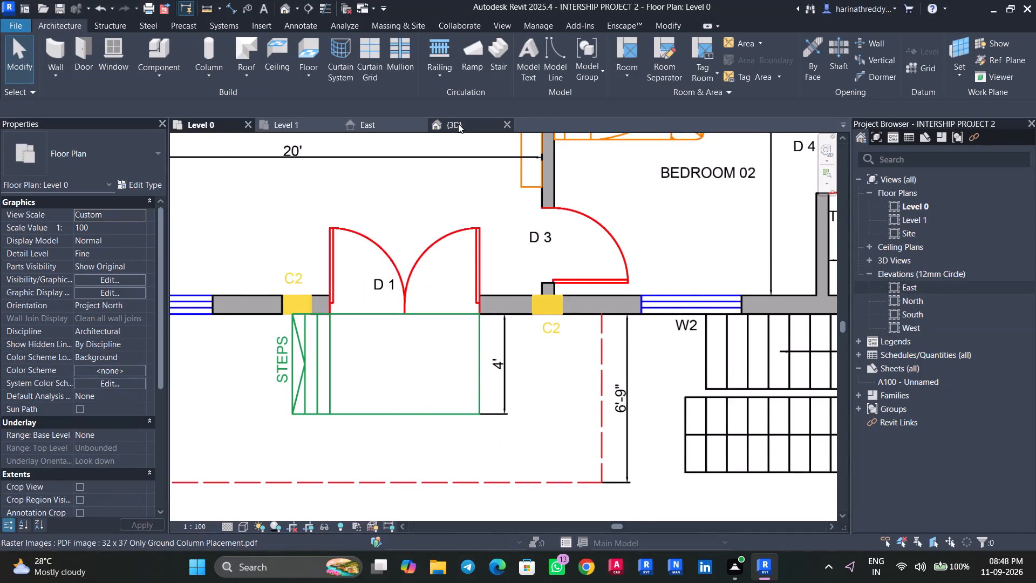
Examine the house's entrances and stairs in the 3D view, plus the Level 1 floor plan.
{"action": "left_click", "coordinate": [458, 124]}
{"action": "scroll", "coordinate": [465, 345], "scroll_direction": "up", "scroll_amount": 10}
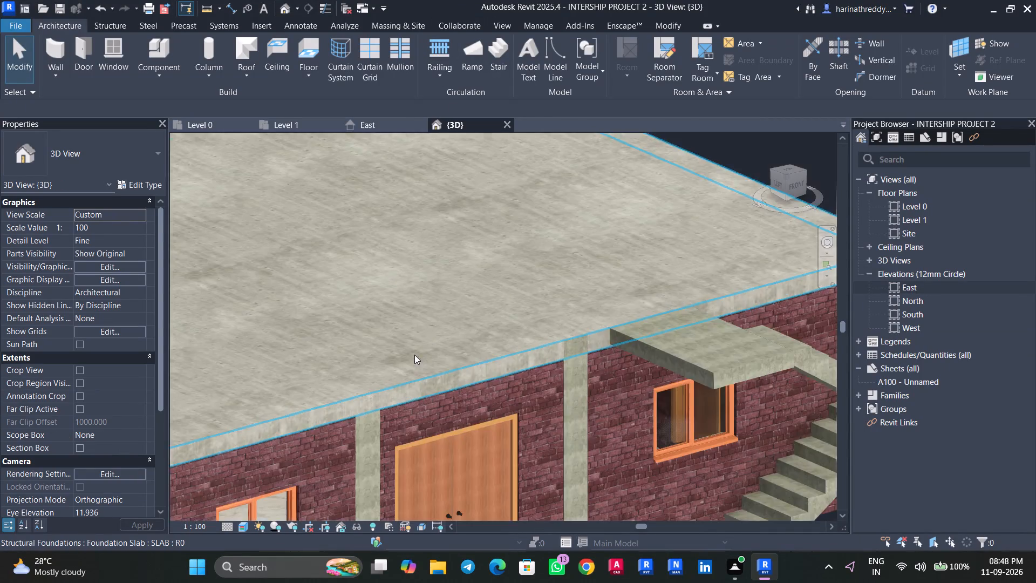
{"action": "scroll", "coordinate": [414, 355], "scroll_direction": "up", "scroll_amount": 6}
{"action": "middle_click_drag", "start_coordinate": [393, 384], "coordinate": [508, 221]}
{"action": "scroll", "coordinate": [503, 230], "scroll_direction": "down", "scroll_amount": 2}
{"action": "scroll", "coordinate": [503, 230], "scroll_direction": "up", "scroll_amount": 1}
{"action": "scroll", "coordinate": [503, 230], "scroll_direction": "down", "scroll_amount": 8}
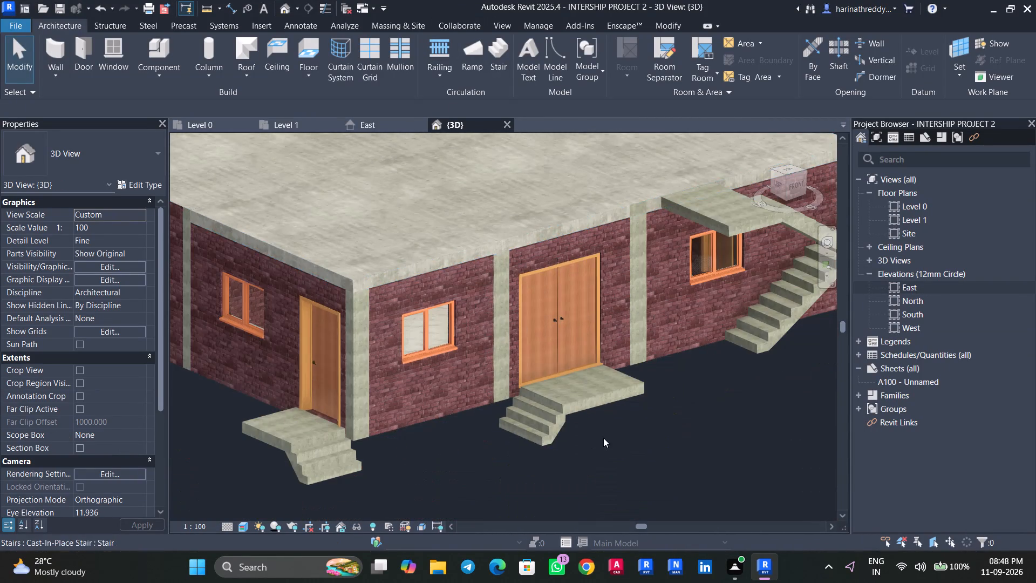
{"action": "middle_click_drag", "start_coordinate": [609, 436], "coordinate": [626, 446], "text": "shift"}
{"action": "scroll", "coordinate": [347, 317], "scroll_direction": "down", "scroll_amount": 4}
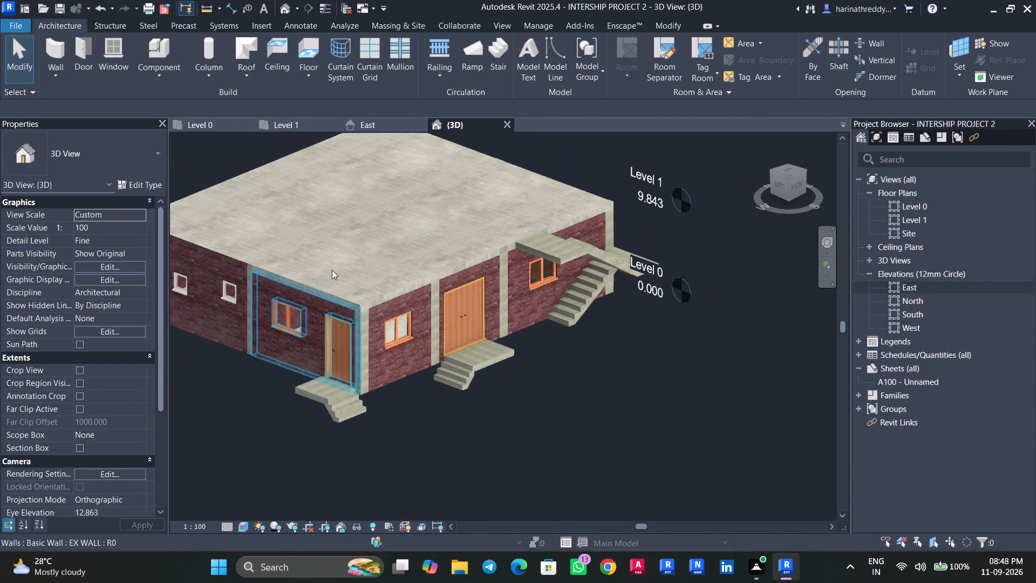
{"action": "left_click", "coordinate": [293, 119]}
{"action": "scroll", "coordinate": [299, 300], "scroll_direction": "up", "scroll_amount": 2}
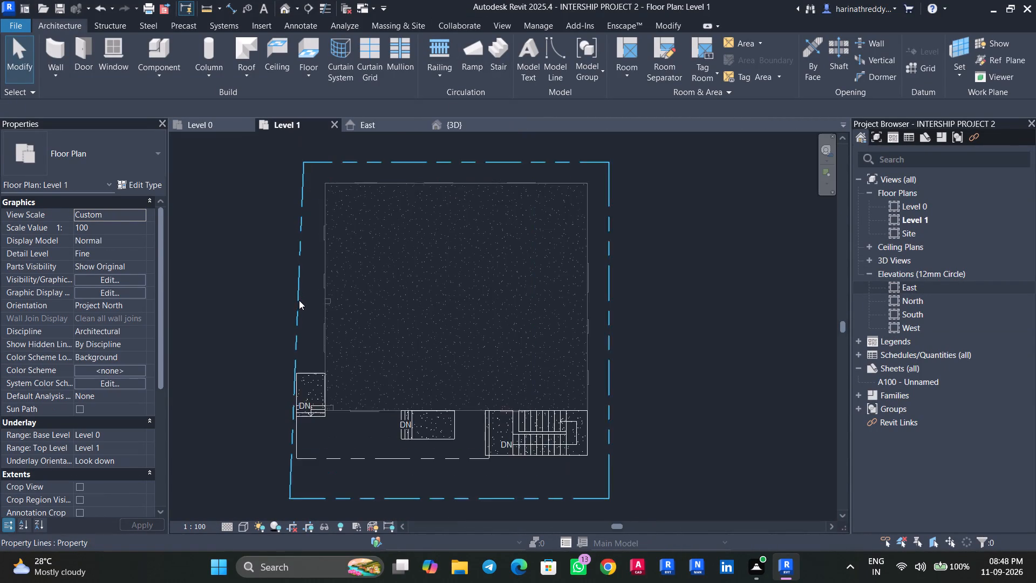
{"action": "scroll", "coordinate": [314, 308], "scroll_direction": "up", "scroll_amount": 2}
On the Level 0 plan, start a toposolid from sketch using the Grassland - 1200mm type.
{"action": "left_click", "coordinate": [209, 129]}
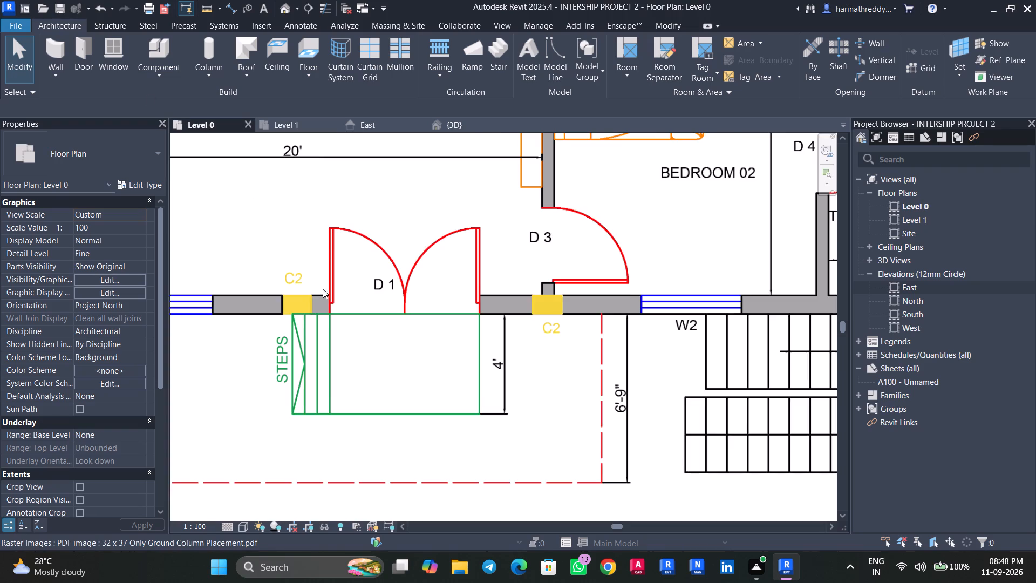
{"action": "scroll", "coordinate": [325, 290], "scroll_direction": "down", "scroll_amount": 20}
{"action": "scroll", "coordinate": [319, 219], "scroll_direction": "up", "scroll_amount": 5}
{"action": "scroll", "coordinate": [319, 213], "scroll_direction": "down", "scroll_amount": 1}
{"action": "scroll", "coordinate": [319, 213], "scroll_direction": "up", "scroll_amount": 1}
{"action": "middle_click_drag", "start_coordinate": [322, 213], "coordinate": [345, 222]}
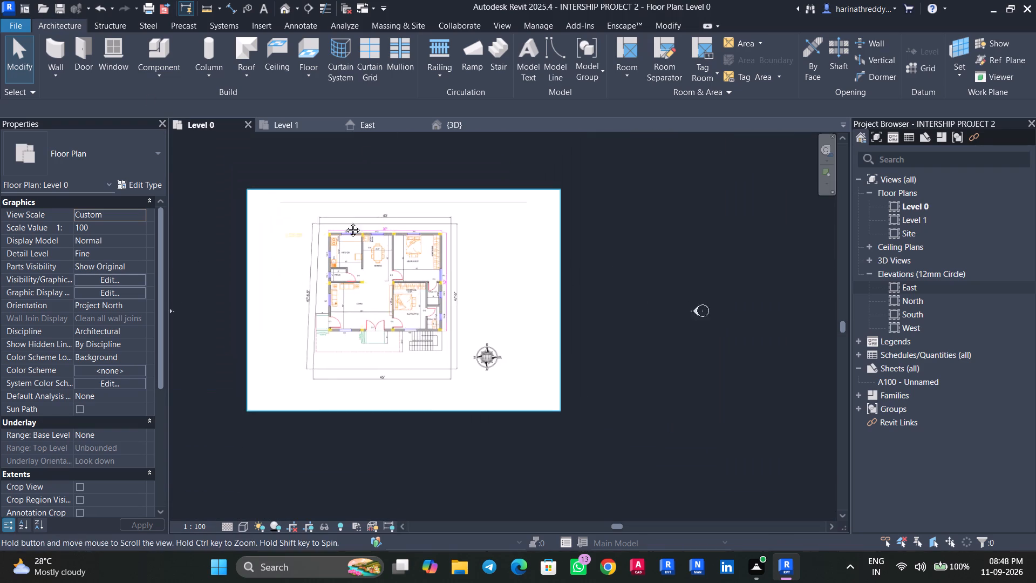
{"action": "middle_click_drag", "start_coordinate": [345, 222], "coordinate": [385, 234]}
{"action": "scroll", "coordinate": [386, 232], "scroll_direction": "up", "scroll_amount": 1}
{"action": "left_click", "coordinate": [502, 30]}
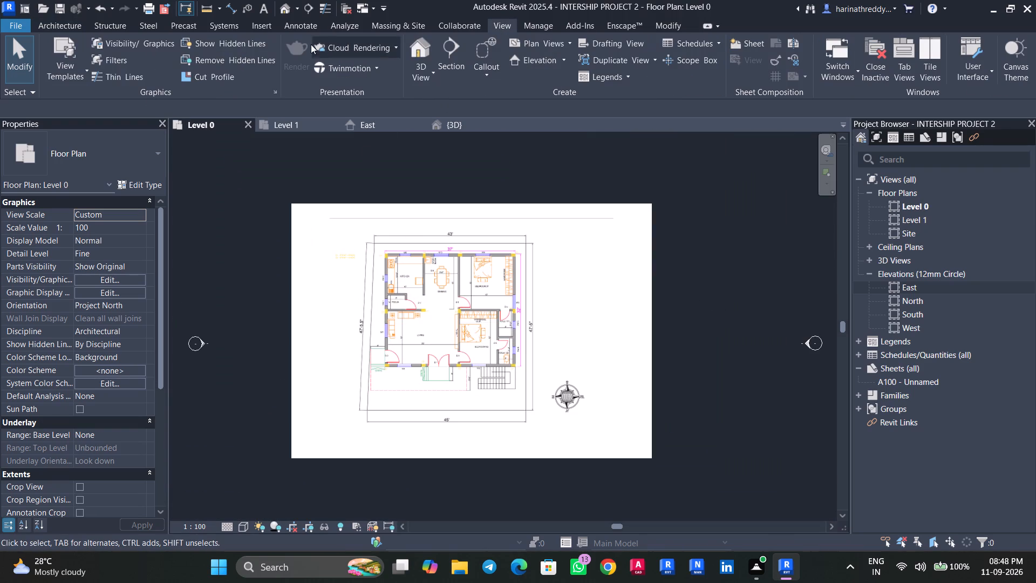
{"action": "key", "text": "Escape"}
{"action": "scroll", "coordinate": [358, 259], "scroll_direction": "up", "scroll_amount": 7}
{"action": "middle_click_drag", "start_coordinate": [360, 260], "coordinate": [353, 254]}
{"action": "middle_click_drag", "start_coordinate": [347, 250], "coordinate": [346, 250]}
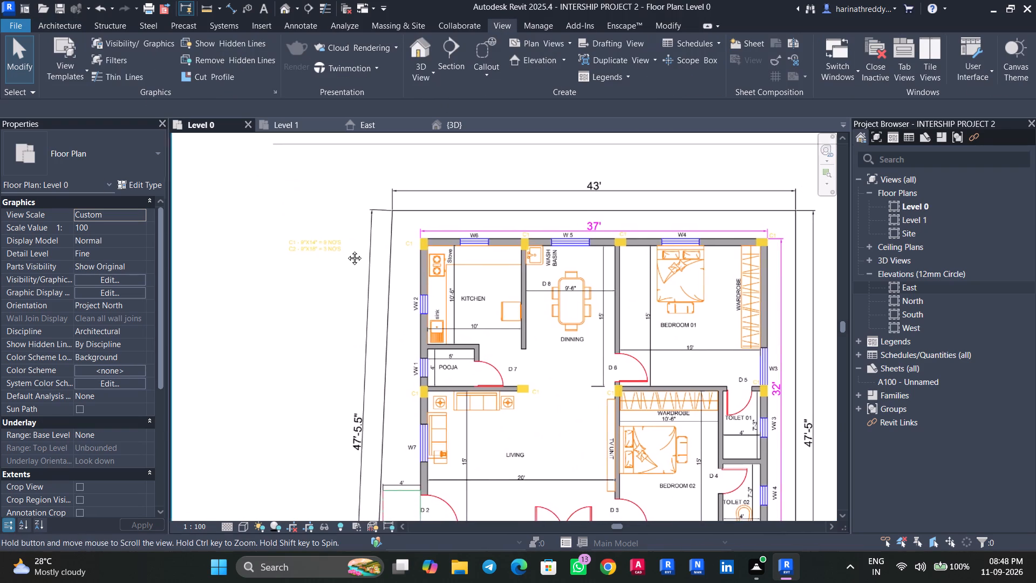
{"action": "middle_click_drag", "start_coordinate": [346, 250], "coordinate": [304, 229]}
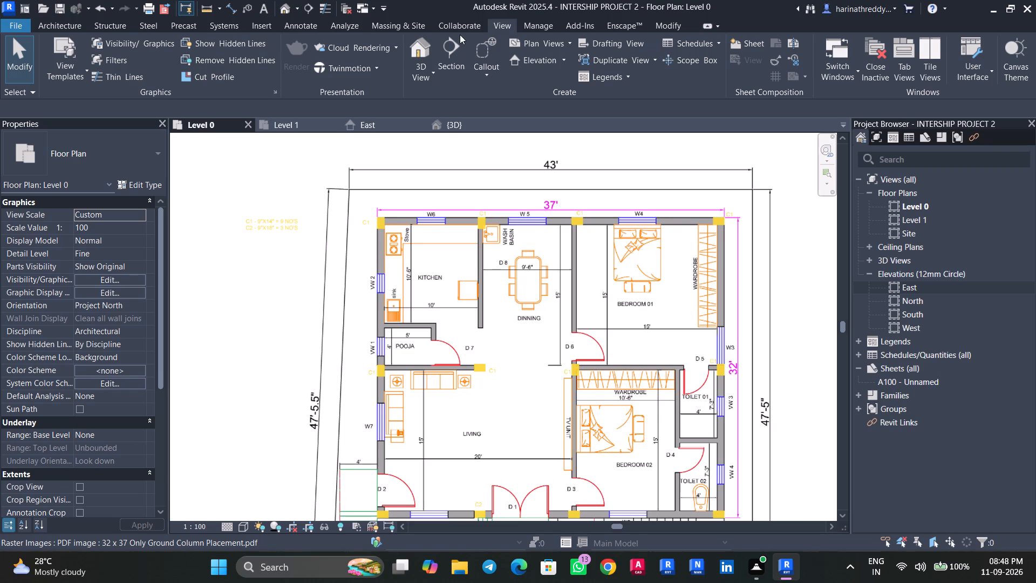
{"action": "left_click", "coordinate": [383, 28]}
{"action": "left_click", "coordinate": [383, 77]}
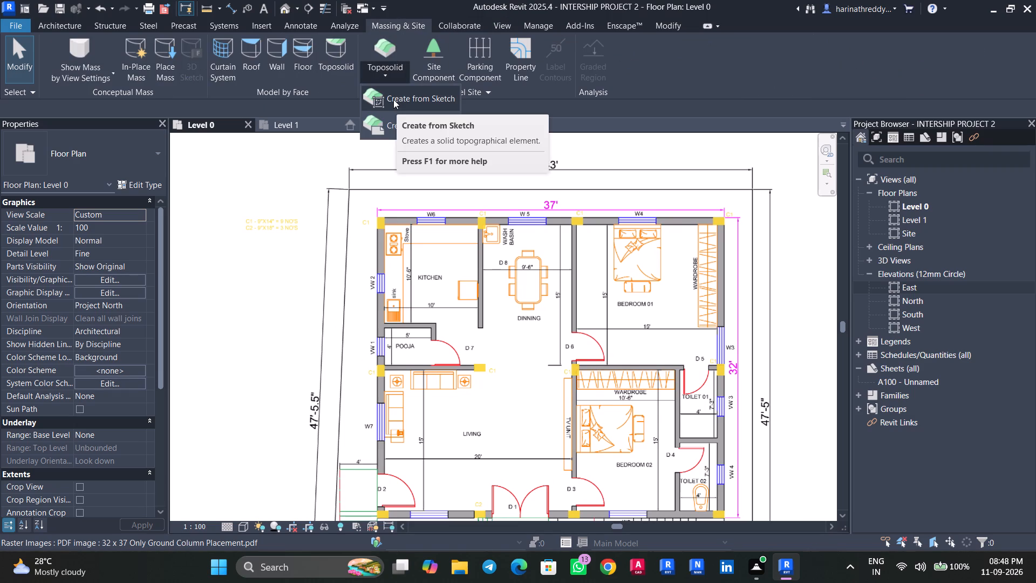
{"action": "left_click", "coordinate": [393, 99]}
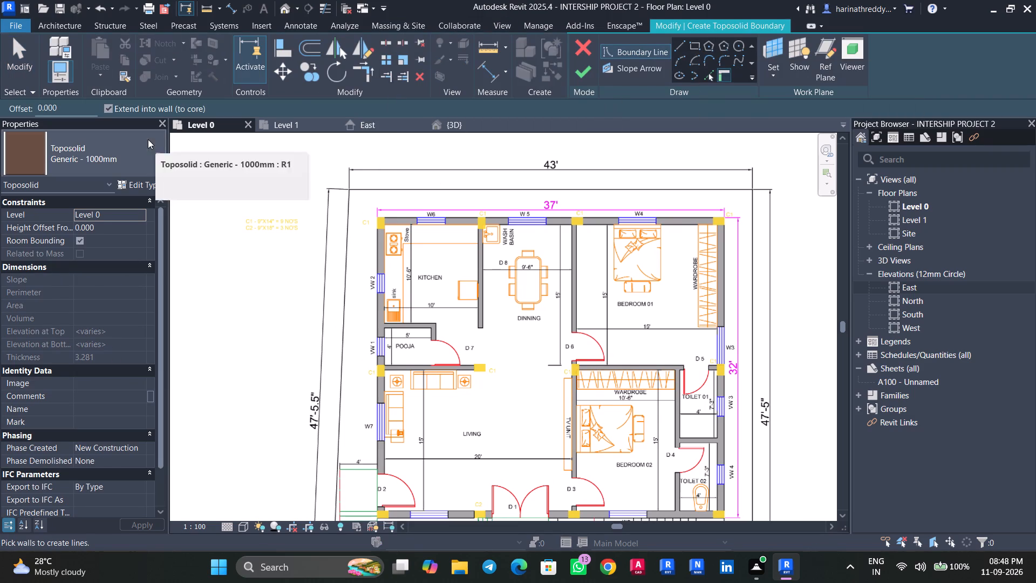
{"action": "left_click", "coordinate": [146, 139]}
{"action": "left_click", "coordinate": [78, 256]}
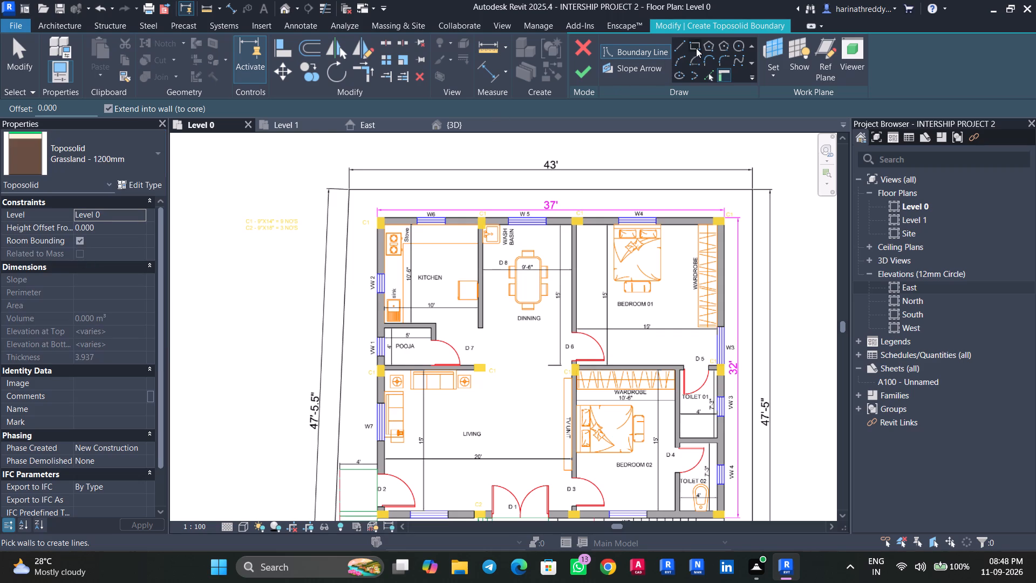
Sketch the toposolid's straight boundary lines along the plot outline: 43' rear edge, 47.5' side edge and 45' front edge.
{"action": "left_click", "coordinate": [680, 46]}
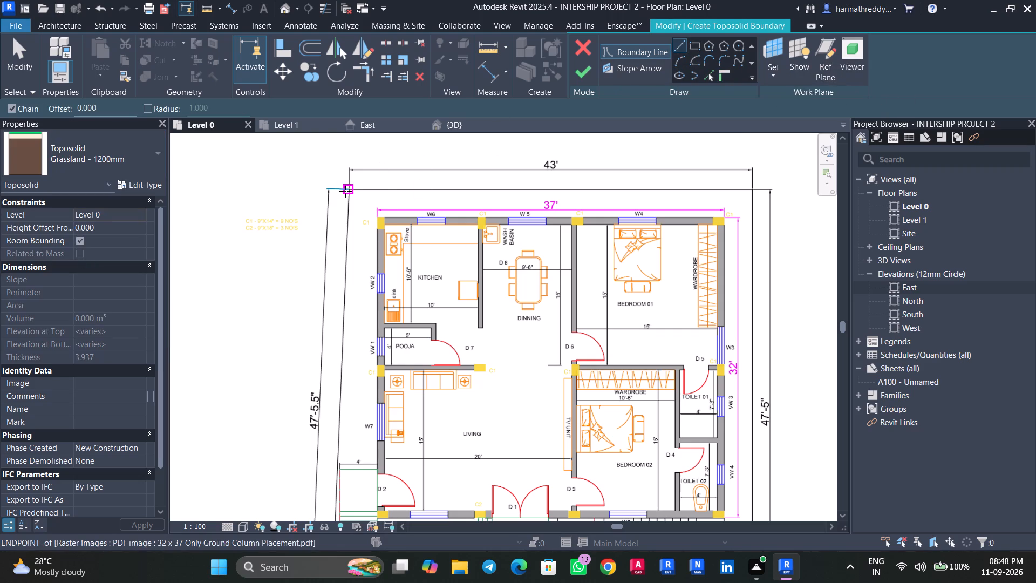
{"action": "left_click", "coordinate": [346, 190]}
{"action": "scroll", "coordinate": [752, 192], "scroll_direction": "up", "scroll_amount": 2}
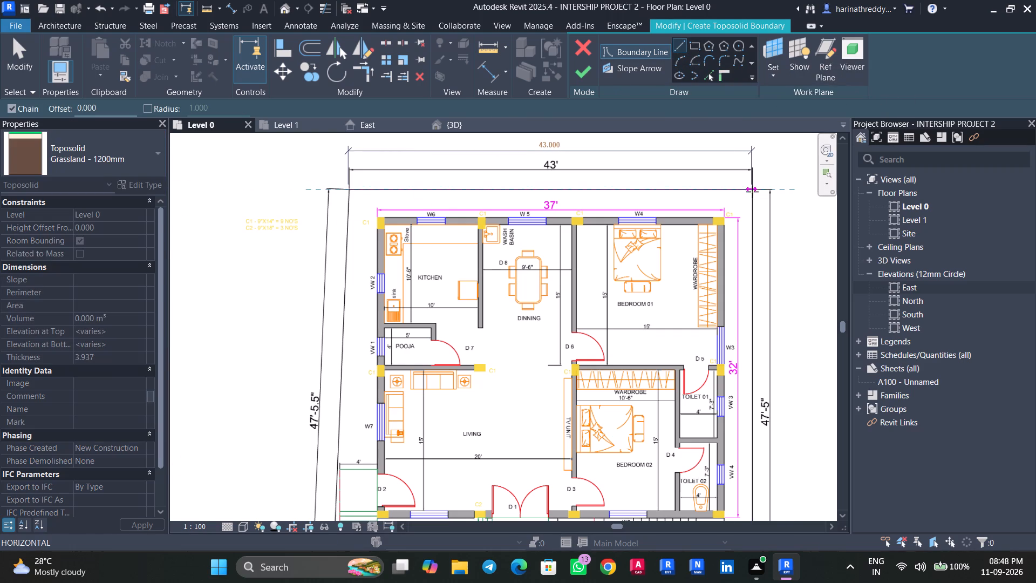
{"action": "scroll", "coordinate": [752, 192], "scroll_direction": "up", "scroll_amount": 9}
{"action": "left_click", "coordinate": [754, 186]}
{"action": "scroll", "coordinate": [749, 290], "scroll_direction": "down", "scroll_amount": 4}
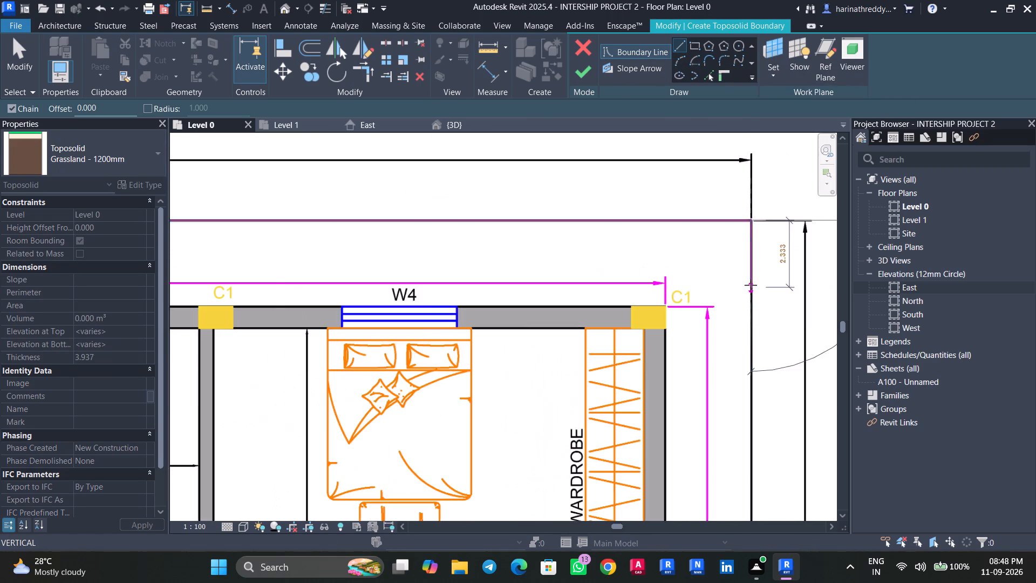
{"action": "scroll", "coordinate": [751, 285], "scroll_direction": "down", "scroll_amount": 7}
{"action": "middle_click_drag", "start_coordinate": [752, 395], "coordinate": [780, 110]}
{"action": "scroll", "coordinate": [780, 110], "scroll_direction": "up", "scroll_amount": 1}
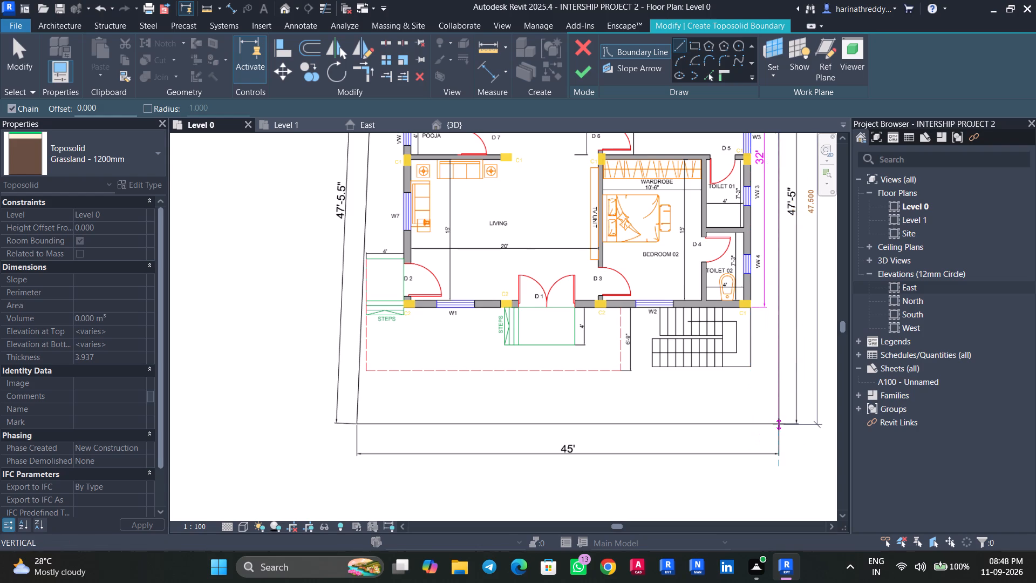
{"action": "scroll", "coordinate": [779, 424], "scroll_direction": "up", "scroll_amount": 10}
{"action": "left_click", "coordinate": [773, 421]}
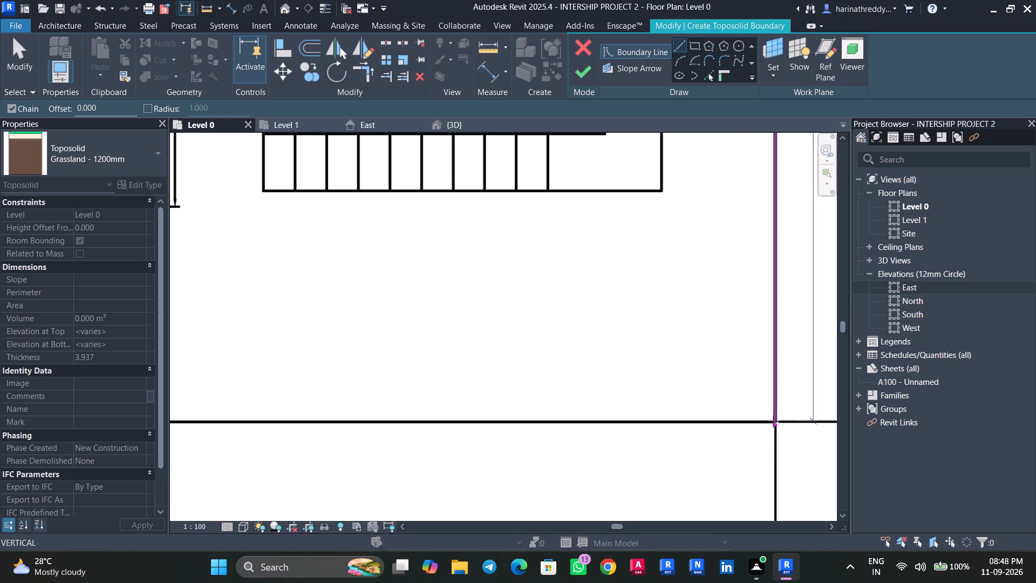
{"action": "scroll", "coordinate": [680, 419], "scroll_direction": "down", "scroll_amount": 8}
{"action": "middle_click_drag", "start_coordinate": [560, 416], "coordinate": [1035, 413]}
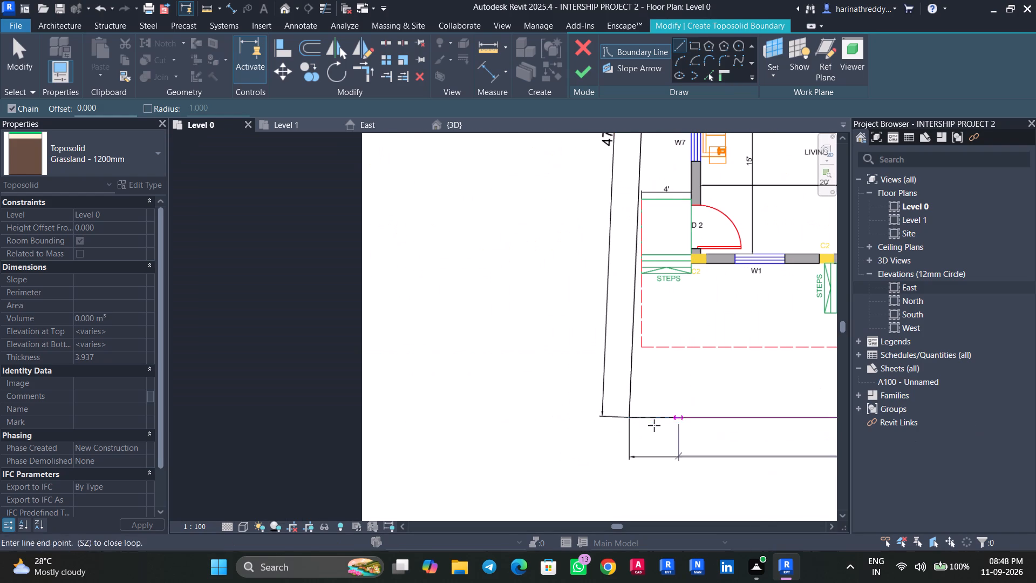
{"action": "scroll", "coordinate": [631, 417], "scroll_direction": "up", "scroll_amount": 7}
{"action": "left_click", "coordinate": [627, 417]}
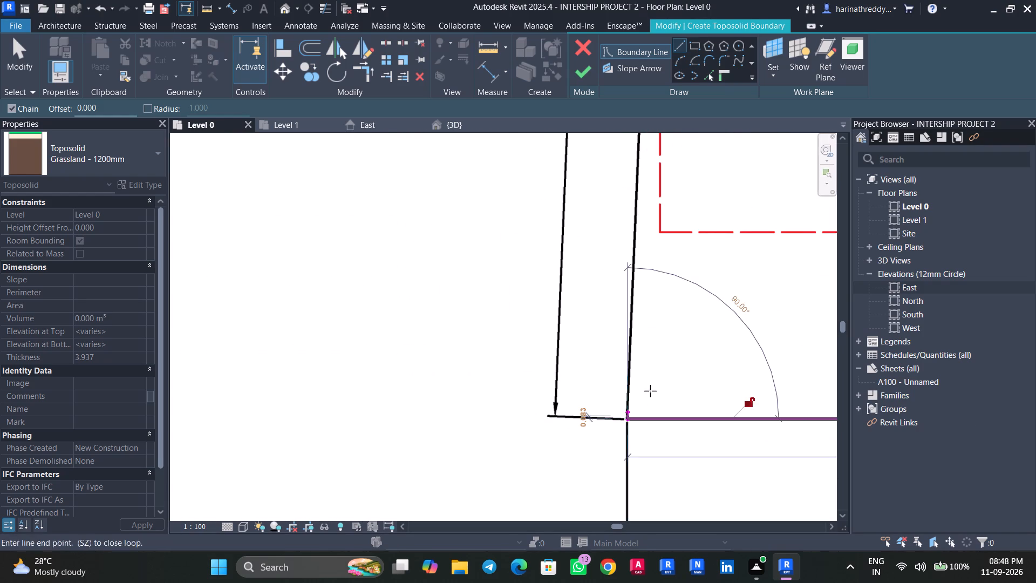
{"action": "key", "text": "Escape"}
Close the boundary by picking the plot's slanted property line beside the kitchen and side entrance, and finish the toposolid.
{"action": "left_click", "coordinate": [708, 76]}
{"action": "left_click", "coordinate": [636, 214]}
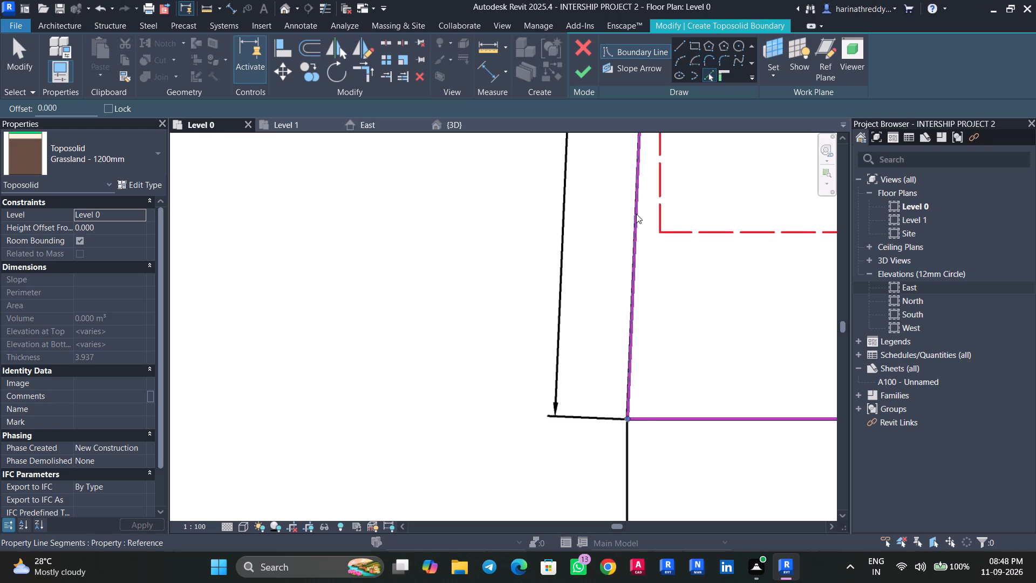
{"action": "scroll", "coordinate": [636, 214], "scroll_direction": "down", "scroll_amount": 12}
{"action": "scroll", "coordinate": [642, 193], "scroll_direction": "up", "scroll_amount": 1}
{"action": "middle_click_drag", "start_coordinate": [656, 158], "coordinate": [646, 368]}
{"action": "scroll", "coordinate": [651, 141], "scroll_direction": "up", "scroll_amount": 4}
{"action": "scroll", "coordinate": [650, 141], "scroll_direction": "down", "scroll_amount": 1}
{"action": "scroll", "coordinate": [650, 141], "scroll_direction": "up", "scroll_amount": 2}
{"action": "middle_click_drag", "start_coordinate": [649, 178], "coordinate": [623, 339]}
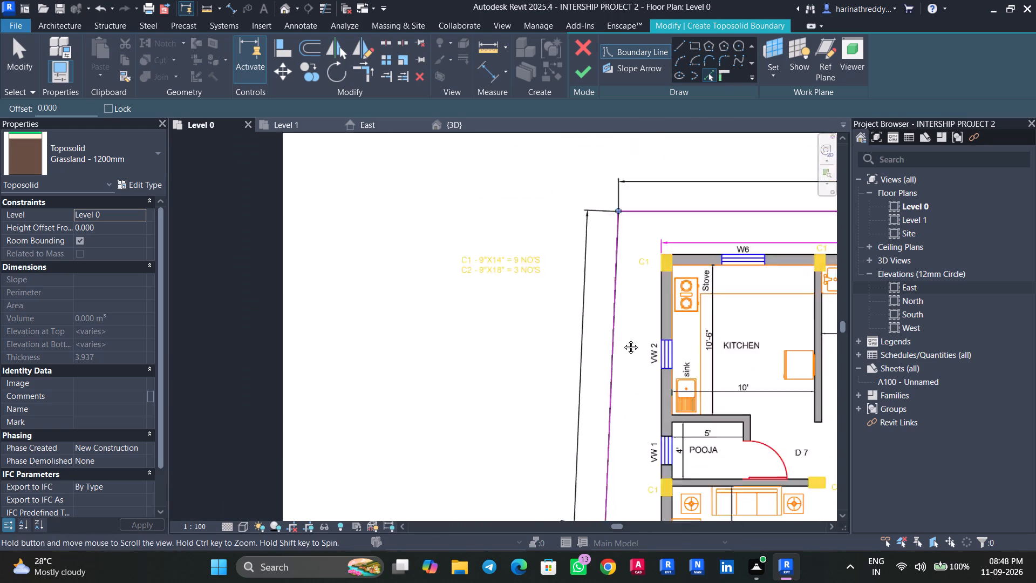
{"action": "middle_click_drag", "start_coordinate": [623, 339], "coordinate": [579, 456]}
{"action": "scroll", "coordinate": [565, 387], "scroll_direction": "up", "scroll_amount": 9}
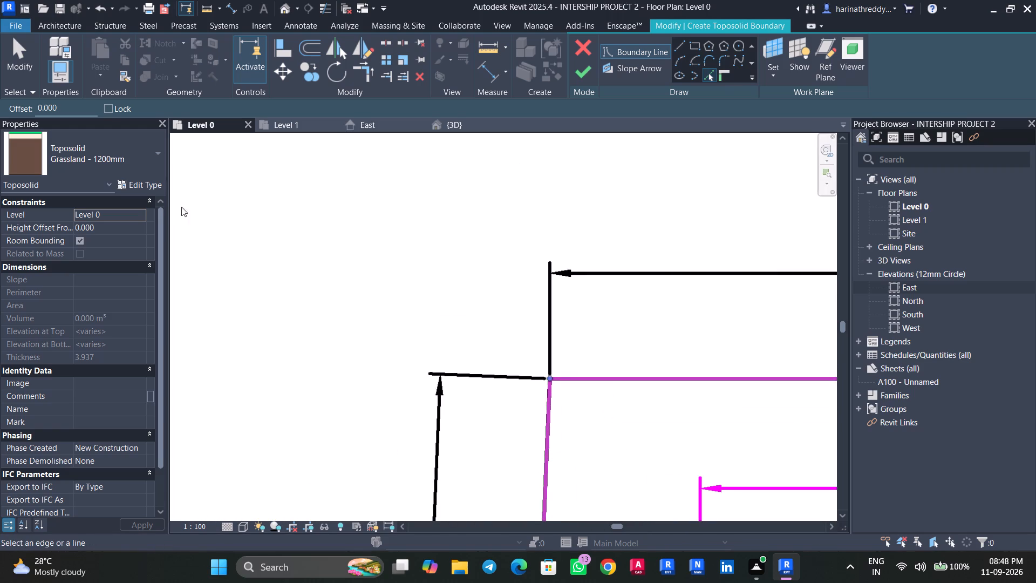
{"action": "left_click", "coordinate": [585, 70]}
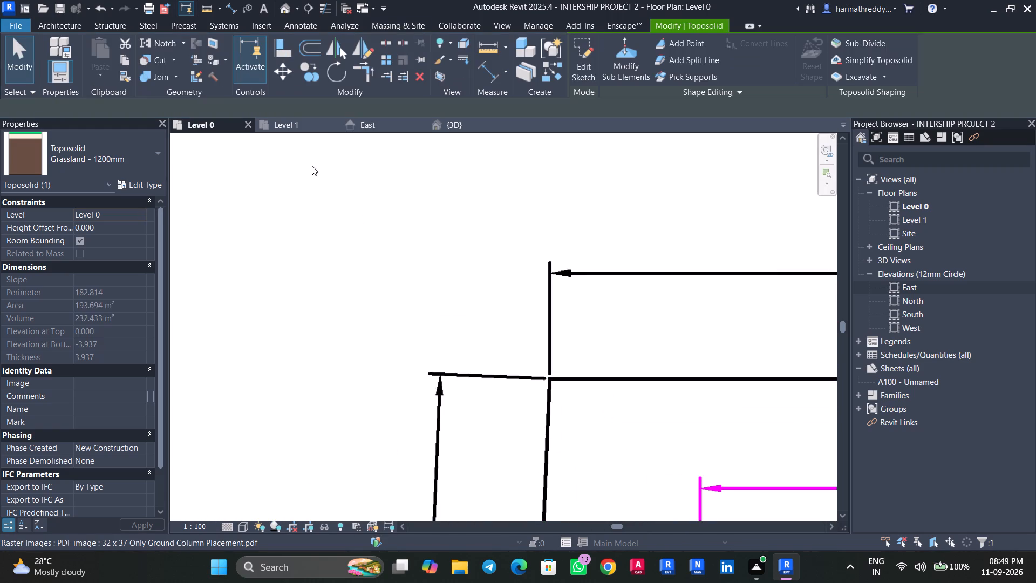
In the front 3D view, nudge the grassland toposolid down in small increments until its top sits just beneath the entrance steps.
{"action": "left_click", "coordinate": [456, 127]}
{"action": "key", "text": "Escape"}
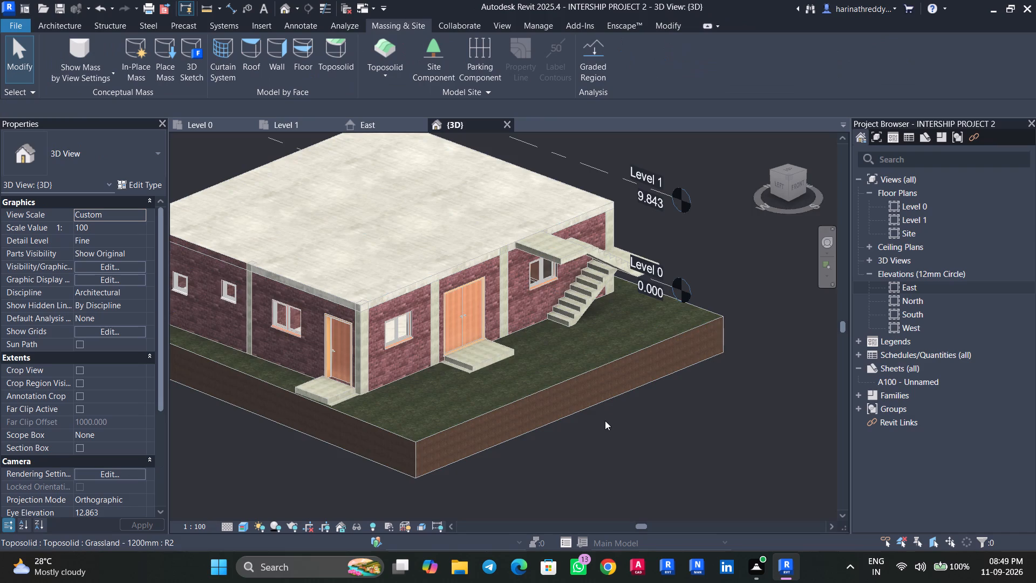
{"action": "middle_click_drag", "start_coordinate": [616, 433], "coordinate": [533, 406], "text": "shift"}
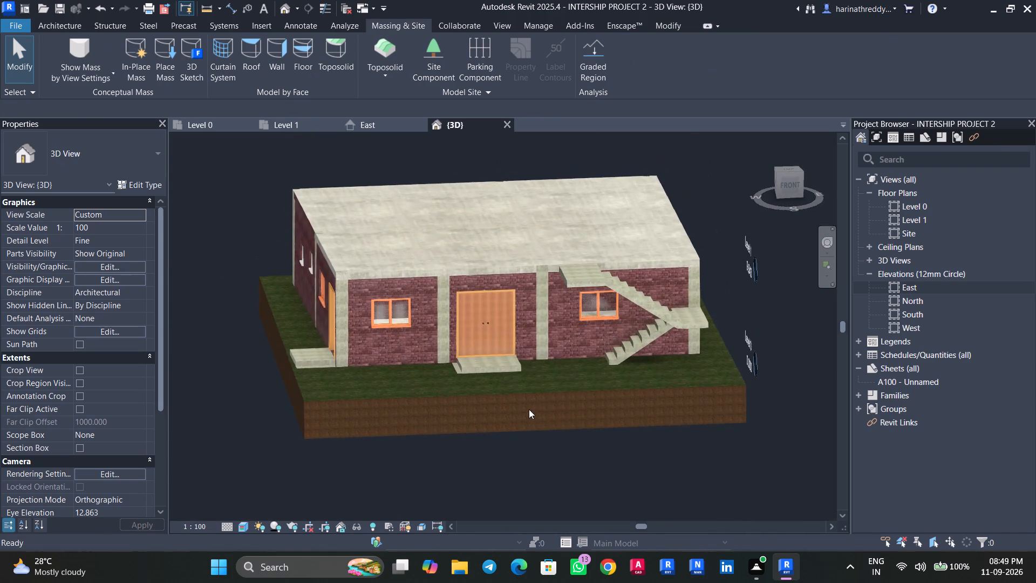
{"action": "left_click", "coordinate": [520, 406]}
{"action": "left_click", "coordinate": [789, 187]}
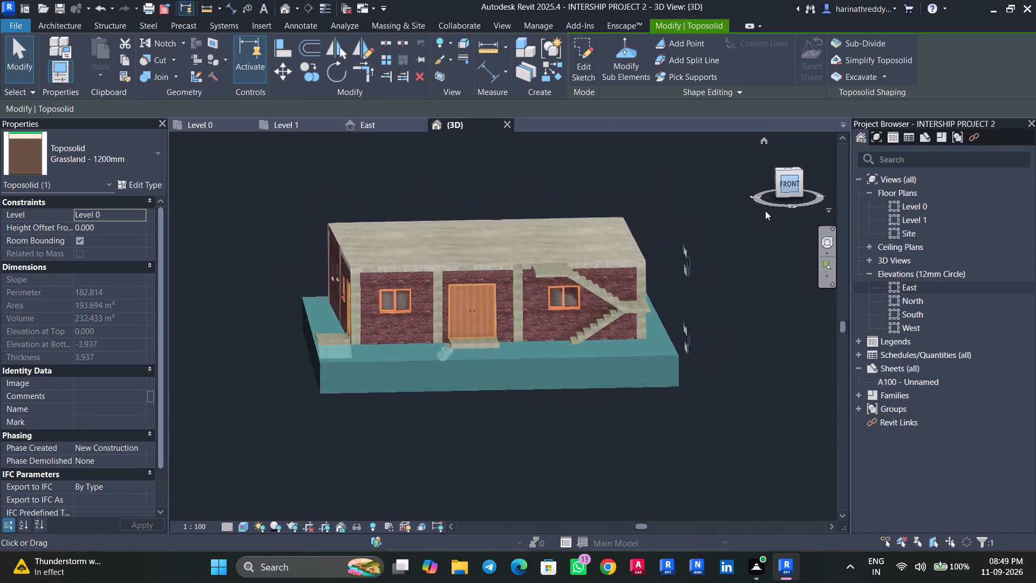
{"action": "key", "text": "Down"}
{"action": "key", "text": "Down"}
{"action": "key", "text": "Down"}
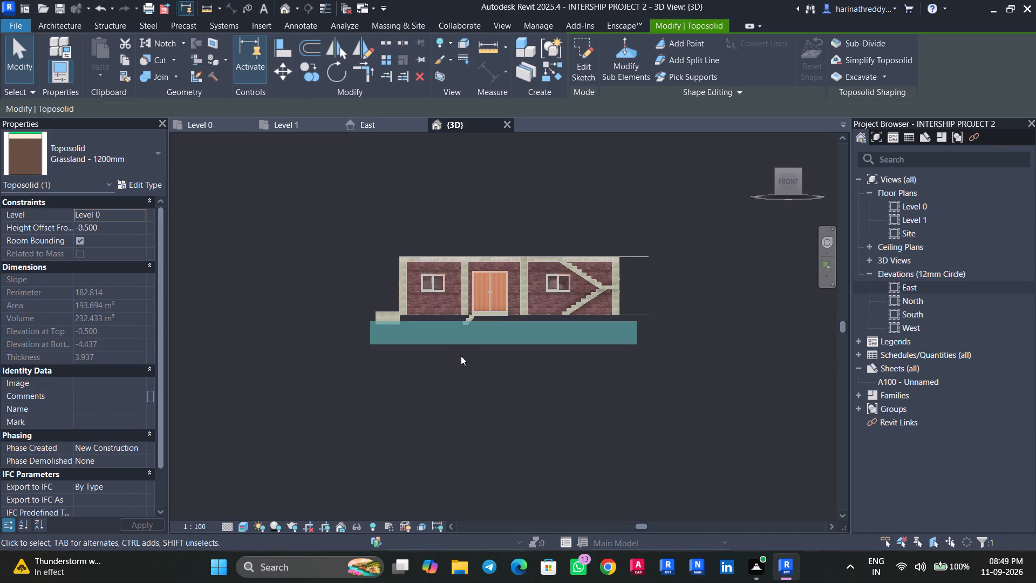
{"action": "key", "text": "Down"}
{"action": "key", "text": "Escape"}
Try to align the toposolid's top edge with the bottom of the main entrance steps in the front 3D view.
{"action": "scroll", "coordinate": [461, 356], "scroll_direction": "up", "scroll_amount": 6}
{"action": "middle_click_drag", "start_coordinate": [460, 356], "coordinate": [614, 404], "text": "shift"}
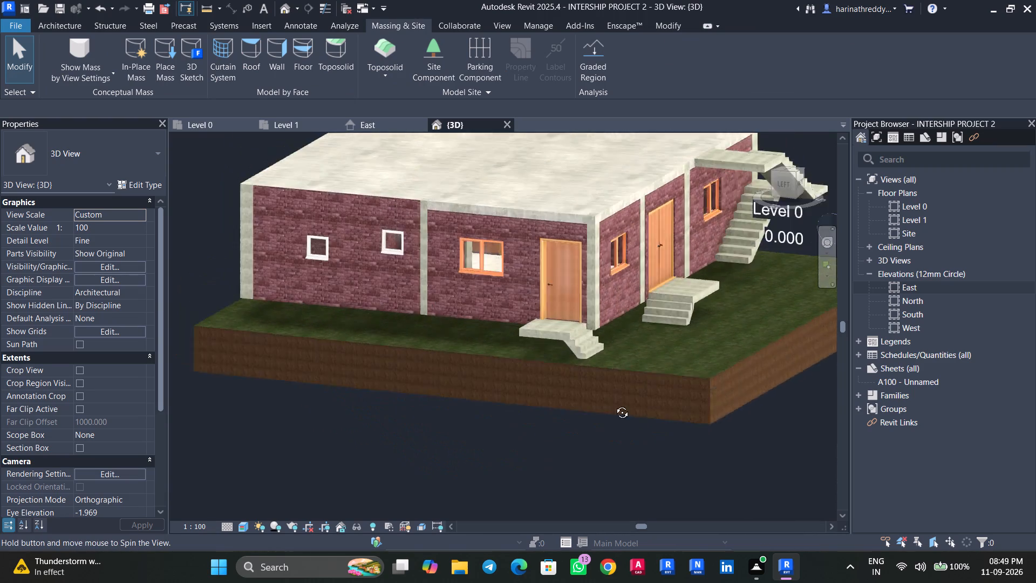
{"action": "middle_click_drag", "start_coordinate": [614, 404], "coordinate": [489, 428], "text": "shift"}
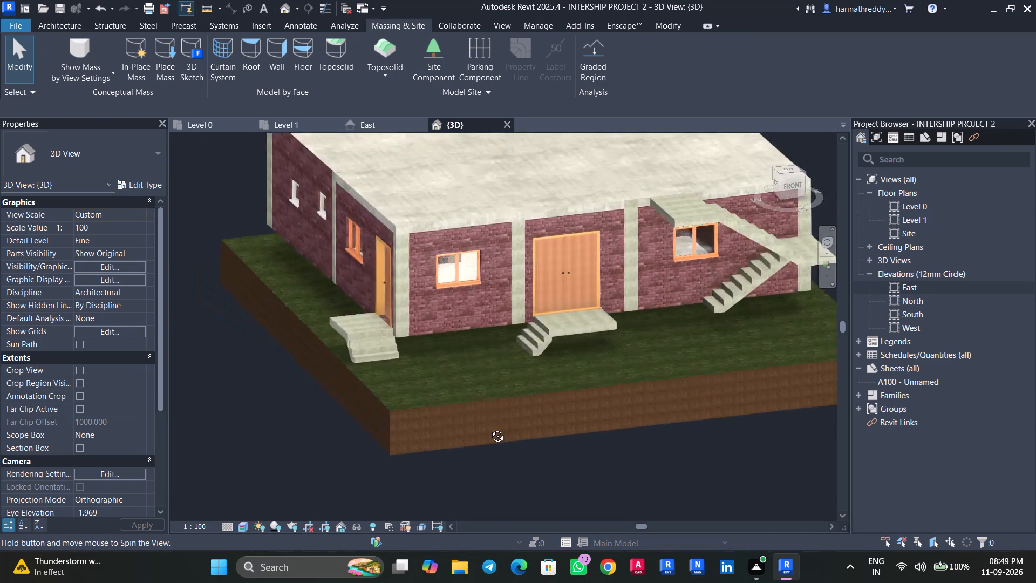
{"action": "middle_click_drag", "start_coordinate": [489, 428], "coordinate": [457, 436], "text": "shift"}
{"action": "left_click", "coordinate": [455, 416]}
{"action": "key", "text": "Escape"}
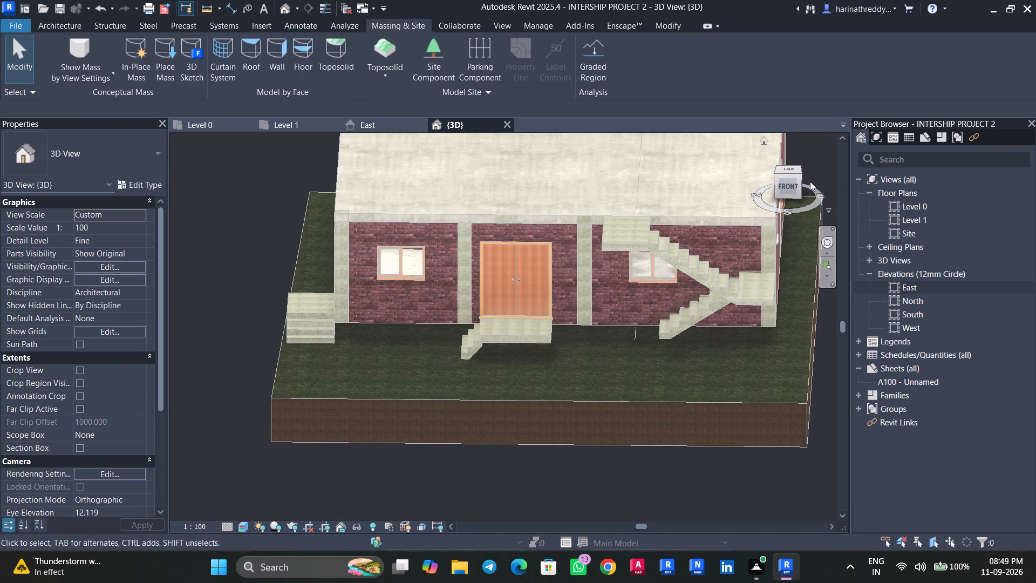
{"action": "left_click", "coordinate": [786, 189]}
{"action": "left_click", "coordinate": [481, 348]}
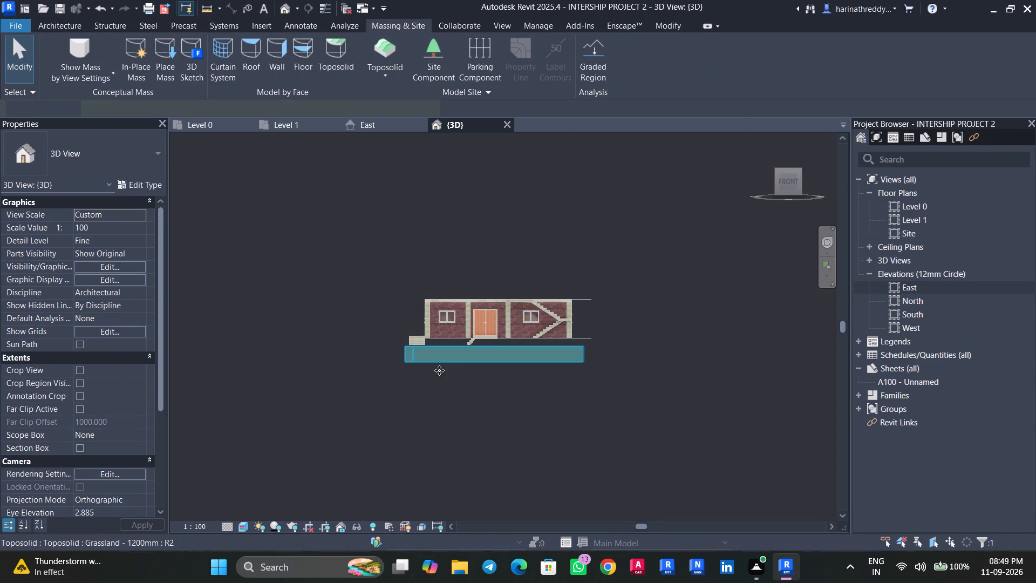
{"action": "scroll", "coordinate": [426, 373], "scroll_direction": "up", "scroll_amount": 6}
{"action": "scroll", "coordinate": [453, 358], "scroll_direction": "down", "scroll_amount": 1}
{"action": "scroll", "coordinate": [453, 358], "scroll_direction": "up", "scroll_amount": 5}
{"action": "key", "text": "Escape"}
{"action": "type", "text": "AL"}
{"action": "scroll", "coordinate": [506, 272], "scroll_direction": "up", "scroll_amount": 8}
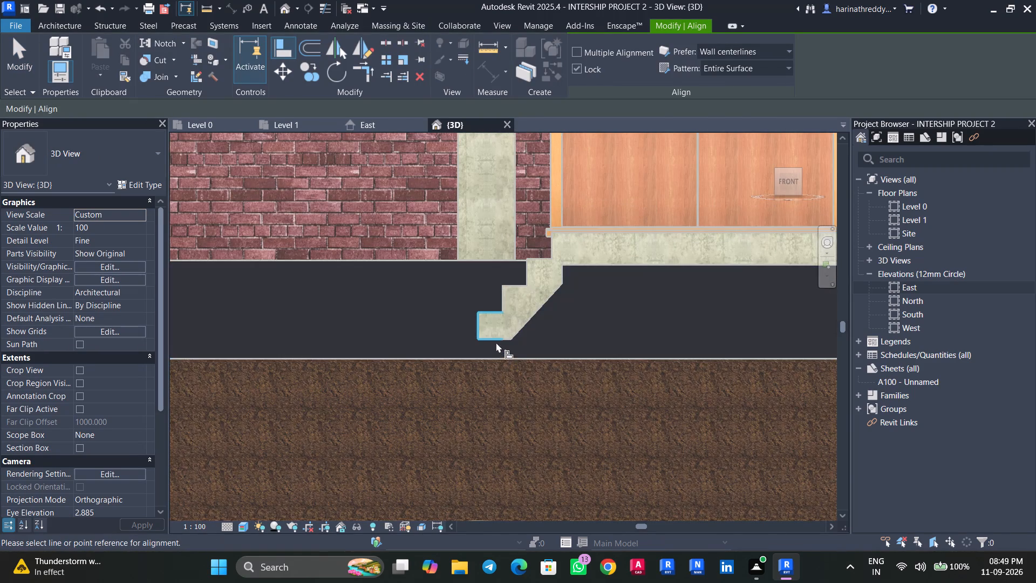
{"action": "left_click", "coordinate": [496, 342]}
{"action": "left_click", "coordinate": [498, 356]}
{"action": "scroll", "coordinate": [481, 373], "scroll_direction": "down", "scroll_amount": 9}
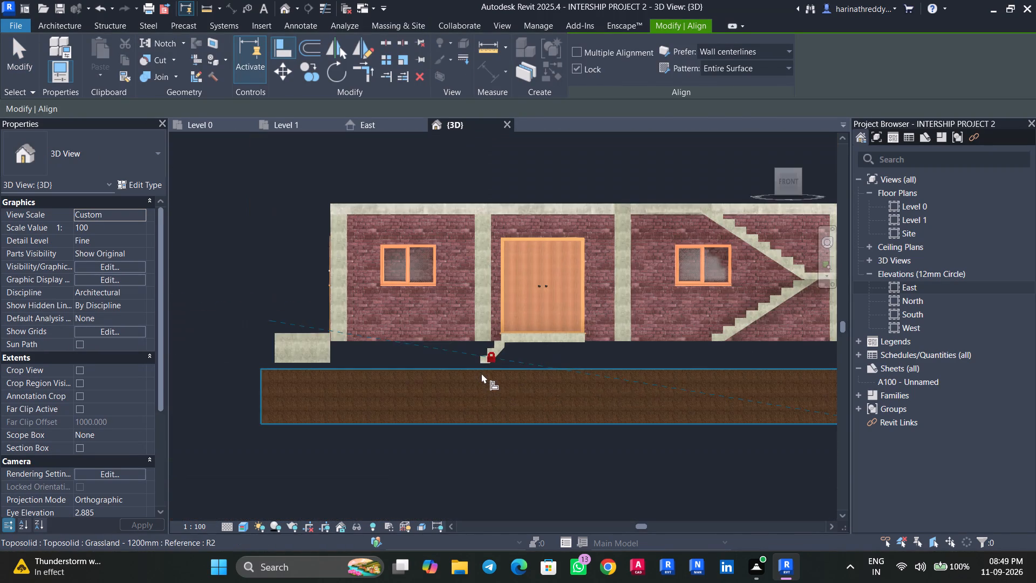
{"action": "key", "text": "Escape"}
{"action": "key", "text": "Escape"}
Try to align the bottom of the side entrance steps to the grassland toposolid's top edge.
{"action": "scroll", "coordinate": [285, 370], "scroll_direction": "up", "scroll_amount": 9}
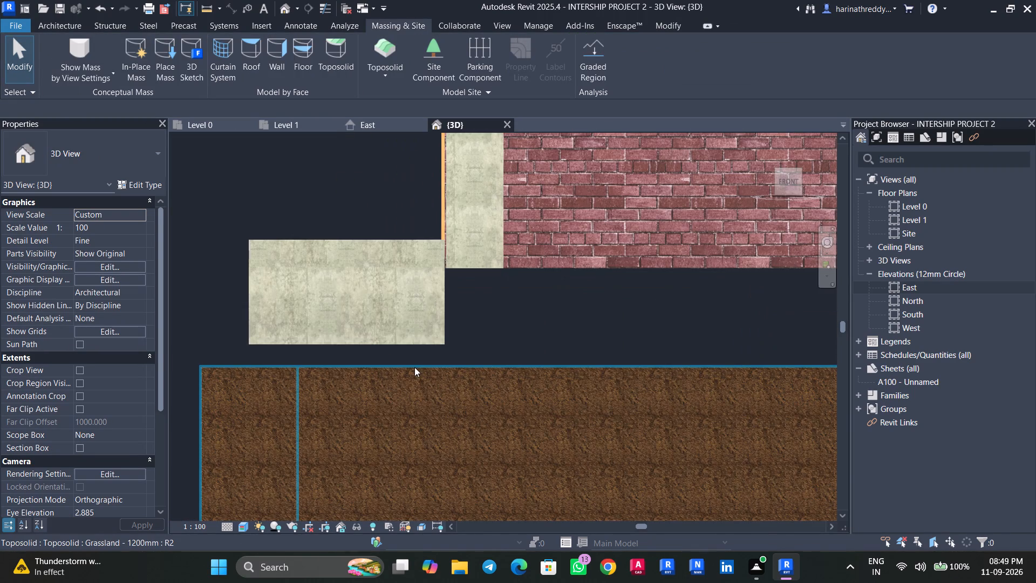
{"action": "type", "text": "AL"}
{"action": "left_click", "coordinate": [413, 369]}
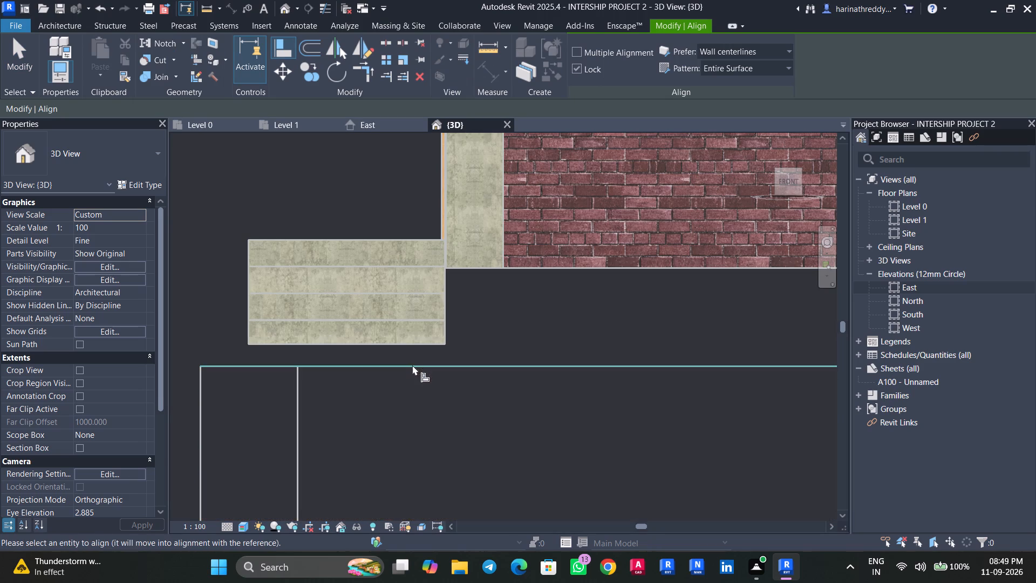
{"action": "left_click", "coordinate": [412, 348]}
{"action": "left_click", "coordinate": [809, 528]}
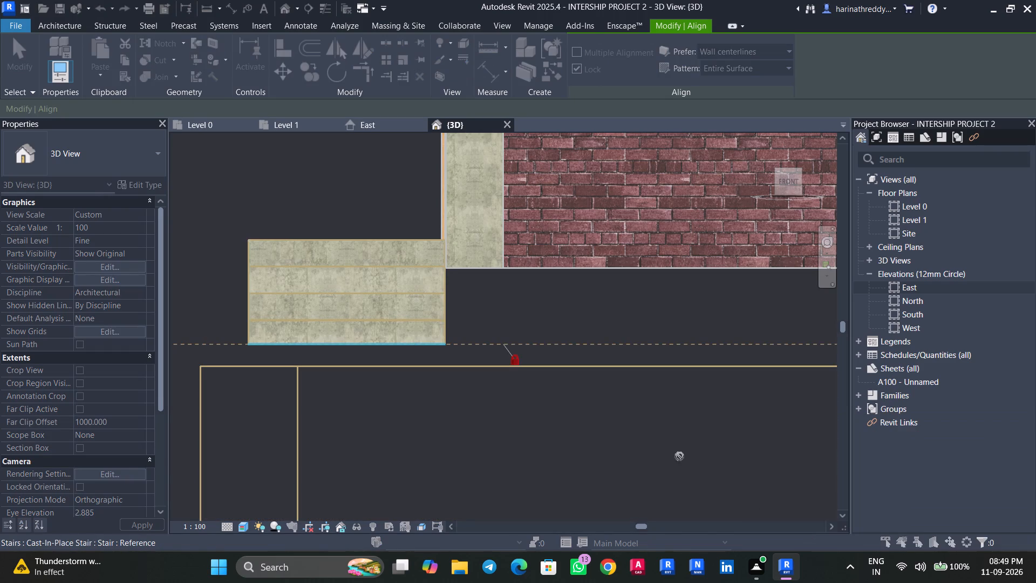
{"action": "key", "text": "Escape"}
Align the grassland toposolid's top edge to the bottom edge of the side entrance steps.
{"action": "type", "text": "AL"}
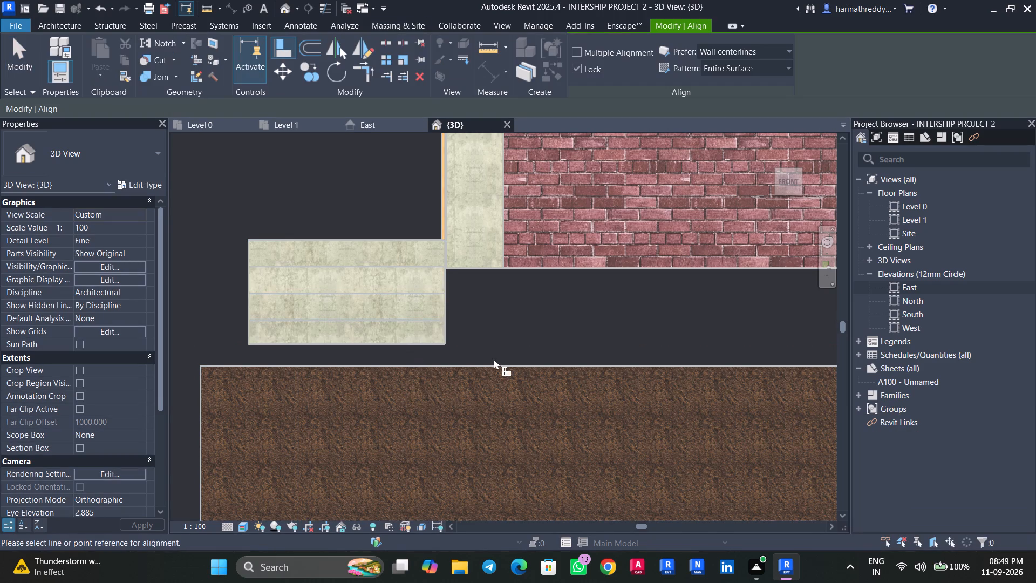
{"action": "left_click", "coordinate": [373, 343]}
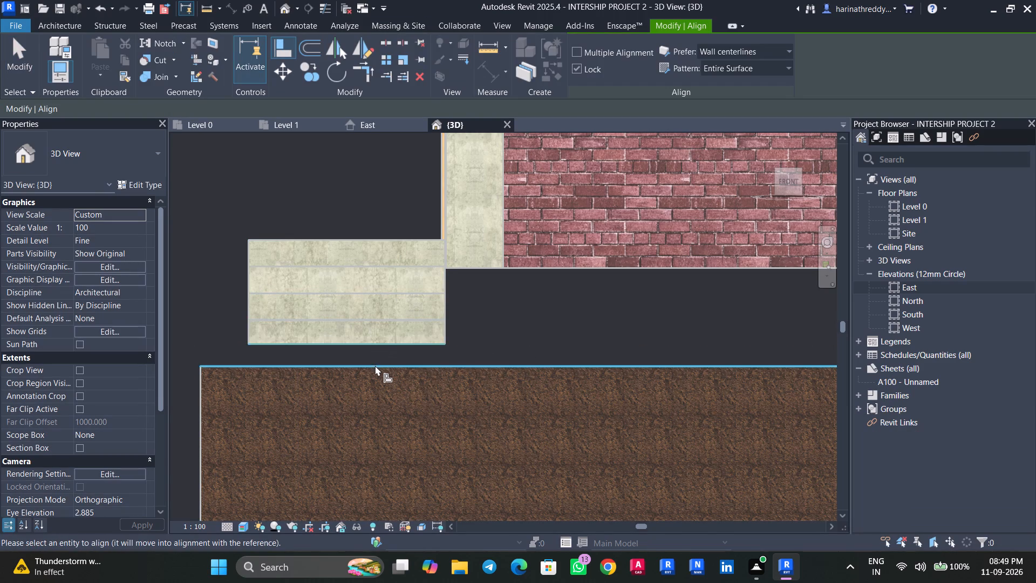
{"action": "left_click", "coordinate": [375, 365]}
{"action": "key", "text": "Escape"}
{"action": "scroll", "coordinate": [403, 396], "scroll_direction": "down", "scroll_amount": 7}
{"action": "middle_click_drag", "start_coordinate": [736, 419], "coordinate": [777, 532], "text": "shift"}
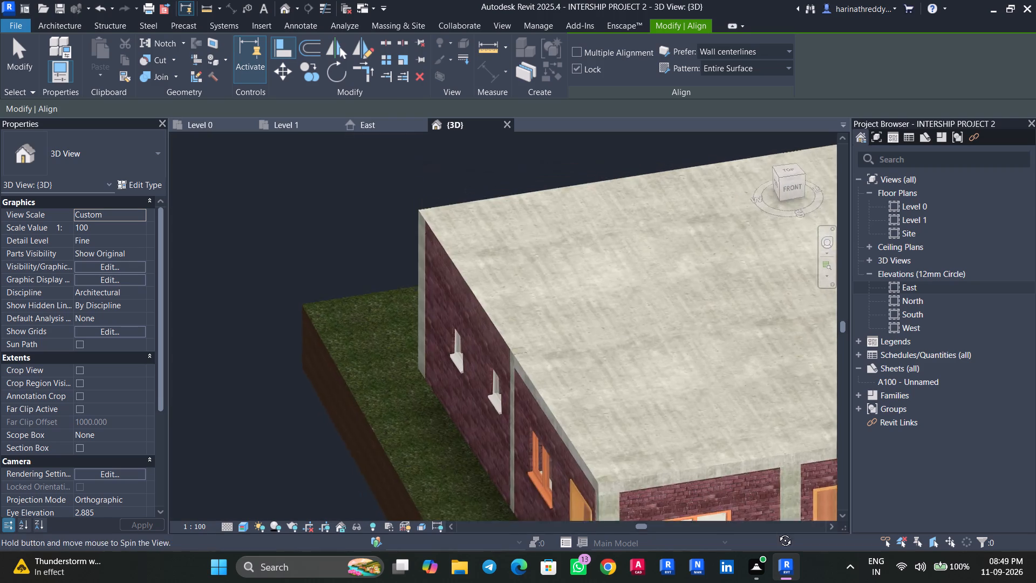
{"action": "middle_click_drag", "start_coordinate": [777, 532], "coordinate": [780, 534], "text": "shift"}
{"action": "key", "text": "Escape"}
In the left 3D view, extend the base of the exterior wall with two small windows to the grassland surface, a base offset of -1.551.
{"action": "scroll", "coordinate": [287, 379], "scroll_direction": "down", "scroll_amount": 6}
{"action": "middle_click_drag", "start_coordinate": [282, 422], "coordinate": [401, 412], "text": "shift"}
{"action": "middle_click_drag", "start_coordinate": [410, 410], "coordinate": [426, 274]}
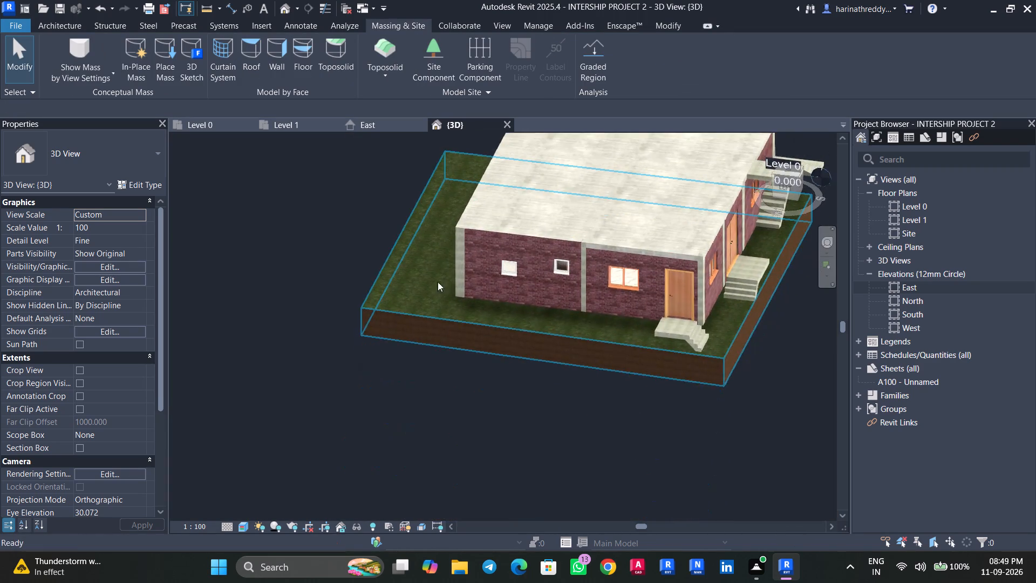
{"action": "left_click", "coordinate": [559, 305]}
{"action": "scroll", "coordinate": [555, 313], "scroll_direction": "up", "scroll_amount": 2}
{"action": "left_click", "coordinate": [788, 185]}
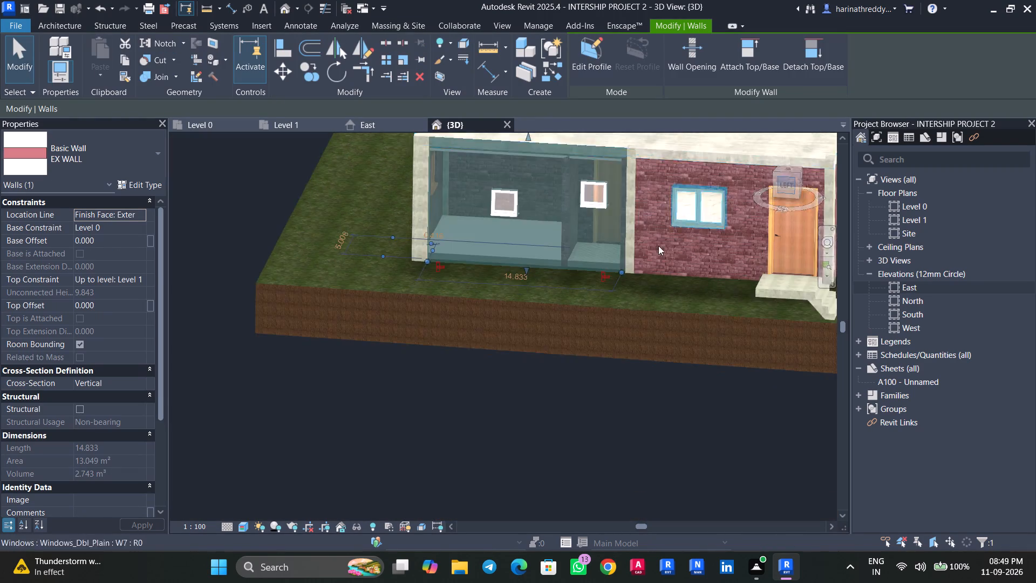
{"action": "left_click_drag", "start_coordinate": [503, 431], "coordinate": [508, 465]}
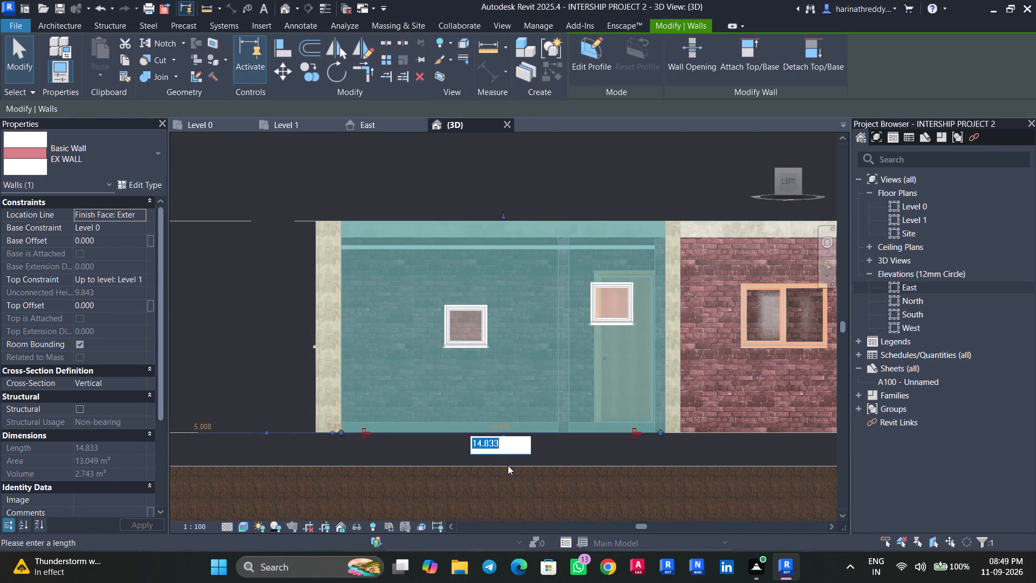
{"action": "key", "text": "Escape"}
{"action": "left_click_drag", "start_coordinate": [499, 440], "coordinate": [505, 468]}
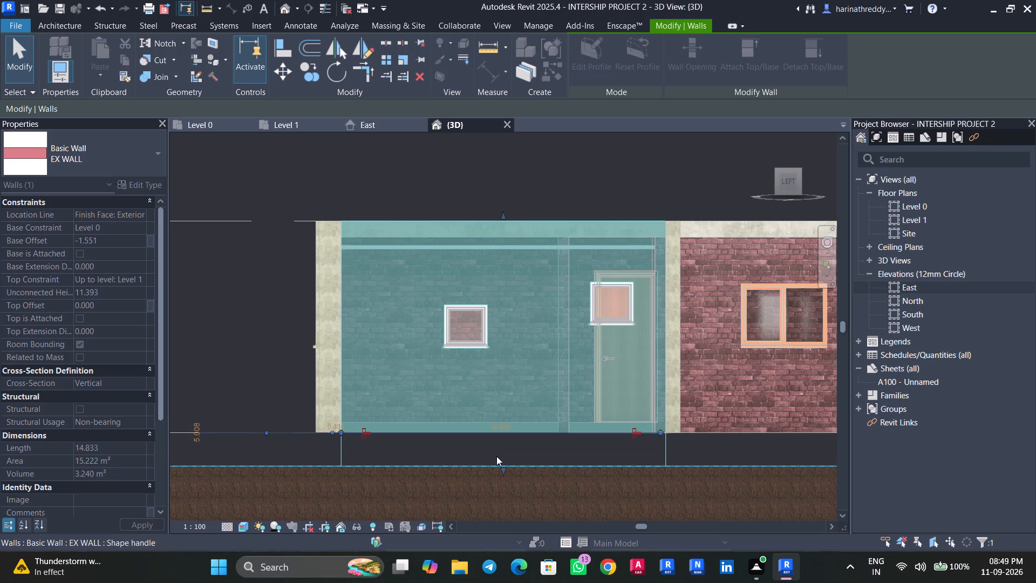
{"action": "key", "text": "Escape"}
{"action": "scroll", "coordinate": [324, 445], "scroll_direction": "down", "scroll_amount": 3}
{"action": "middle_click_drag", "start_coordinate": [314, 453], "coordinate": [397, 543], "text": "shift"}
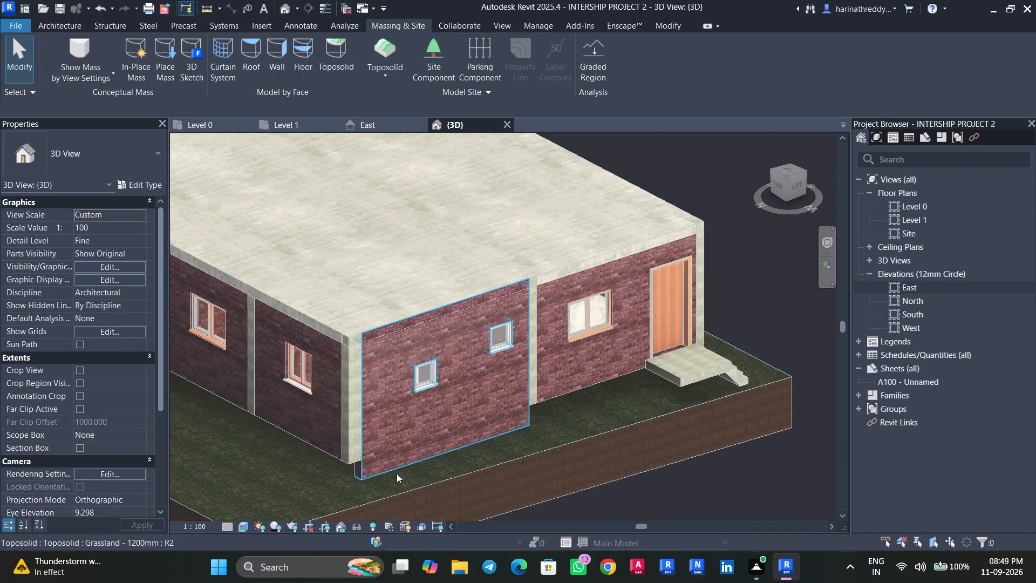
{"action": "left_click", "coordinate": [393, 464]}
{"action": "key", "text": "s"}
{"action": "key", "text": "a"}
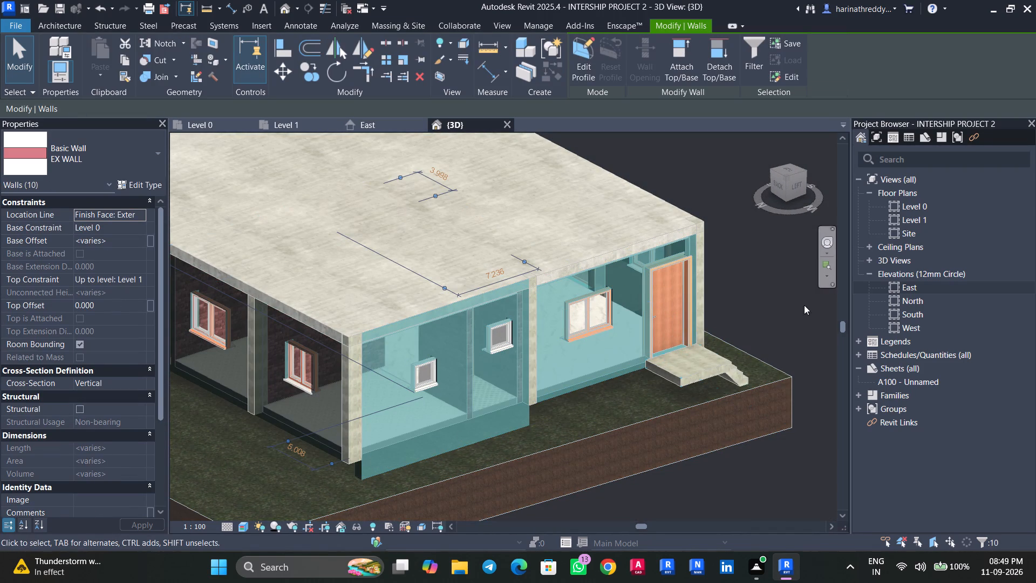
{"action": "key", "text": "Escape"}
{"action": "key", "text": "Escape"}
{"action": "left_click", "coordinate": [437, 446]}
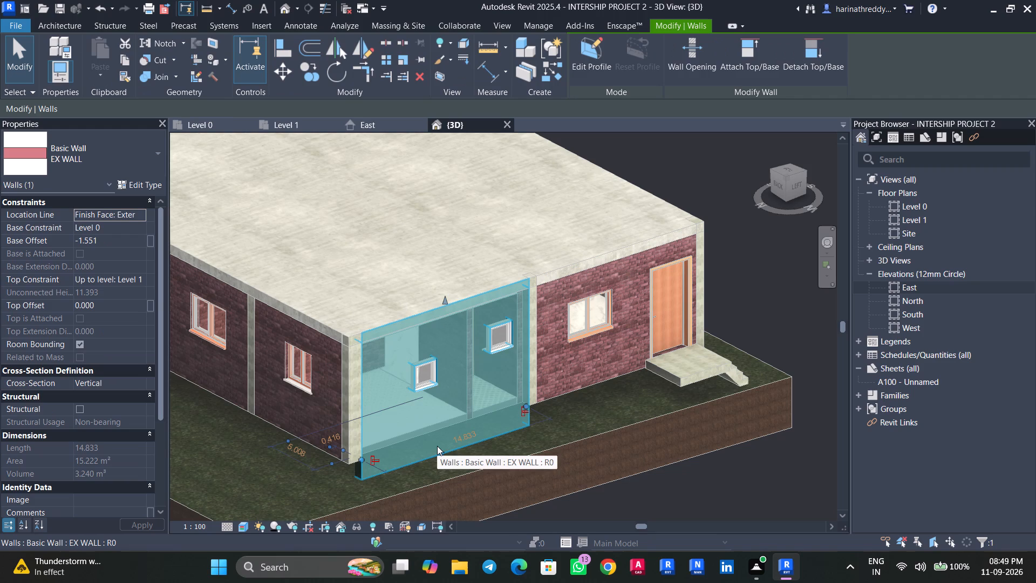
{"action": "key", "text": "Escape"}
Select all instances of the EX WALL type and set their base offset to -1.551.
{"action": "left_click", "coordinate": [437, 446]}
{"action": "type", "text": "SA"}
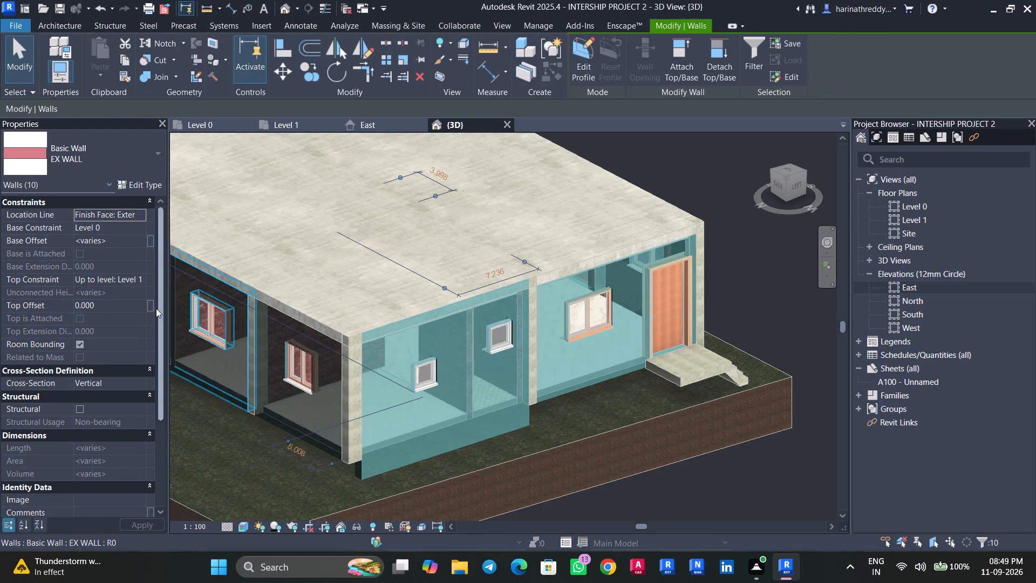
{"action": "left_click", "coordinate": [126, 241]}
{"action": "type", "text": "-1.551"}
{"action": "key", "text": "Return"}
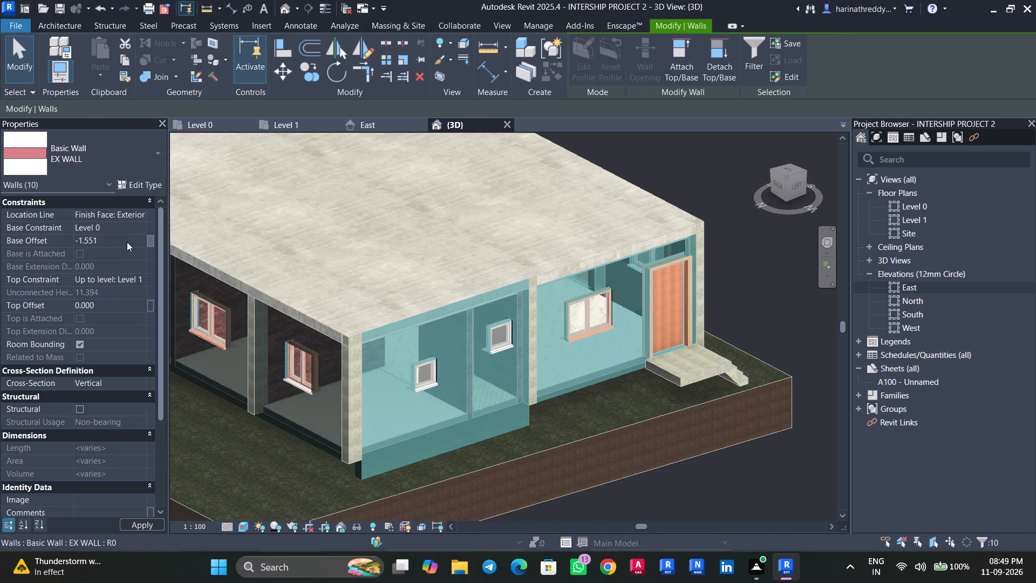
{"action": "key", "text": "Escape"}
{"action": "key", "text": "Escape"}
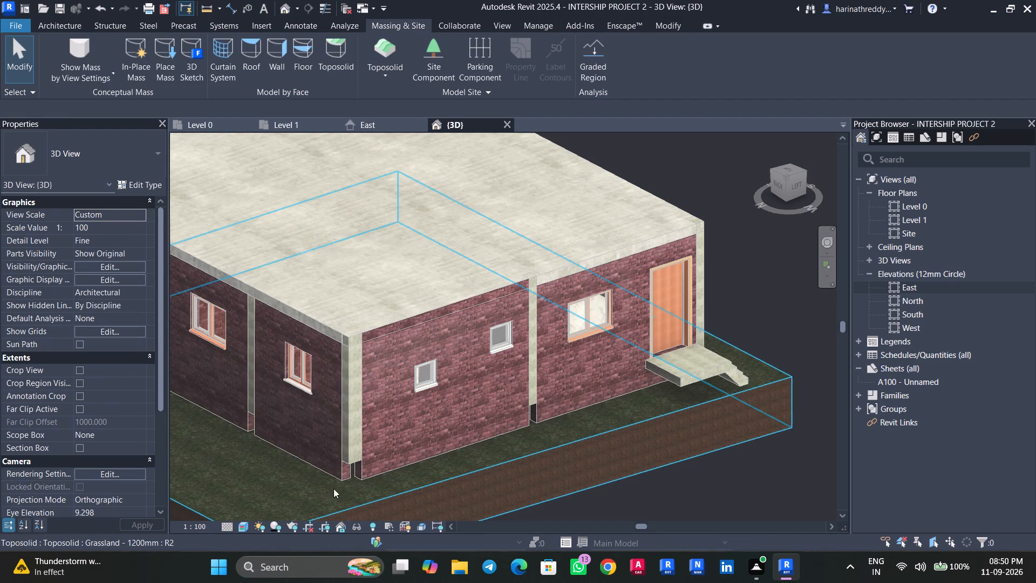
Select all instances of the C1 rectangular column and set their base offset to -1.551.
{"action": "left_click", "coordinate": [355, 458]}
{"action": "type", "text": "SA"}
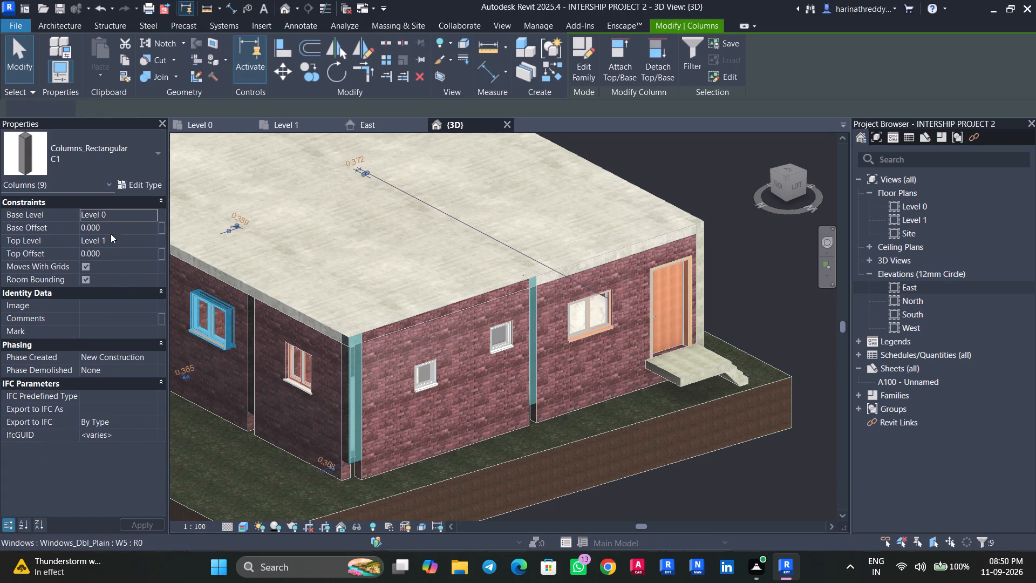
{"action": "left_click", "coordinate": [116, 228]}
{"action": "type", "text": "-1.55"}
{"action": "key", "text": "1"}
{"action": "key", "text": "Return"}
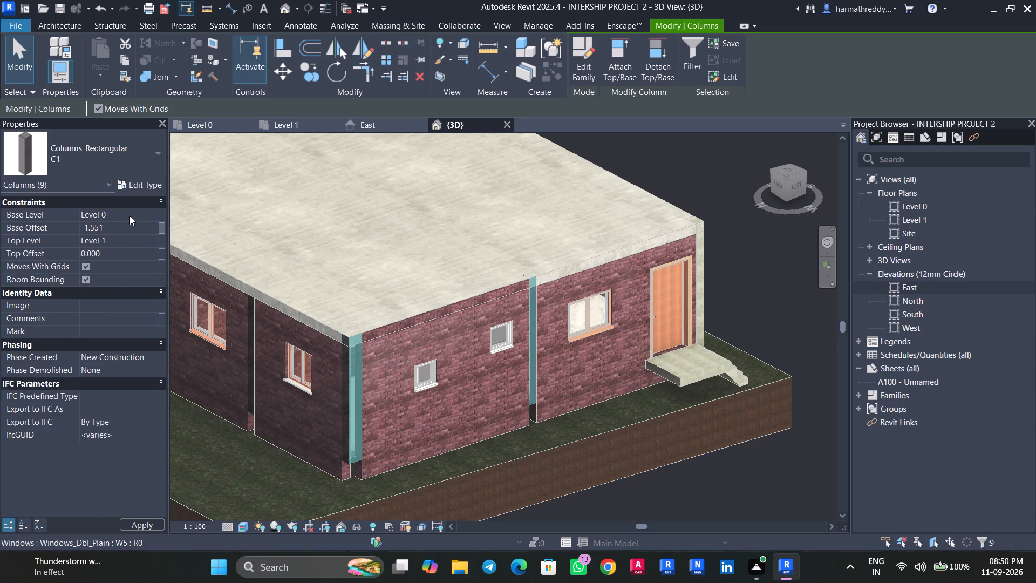
{"action": "key", "text": "Escape"}
{"action": "key", "text": "Escape"}
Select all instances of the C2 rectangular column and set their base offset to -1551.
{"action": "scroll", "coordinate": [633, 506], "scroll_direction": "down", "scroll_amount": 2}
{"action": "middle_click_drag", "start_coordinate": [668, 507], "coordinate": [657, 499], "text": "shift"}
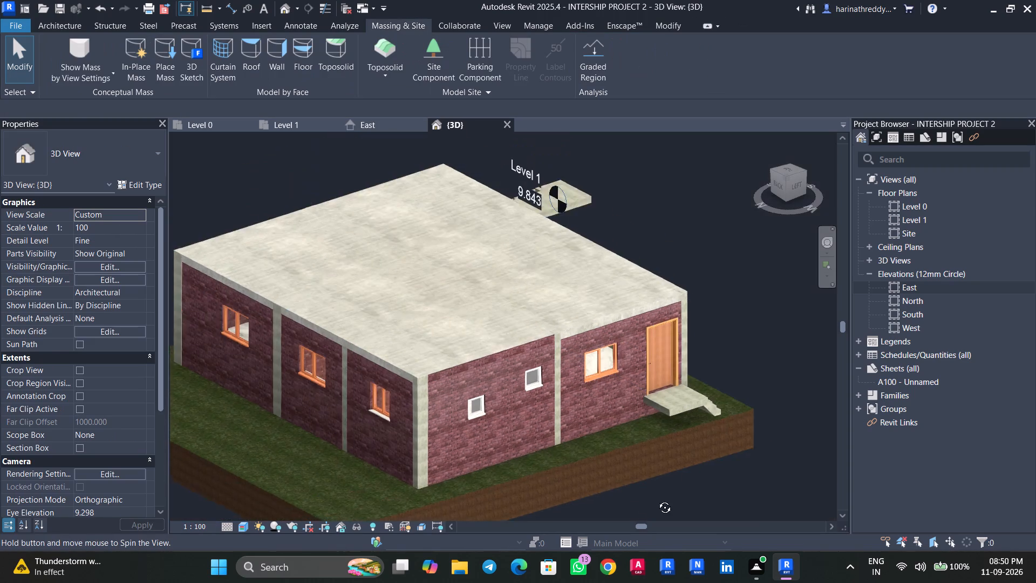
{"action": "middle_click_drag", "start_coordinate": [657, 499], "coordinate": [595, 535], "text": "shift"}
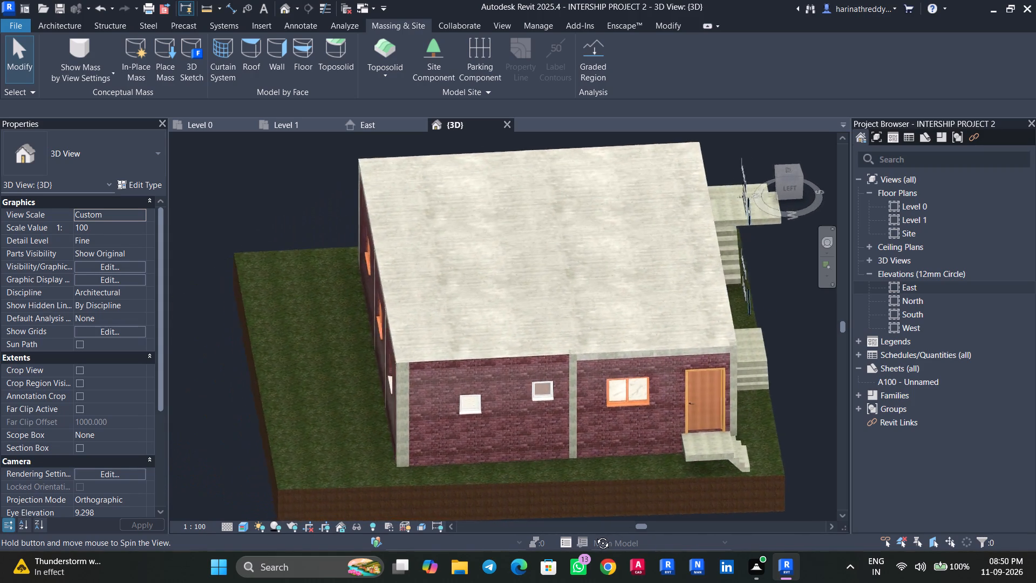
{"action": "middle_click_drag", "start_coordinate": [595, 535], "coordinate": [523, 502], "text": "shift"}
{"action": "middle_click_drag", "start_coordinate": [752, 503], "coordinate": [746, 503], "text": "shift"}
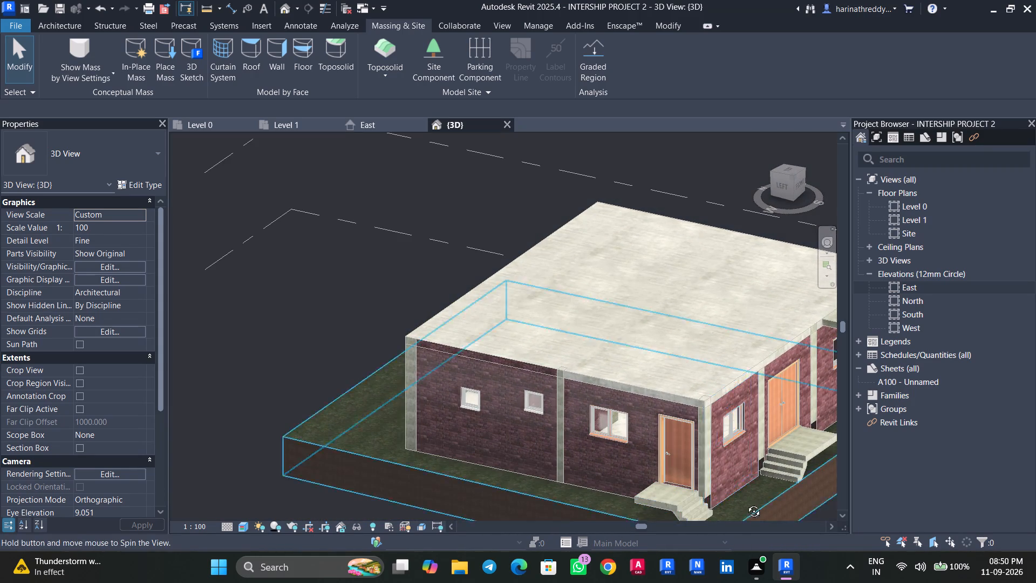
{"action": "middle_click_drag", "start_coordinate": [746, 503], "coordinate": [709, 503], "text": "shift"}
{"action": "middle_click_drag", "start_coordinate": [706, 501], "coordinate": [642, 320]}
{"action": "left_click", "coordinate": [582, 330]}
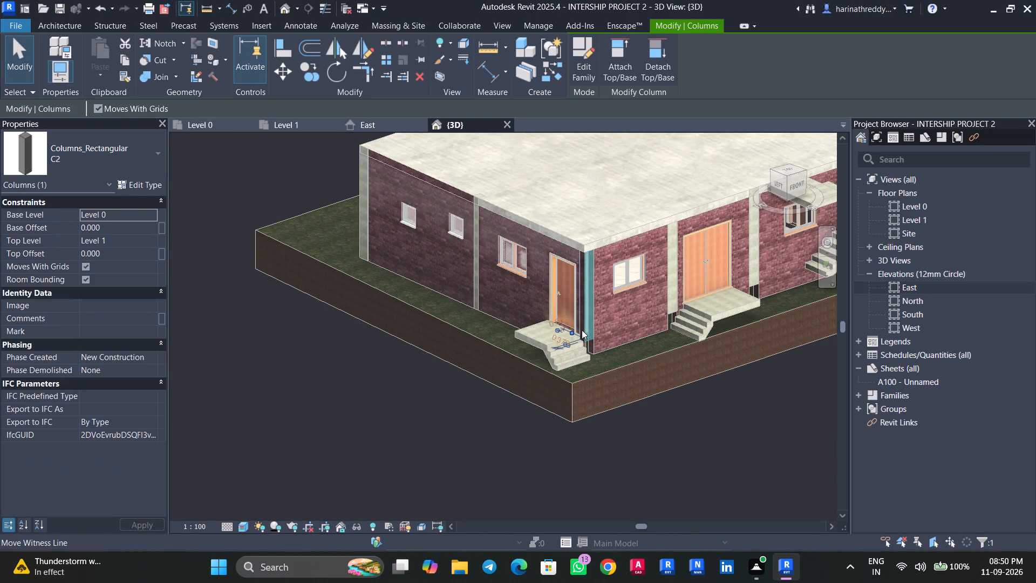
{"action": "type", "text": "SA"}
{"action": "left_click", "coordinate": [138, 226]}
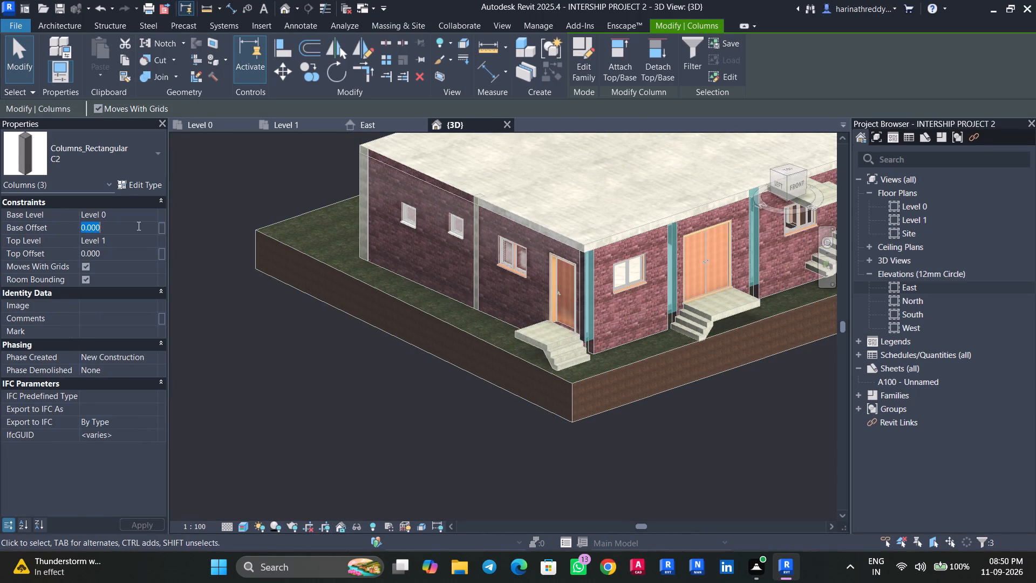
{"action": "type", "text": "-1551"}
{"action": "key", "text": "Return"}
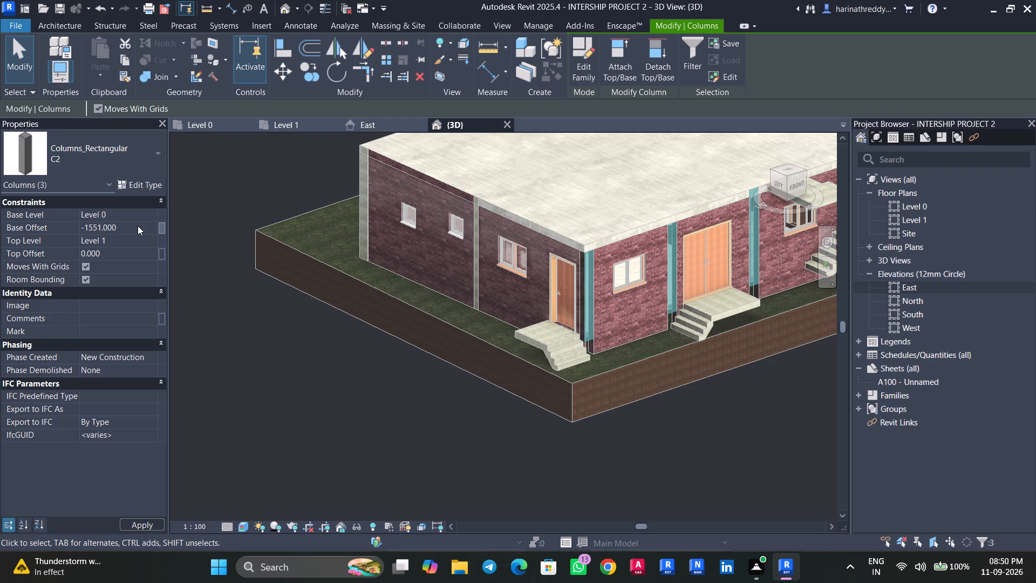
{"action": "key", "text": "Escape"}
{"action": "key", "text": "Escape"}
Set the base offset of all C2 rectangular columns to -1.551, including the corner column beside the side entrance.
{"action": "left_click", "coordinate": [592, 443]}
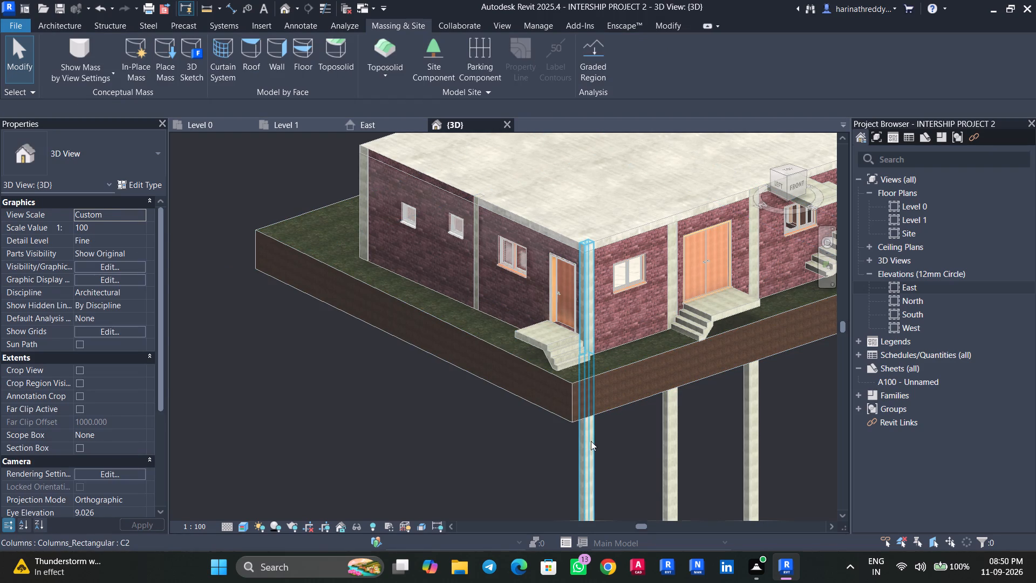
{"action": "left_click", "coordinate": [130, 229]}
{"action": "type", "text": "-1.551"}
{"action": "key", "text": "Return"}
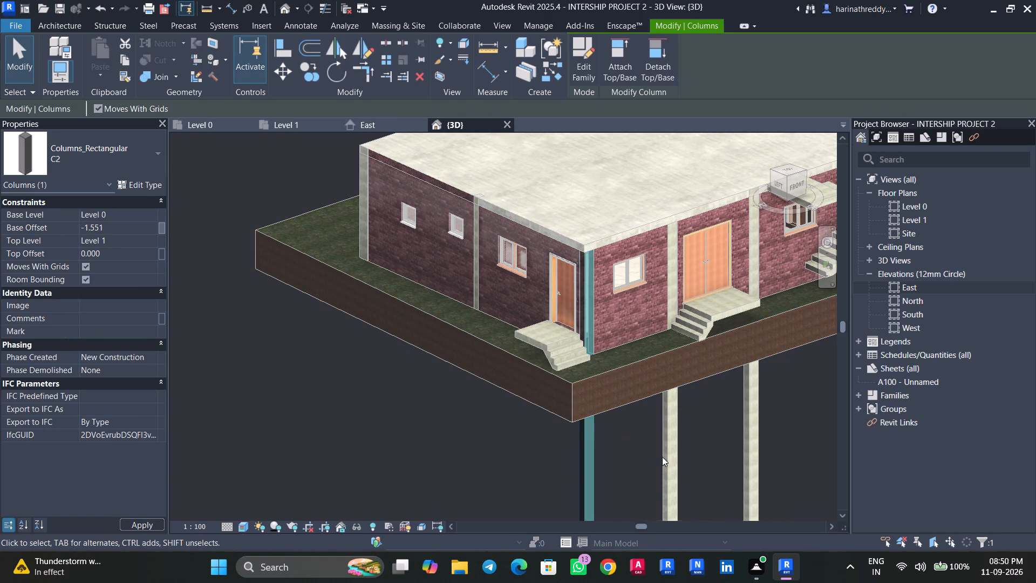
{"action": "key", "text": "Escape"}
{"action": "key", "text": "Escape"}
{"action": "left_click", "coordinate": [750, 461]}
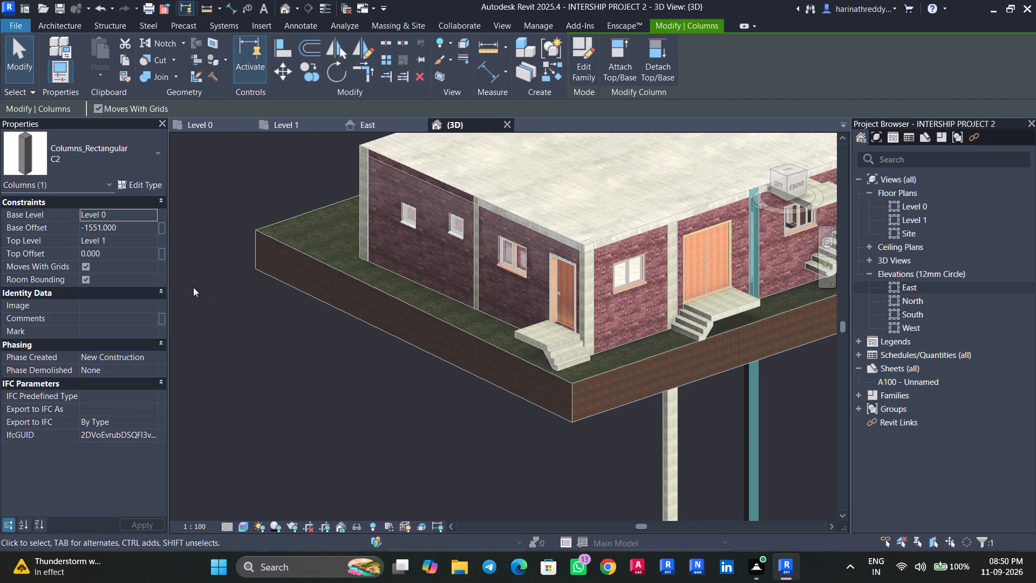
{"action": "type", "text": "SA"}
{"action": "left_click", "coordinate": [122, 229]}
{"action": "type", "text": "-1.551"}
{"action": "key", "text": "Return"}
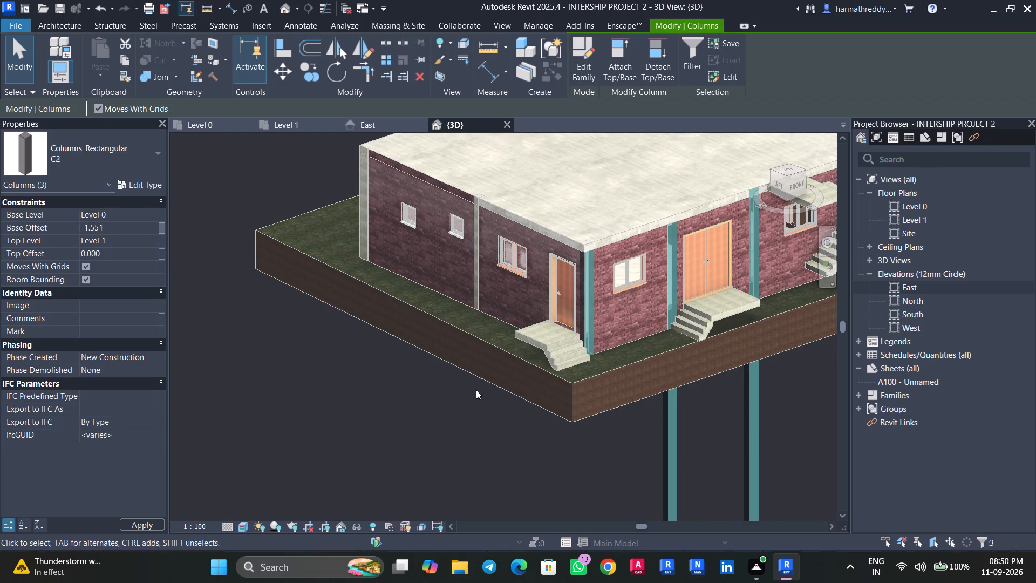
{"action": "key", "text": "Escape"}
{"action": "key", "text": "Escape"}
Examine the house from several sides to check how the walls, columns and entrance steps meet the grassland surface.
{"action": "middle_click_drag", "start_coordinate": [796, 458], "coordinate": [632, 461], "text": "shift"}
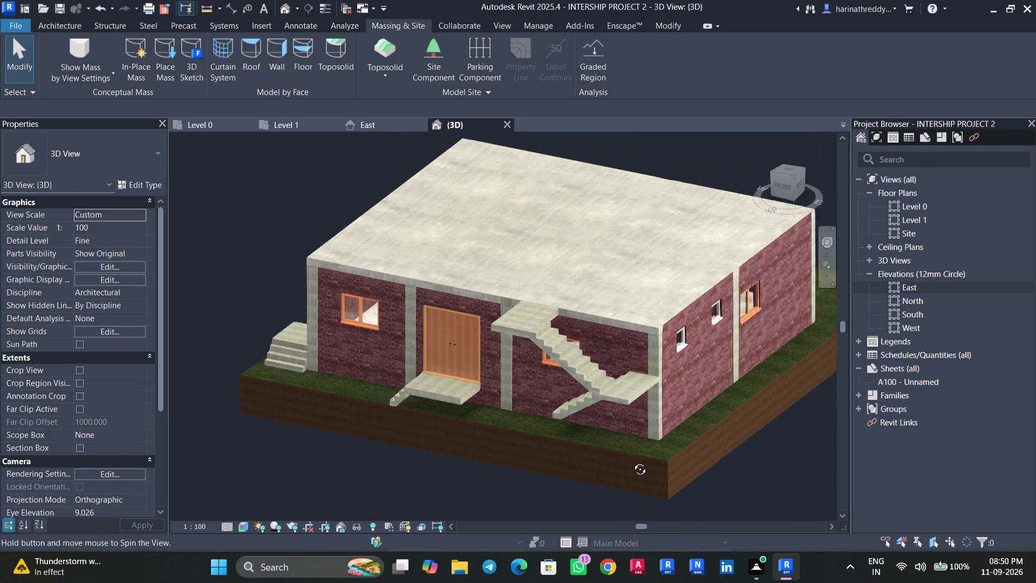
{"action": "middle_click_drag", "start_coordinate": [632, 461], "coordinate": [595, 496], "text": "shift"}
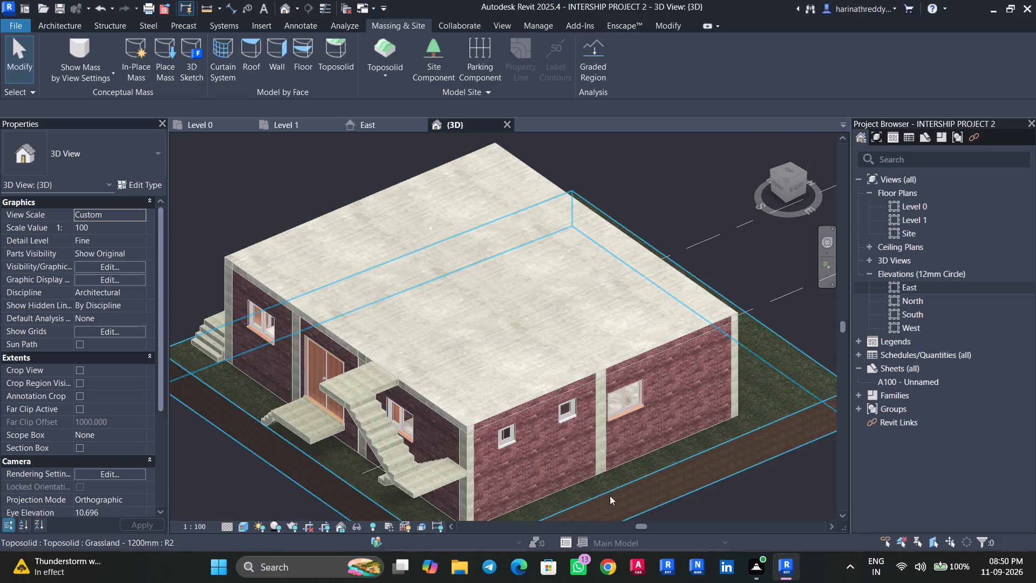
{"action": "left_click", "coordinate": [610, 496]}
{"action": "key", "text": "Escape"}
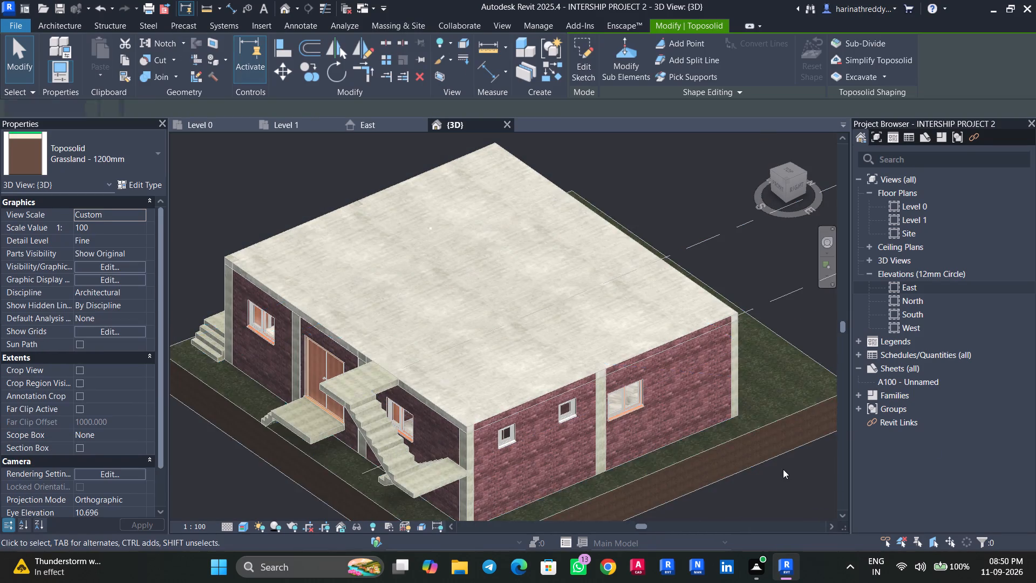
{"action": "scroll", "coordinate": [786, 475], "scroll_direction": "down", "scroll_amount": 3}
{"action": "middle_click_drag", "start_coordinate": [771, 492], "coordinate": [800, 467], "text": "shift"}
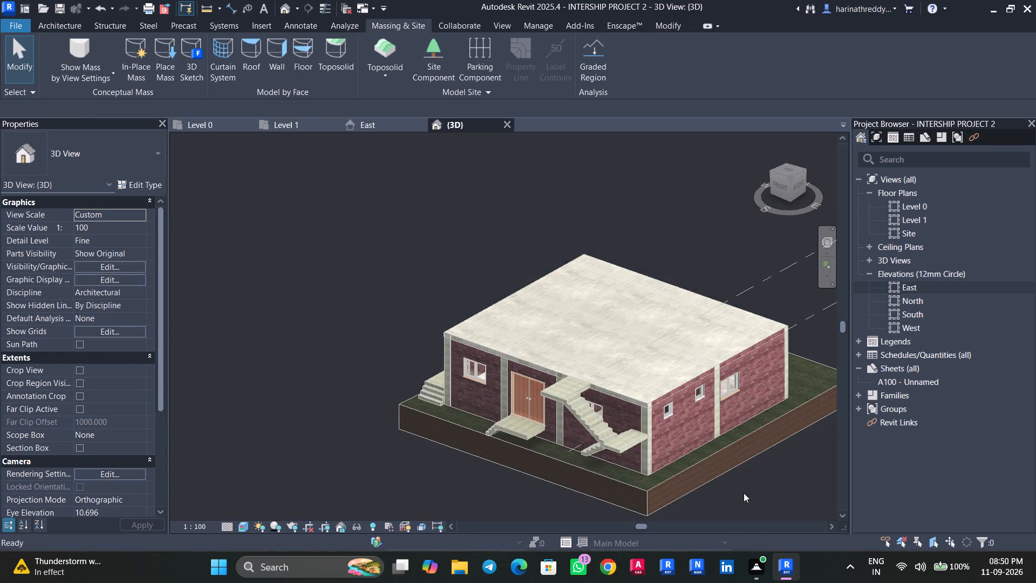
{"action": "middle_click_drag", "start_coordinate": [746, 489], "coordinate": [757, 437]}
{"action": "scroll", "coordinate": [715, 428], "scroll_direction": "up", "scroll_amount": 12}
{"action": "middle_click_drag", "start_coordinate": [662, 459], "coordinate": [742, 480], "text": "shift"}
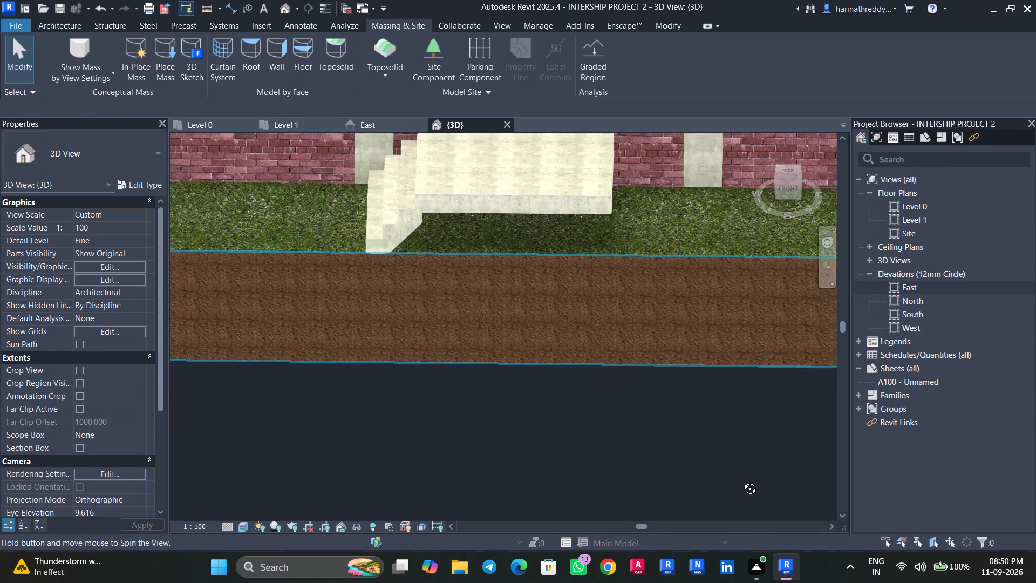
{"action": "middle_click_drag", "start_coordinate": [742, 480], "coordinate": [742, 481], "text": "shift"}
{"action": "scroll", "coordinate": [742, 481], "scroll_direction": "down", "scroll_amount": 1, "text": "shift"}
{"action": "scroll", "coordinate": [686, 462], "scroll_direction": "down", "scroll_amount": 1}
{"action": "scroll", "coordinate": [686, 462], "scroll_direction": "up", "scroll_amount": 1}
{"action": "scroll", "coordinate": [680, 454], "scroll_direction": "down", "scroll_amount": 5}
{"action": "scroll", "coordinate": [679, 451], "scroll_direction": "up", "scroll_amount": 1}
{"action": "scroll", "coordinate": [679, 451], "scroll_direction": "down", "scroll_amount": 1}
{"action": "middle_click_drag", "start_coordinate": [679, 447], "coordinate": [683, 432], "text": "shift"}
{"action": "middle_click_drag", "start_coordinate": [672, 428], "coordinate": [661, 455]}
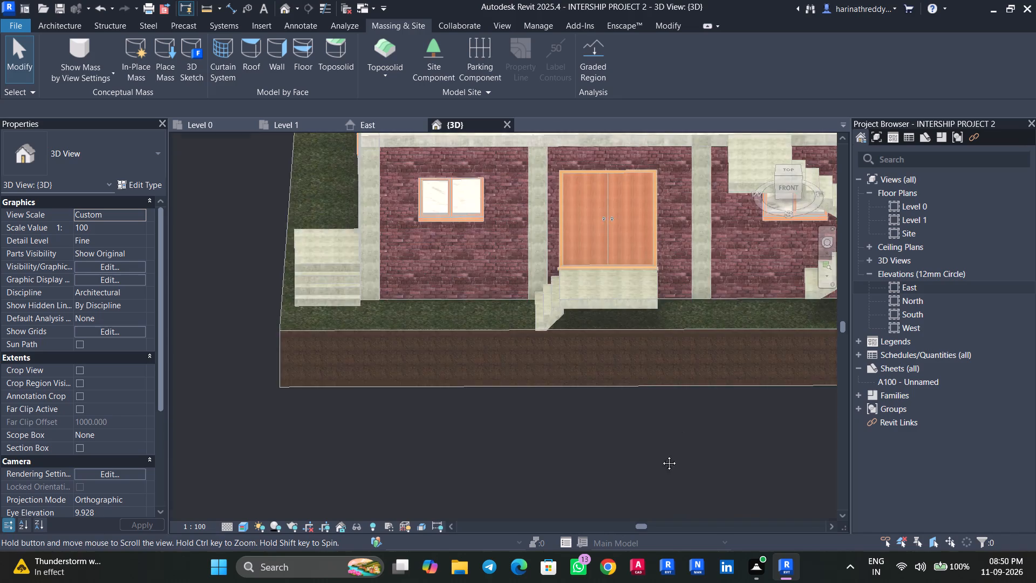
Temporarily hide the roof slab to inspect all instances of the inner wall, and restore the slab's visibility.
{"action": "middle_click_drag", "start_coordinate": [661, 455], "coordinate": [603, 534]}
{"action": "scroll", "coordinate": [596, 512], "scroll_direction": "down", "scroll_amount": 4}
{"action": "left_click", "coordinate": [601, 349]}
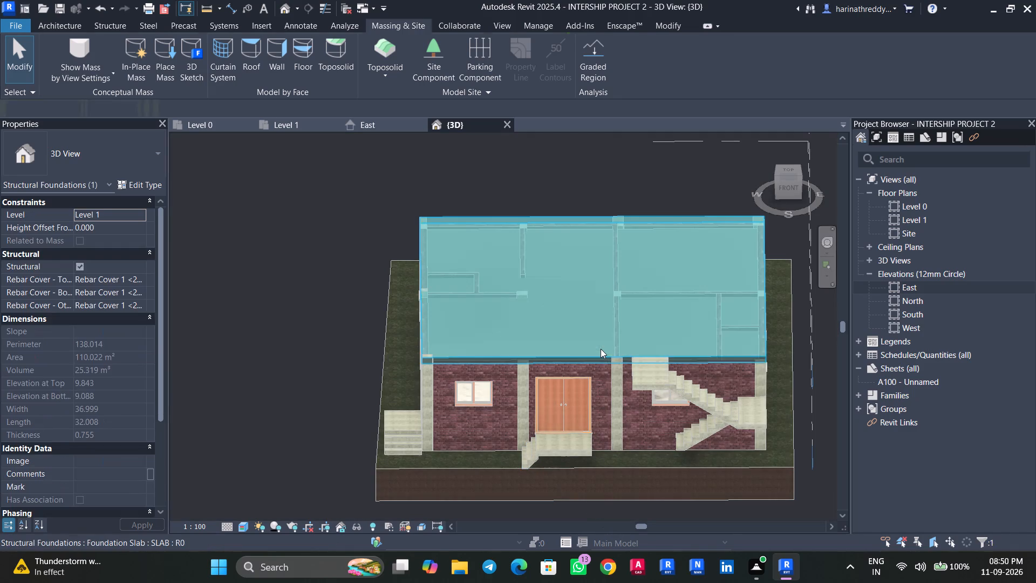
{"action": "key", "text": "h"}
{"action": "key", "text": "h"}
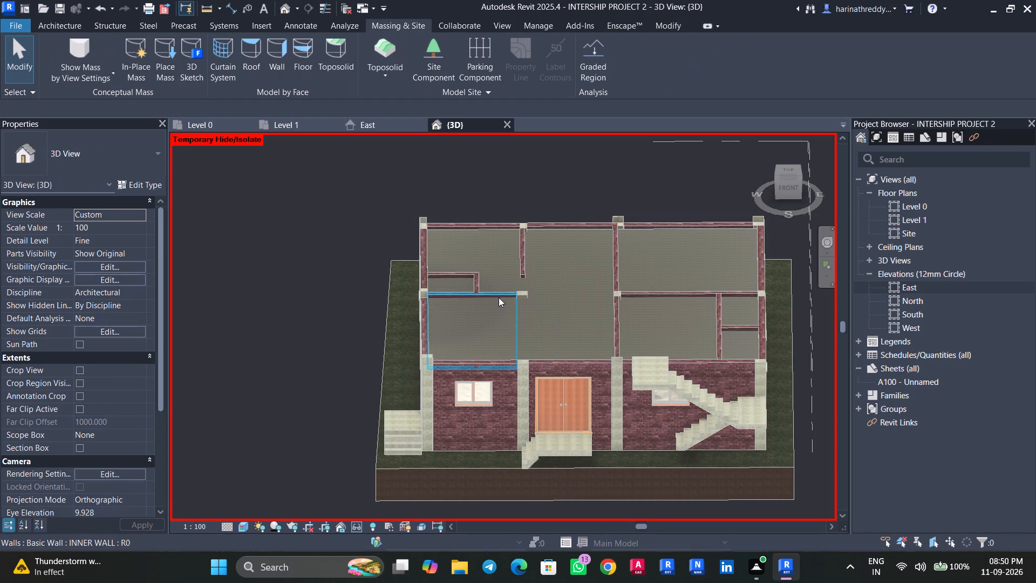
{"action": "left_click", "coordinate": [498, 297]}
{"action": "type", "text": "SA"}
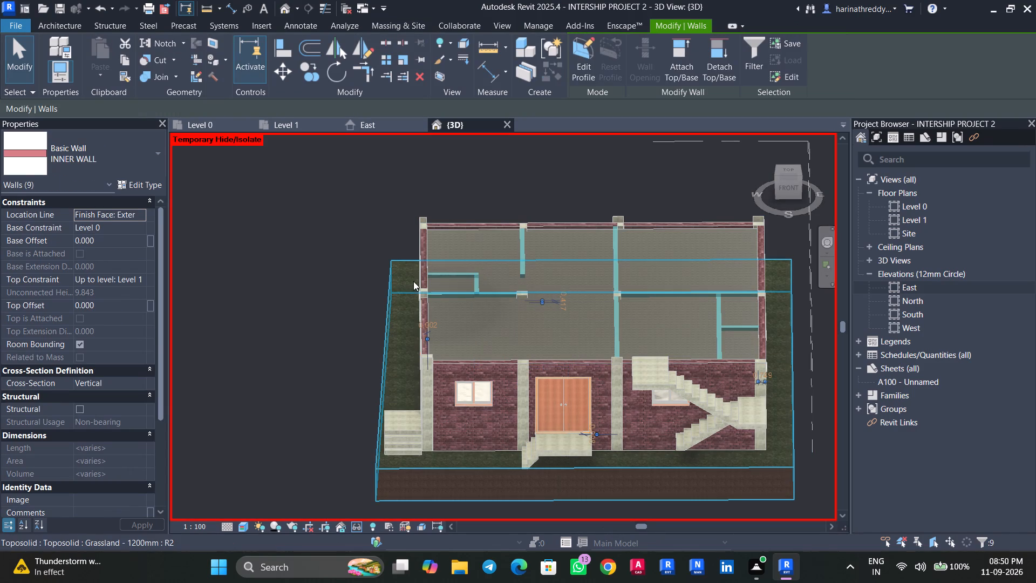
{"action": "key", "text": "Escape"}
{"action": "key", "text": "Escape"}
{"action": "key", "text": "Escape"}
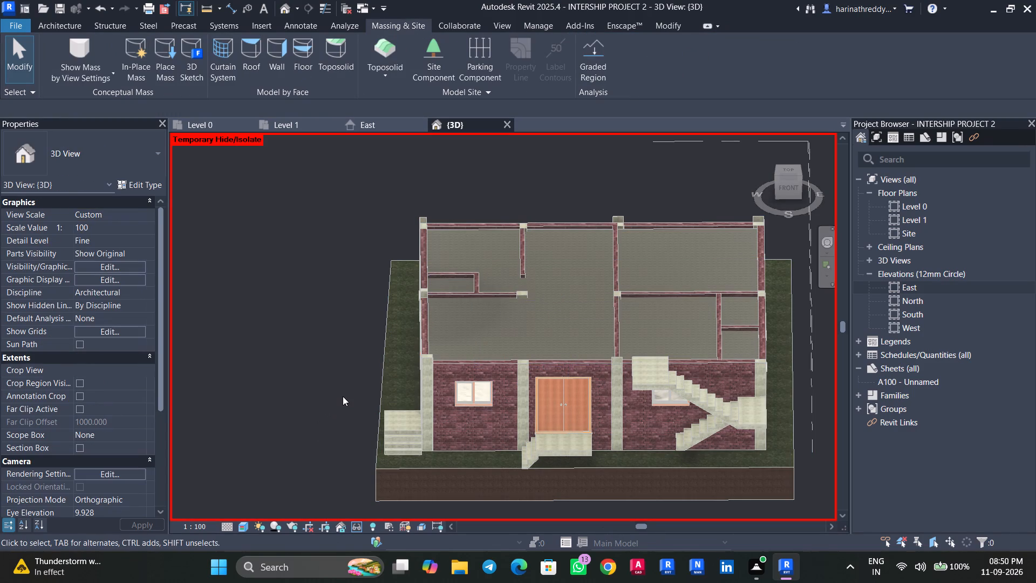
{"action": "type", "text": "HR"}
Open the exterior concrete staircase for editing and flip its direction, removing the constraints that conflict.
{"action": "scroll", "coordinate": [386, 451], "scroll_direction": "down", "scroll_amount": 2}
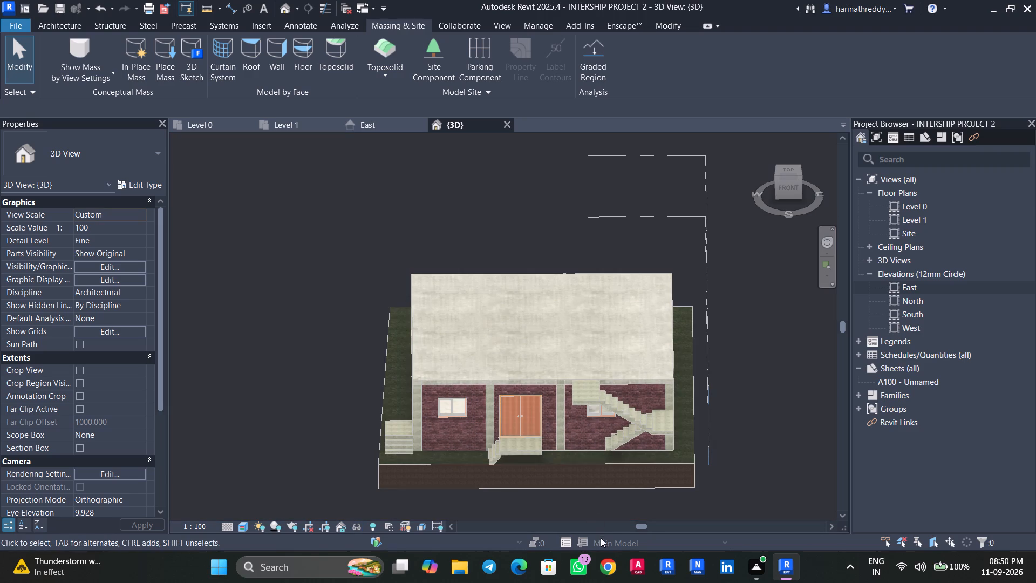
{"action": "middle_click_drag", "start_coordinate": [601, 538], "coordinate": [660, 492], "text": "shift"}
{"action": "scroll", "coordinate": [606, 509], "scroll_direction": "up", "scroll_amount": 4}
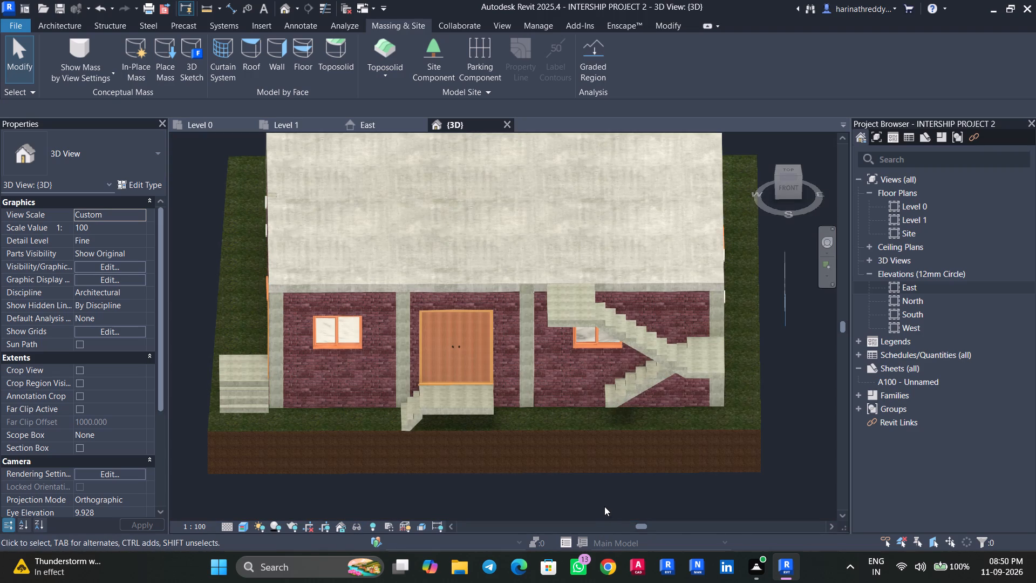
{"action": "middle_click_drag", "start_coordinate": [605, 499], "coordinate": [658, 479], "text": "shift"}
{"action": "middle_click_drag", "start_coordinate": [651, 467], "coordinate": [550, 526]}
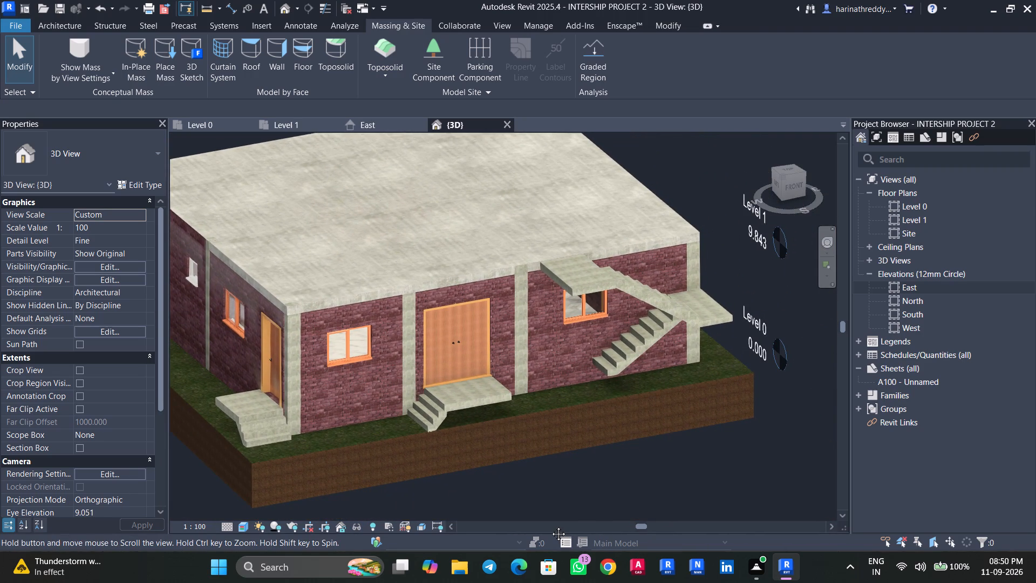
{"action": "middle_click_drag", "start_coordinate": [550, 526], "coordinate": [550, 525]}
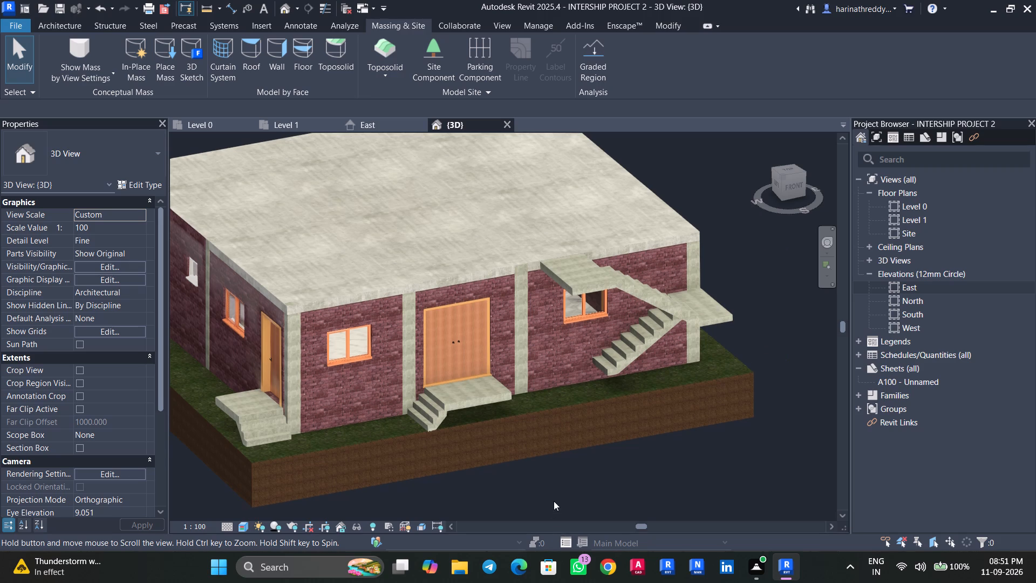
{"action": "scroll", "coordinate": [630, 361], "scroll_direction": "up", "scroll_amount": 9}
{"action": "left_click", "coordinate": [608, 376]}
{"action": "scroll", "coordinate": [579, 411], "scroll_direction": "down", "scroll_amount": 2}
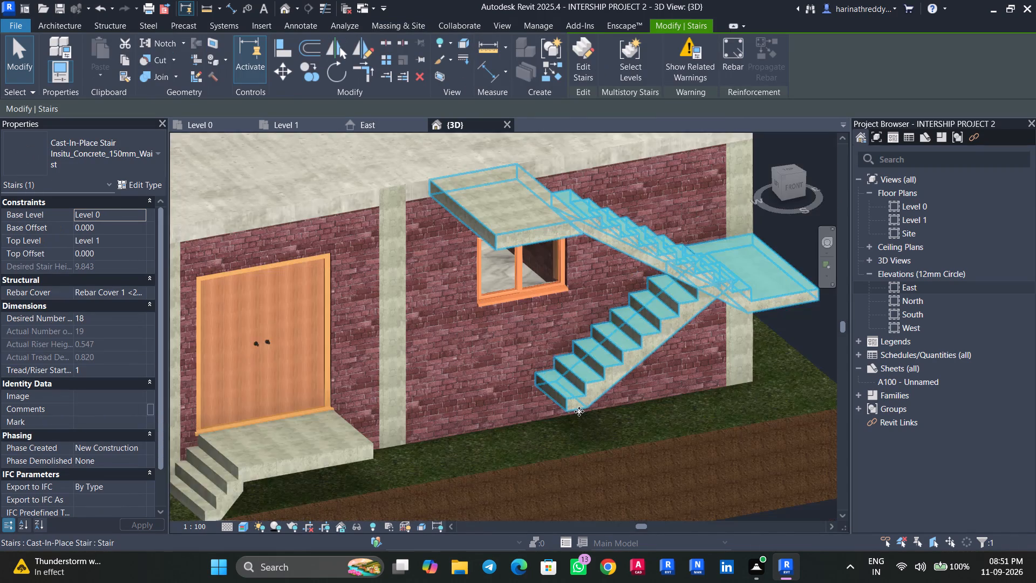
{"action": "scroll", "coordinate": [579, 411], "scroll_direction": "down", "scroll_amount": 3}
{"action": "key", "text": "Escape"}
{"action": "left_click", "coordinate": [580, 406]}
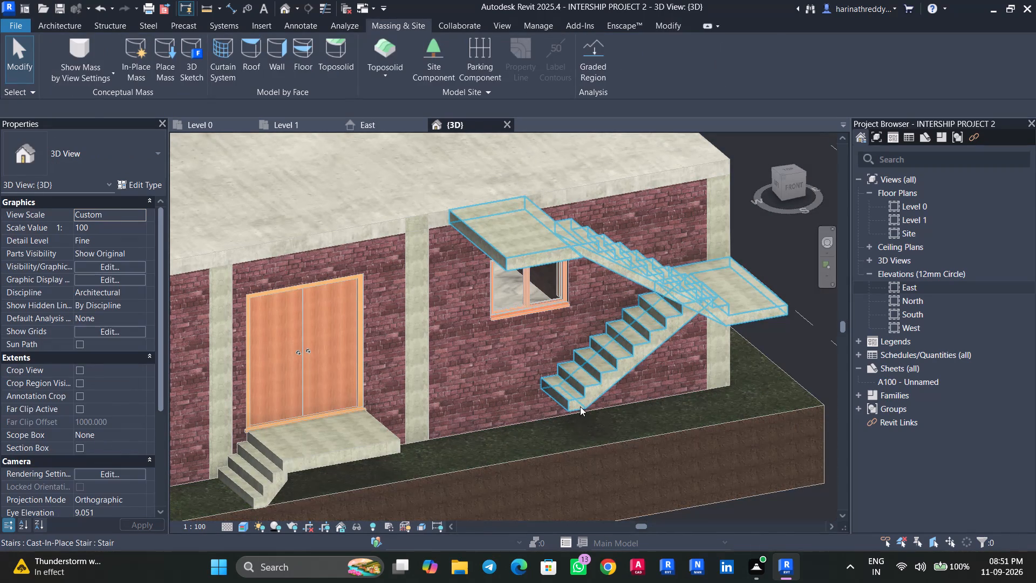
{"action": "left_click", "coordinate": [657, 335]}
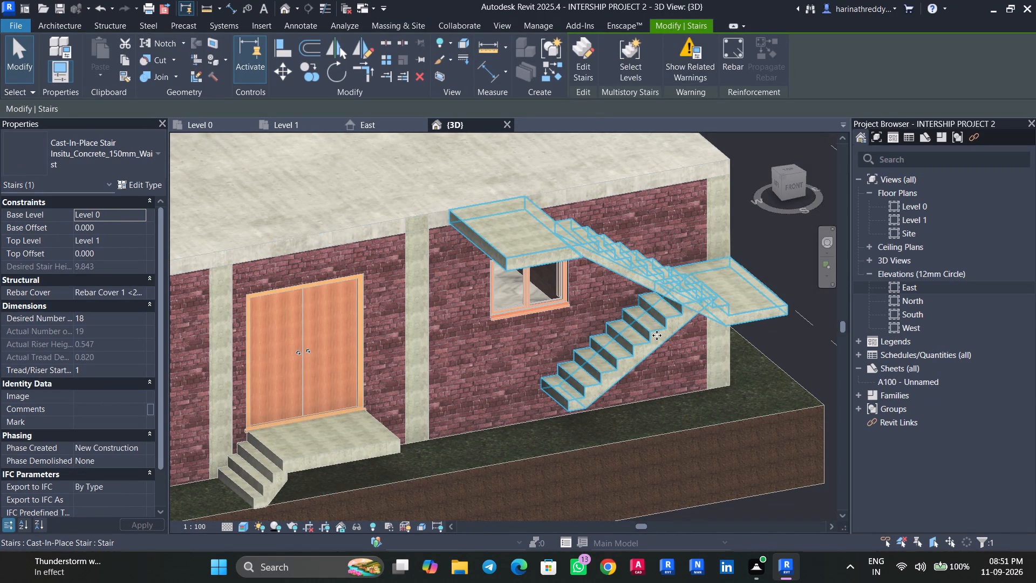
{"action": "left_click", "coordinate": [576, 68]}
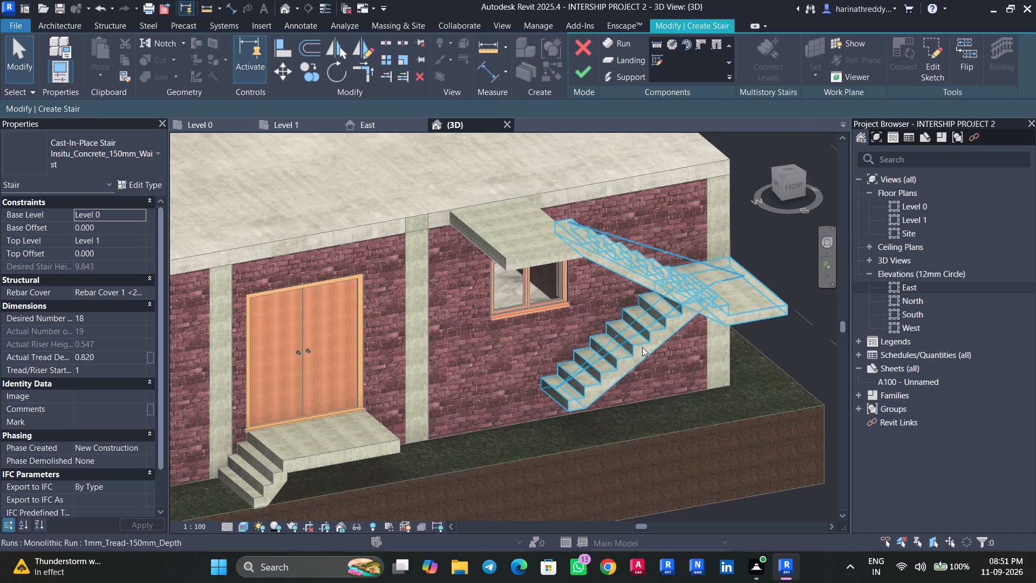
{"action": "left_click", "coordinate": [642, 347]}
{"action": "left_click", "coordinate": [964, 63]}
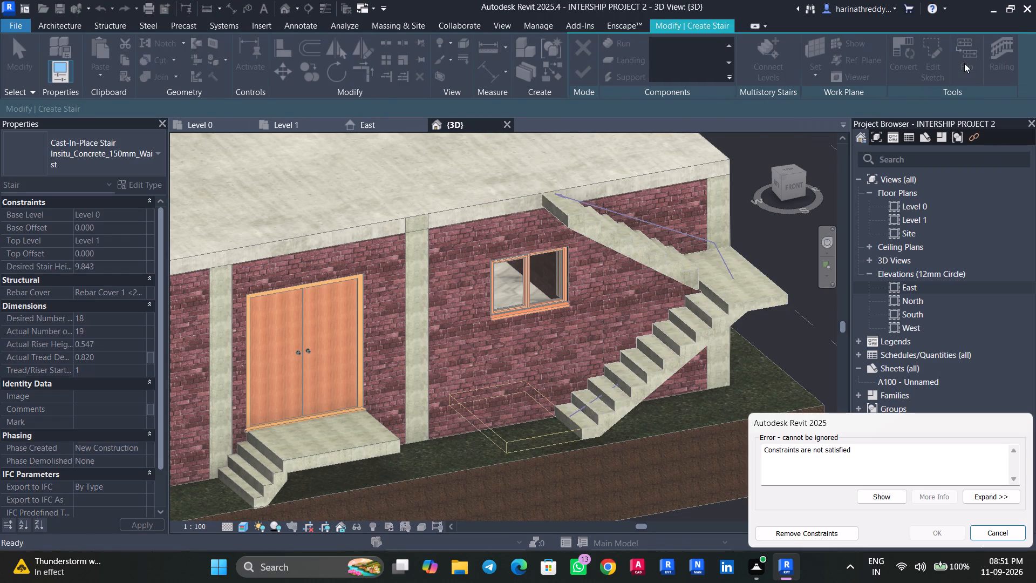
{"action": "left_click", "coordinate": [834, 531]}
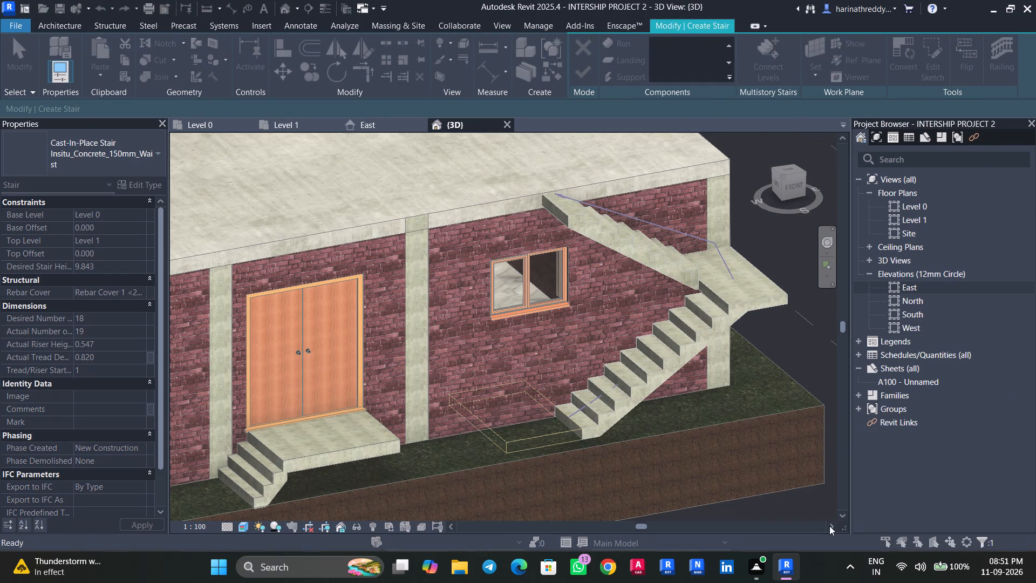
Delete the landing at the foot of the lower flight and finish editing the staircase.
{"action": "key", "text": "Escape"}
{"action": "left_click", "coordinate": [530, 429]}
{"action": "key", "text": "Delete"}
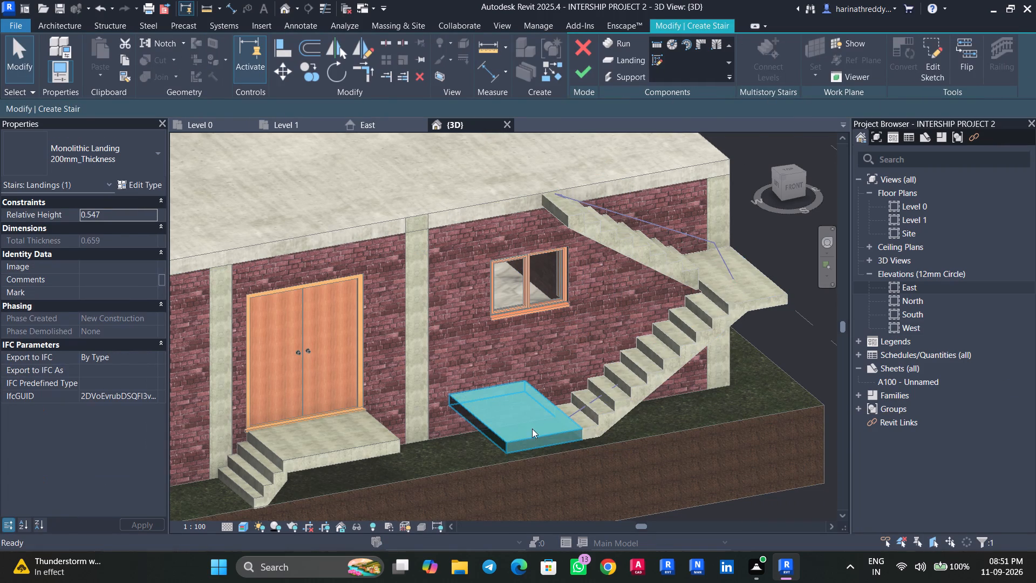
{"action": "left_click", "coordinate": [584, 72]}
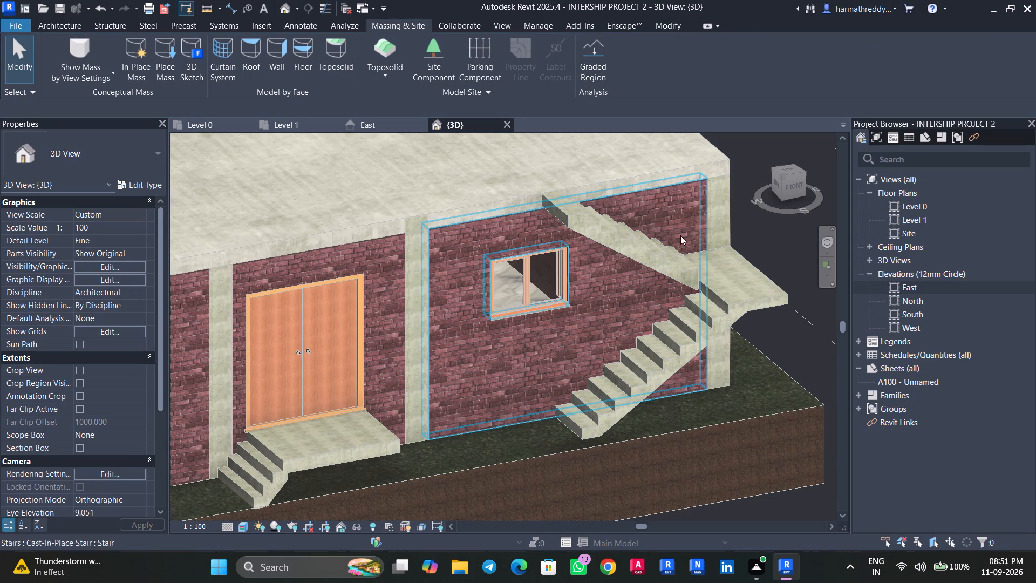
Reopen the staircase from above and sketch a rectangular landing about 2.9 by 3.0 between the upper flight's end and the roof slab edge.
{"action": "left_click", "coordinate": [789, 170]}
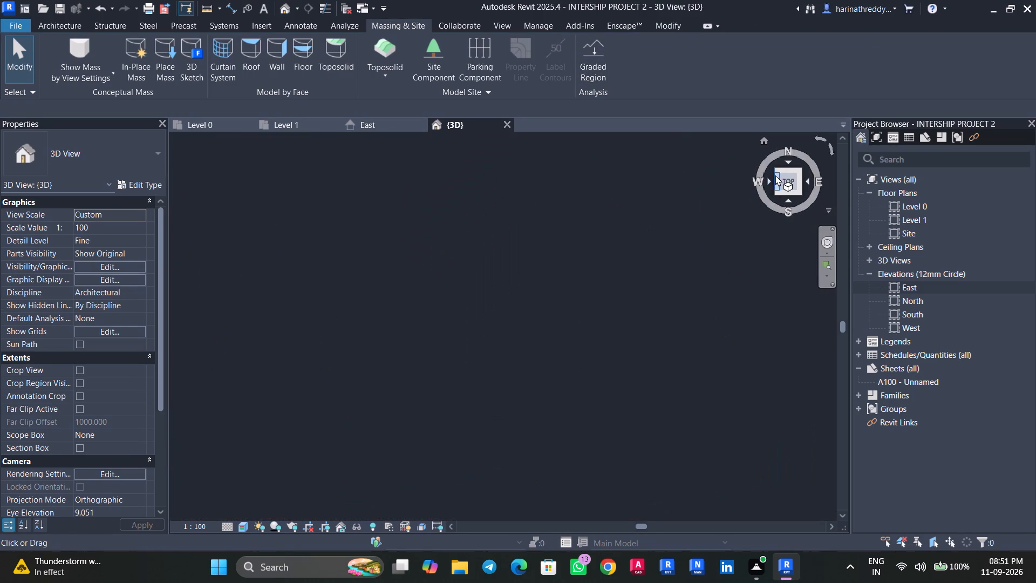
{"action": "scroll", "coordinate": [495, 504], "scroll_direction": "down", "scroll_amount": 1}
{"action": "scroll", "coordinate": [496, 503], "scroll_direction": "up", "scroll_amount": 7}
{"action": "scroll", "coordinate": [546, 464], "scroll_direction": "down", "scroll_amount": 1}
{"action": "scroll", "coordinate": [546, 463], "scroll_direction": "up", "scroll_amount": 8}
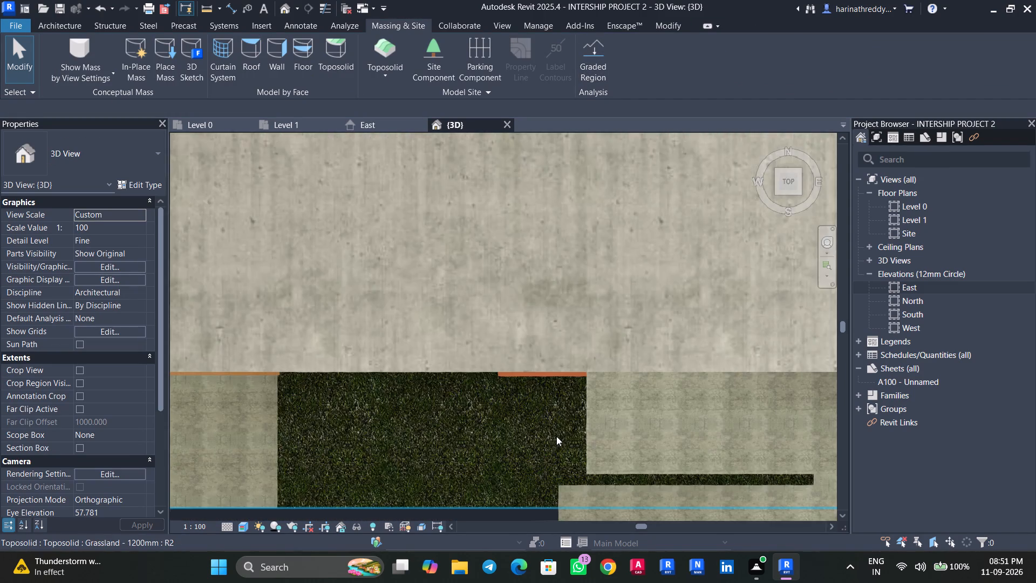
{"action": "scroll", "coordinate": [556, 436], "scroll_direction": "up", "scroll_amount": 3}
{"action": "middle_click_drag", "start_coordinate": [555, 436], "coordinate": [535, 349]}
{"action": "scroll", "coordinate": [517, 347], "scroll_direction": "up", "scroll_amount": 1}
{"action": "scroll", "coordinate": [517, 347], "scroll_direction": "down", "scroll_amount": 6}
{"action": "key", "text": "Escape"}
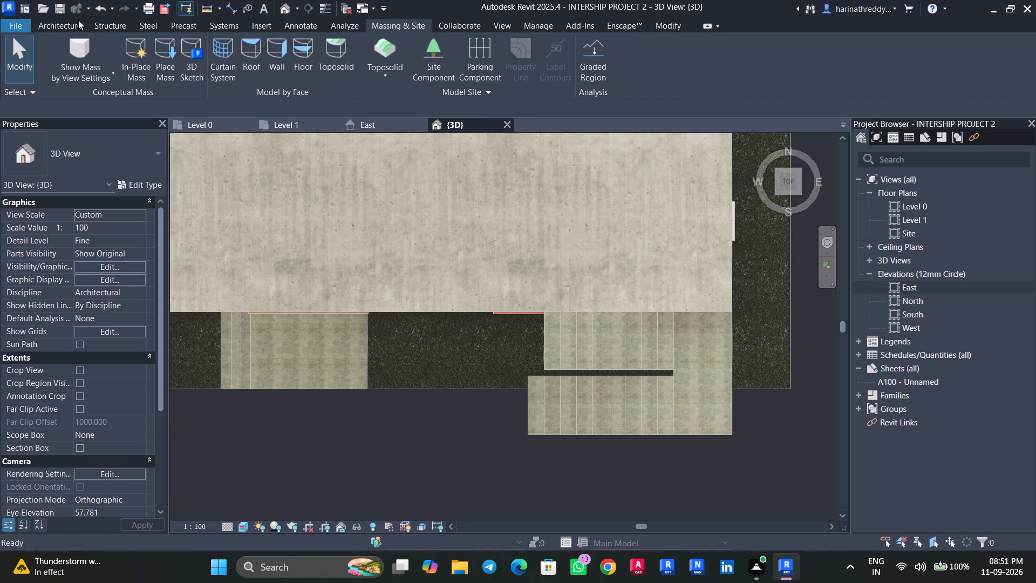
{"action": "left_click", "coordinate": [76, 21]}
{"action": "left_click", "coordinate": [585, 360]}
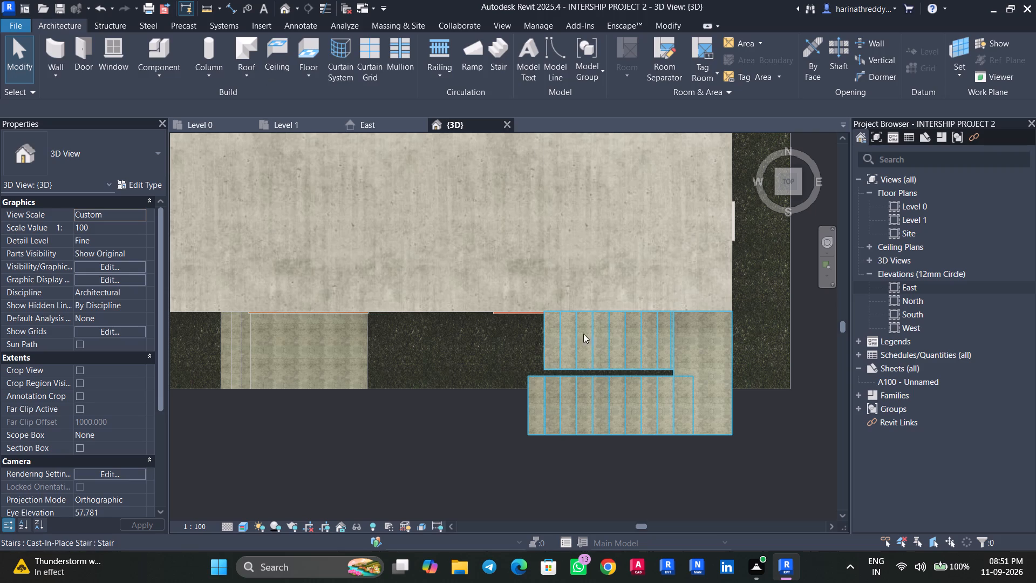
{"action": "left_click", "coordinate": [582, 76]}
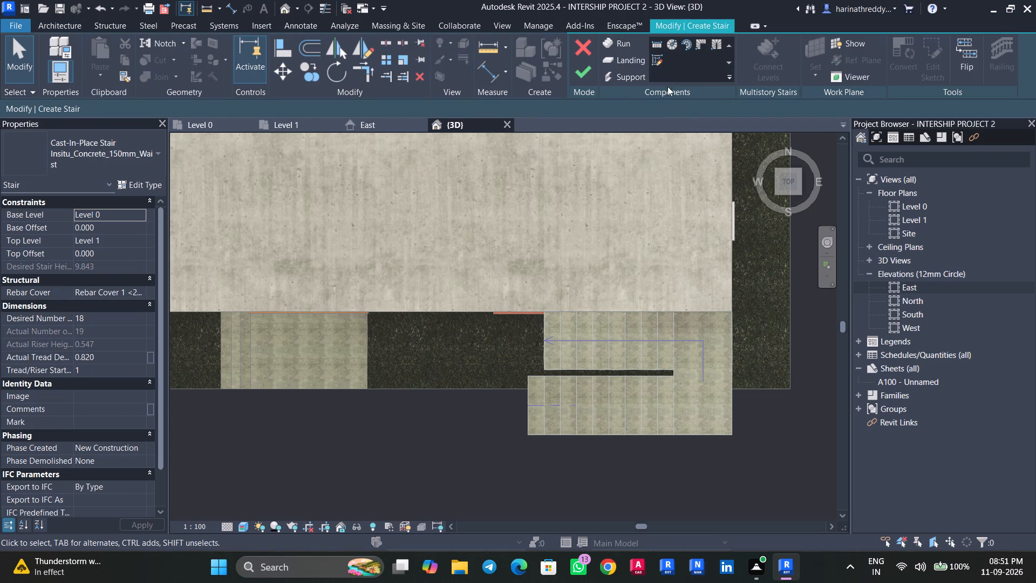
{"action": "left_click", "coordinate": [615, 63]}
{"action": "left_click", "coordinate": [671, 43]}
{"action": "scroll", "coordinate": [529, 364], "scroll_direction": "up", "scroll_amount": 3}
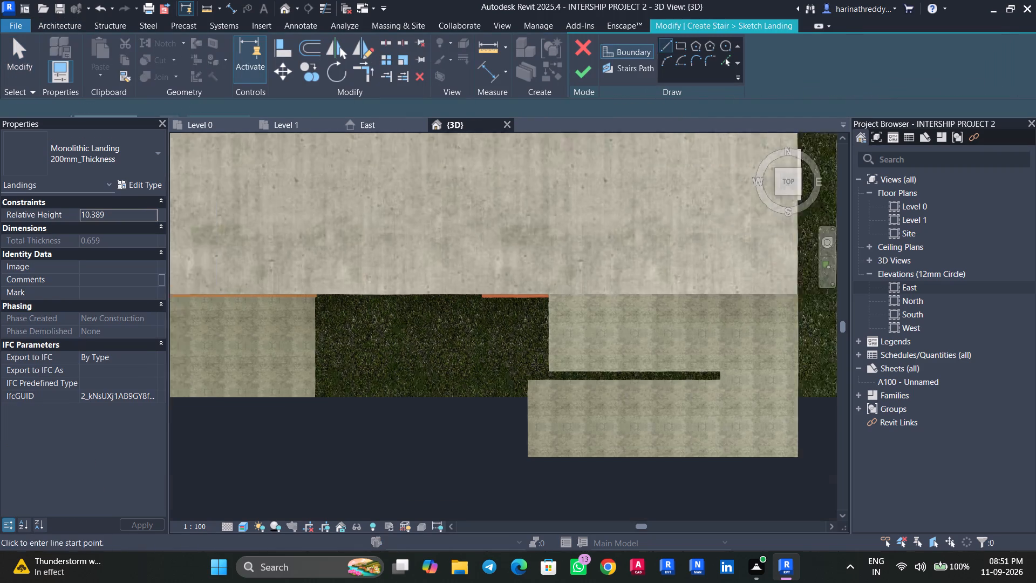
{"action": "left_click", "coordinate": [677, 45]}
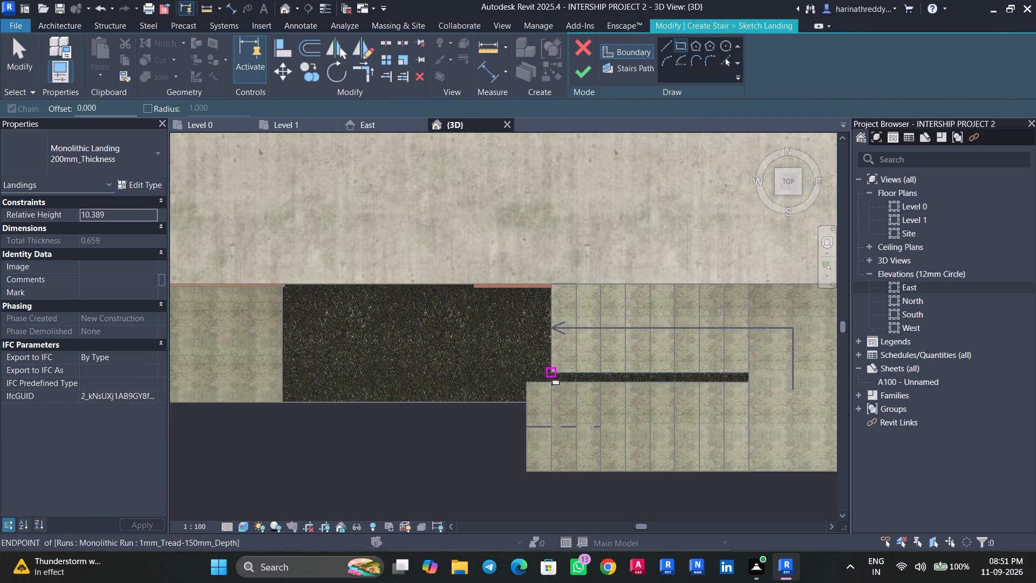
{"action": "left_click", "coordinate": [549, 375]}
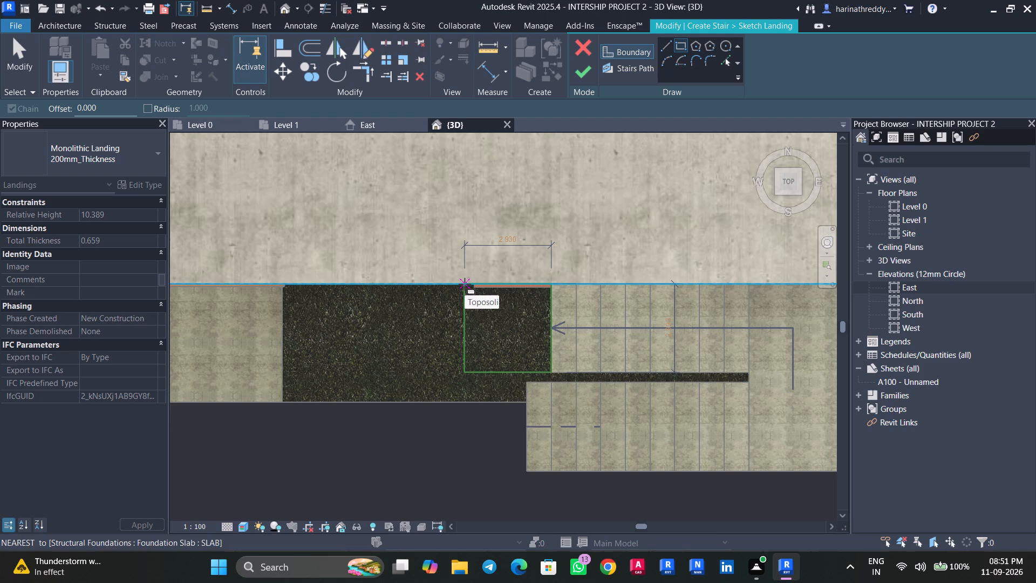
{"action": "left_click", "coordinate": [465, 284]}
{"action": "left_click", "coordinate": [578, 71]}
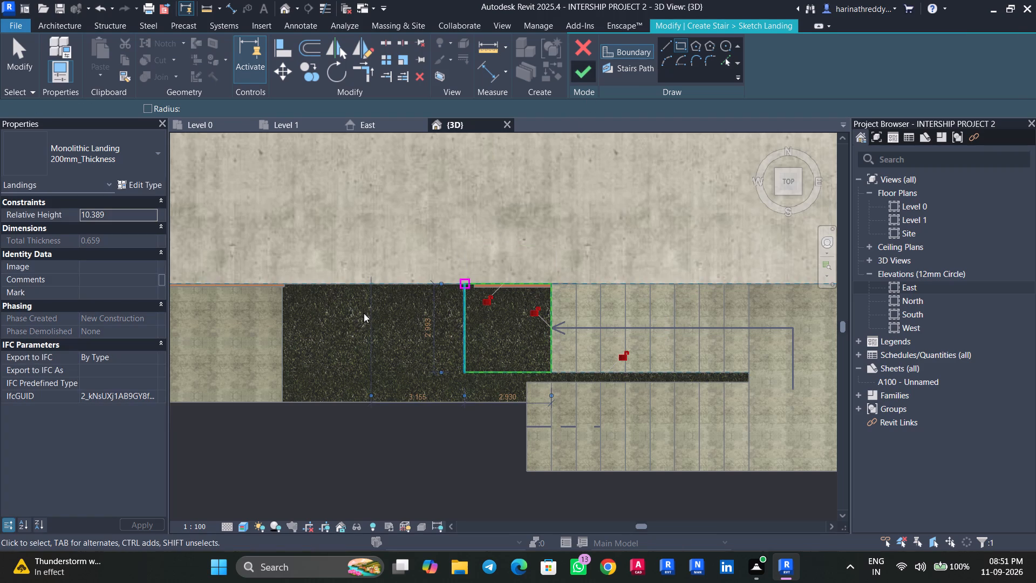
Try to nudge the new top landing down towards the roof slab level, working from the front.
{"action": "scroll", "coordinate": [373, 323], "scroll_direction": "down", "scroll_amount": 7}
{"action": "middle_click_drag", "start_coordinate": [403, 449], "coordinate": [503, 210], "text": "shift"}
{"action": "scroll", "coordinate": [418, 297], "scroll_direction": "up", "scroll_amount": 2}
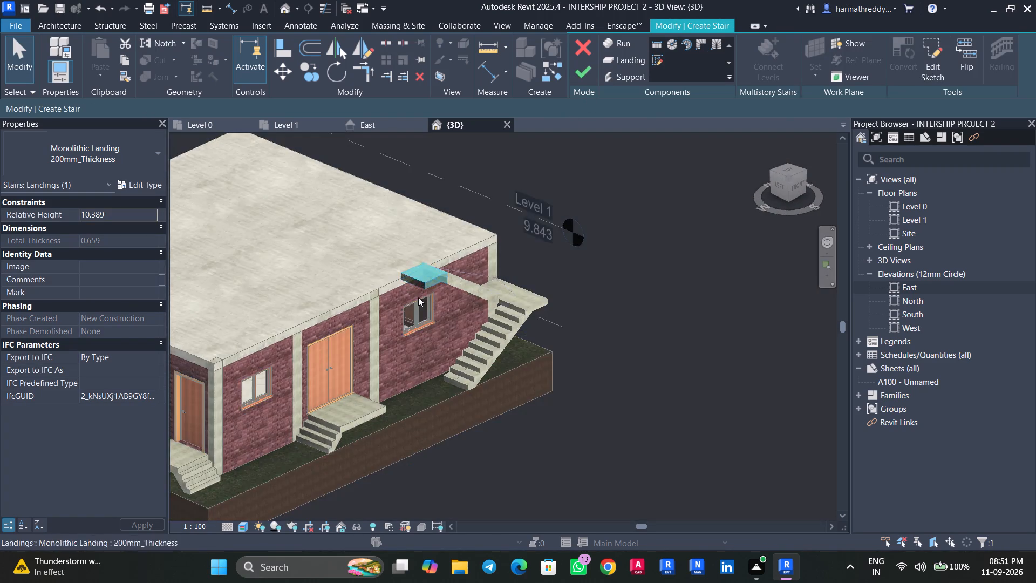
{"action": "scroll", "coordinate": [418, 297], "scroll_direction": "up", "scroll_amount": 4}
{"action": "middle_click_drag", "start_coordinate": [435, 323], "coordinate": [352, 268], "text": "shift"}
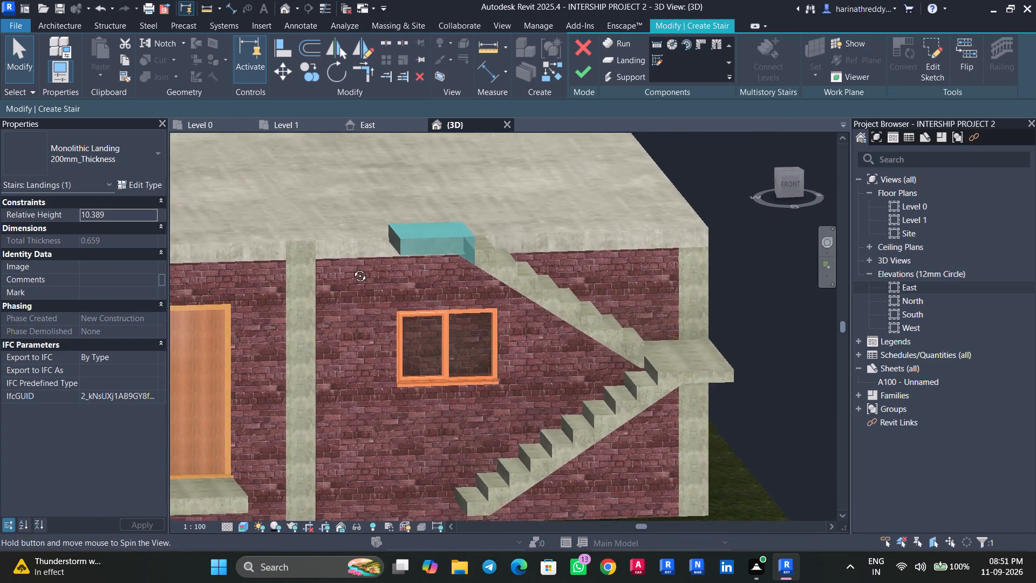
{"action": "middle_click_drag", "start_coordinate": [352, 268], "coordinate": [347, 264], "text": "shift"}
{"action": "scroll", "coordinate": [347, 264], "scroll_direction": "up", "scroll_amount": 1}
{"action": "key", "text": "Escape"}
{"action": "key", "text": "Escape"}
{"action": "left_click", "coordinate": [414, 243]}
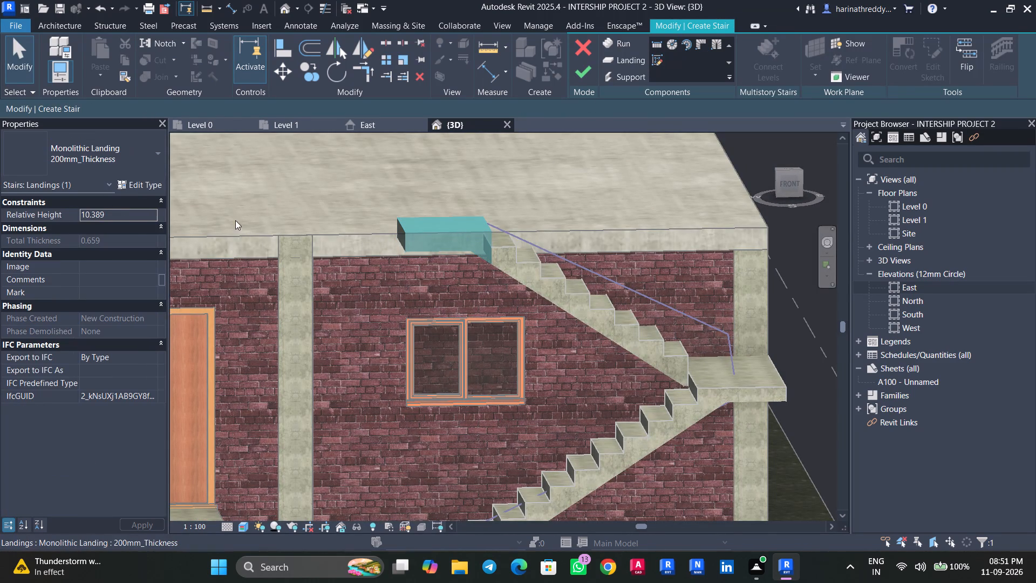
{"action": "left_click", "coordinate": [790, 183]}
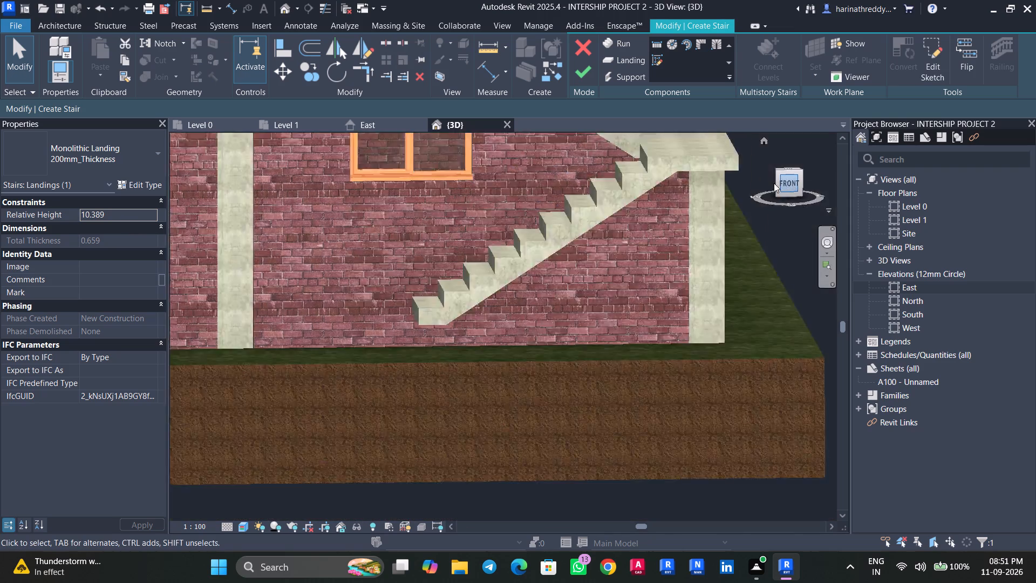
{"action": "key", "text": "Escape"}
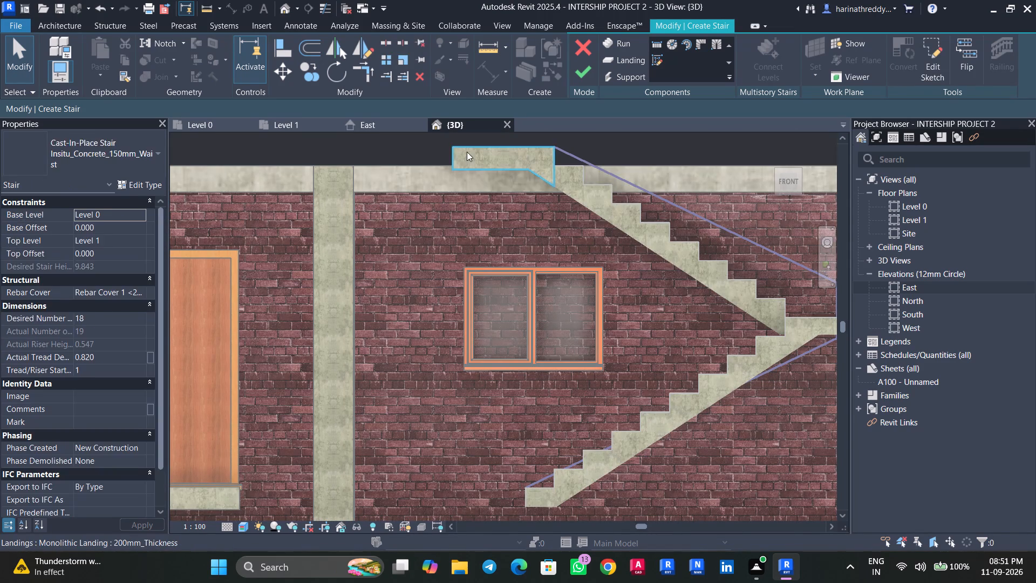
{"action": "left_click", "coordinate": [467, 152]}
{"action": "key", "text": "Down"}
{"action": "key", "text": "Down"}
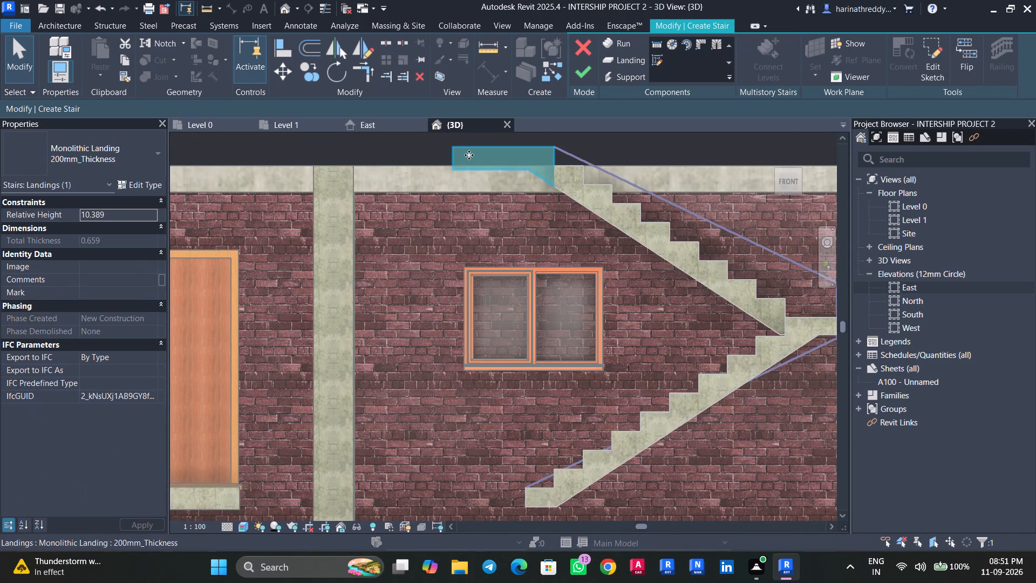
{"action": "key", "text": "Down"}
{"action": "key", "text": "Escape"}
Align the top face of the new landing with the top edge of the roof slab.
{"action": "left_click", "coordinate": [471, 156]}
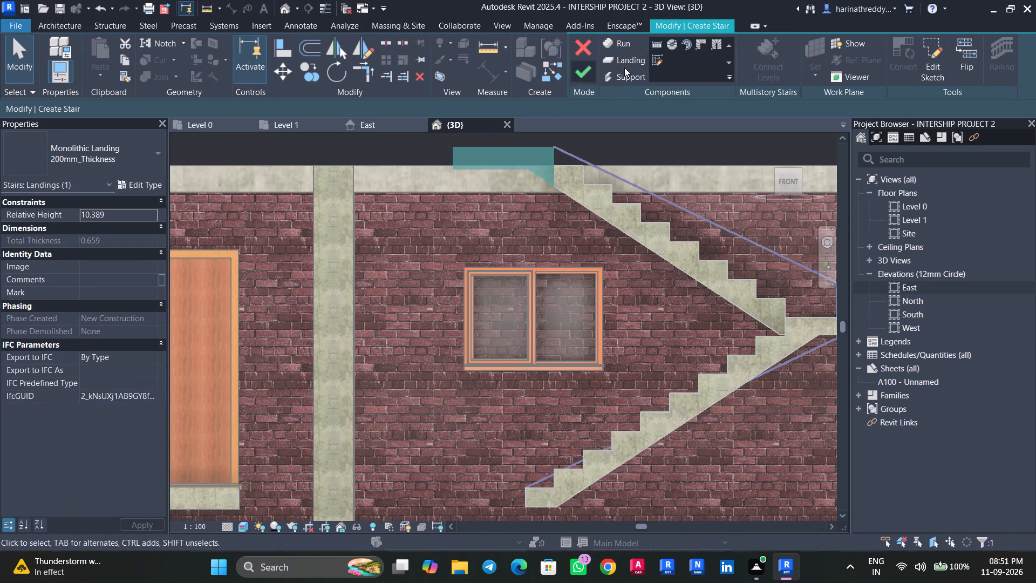
{"action": "type", "text": "AL"}
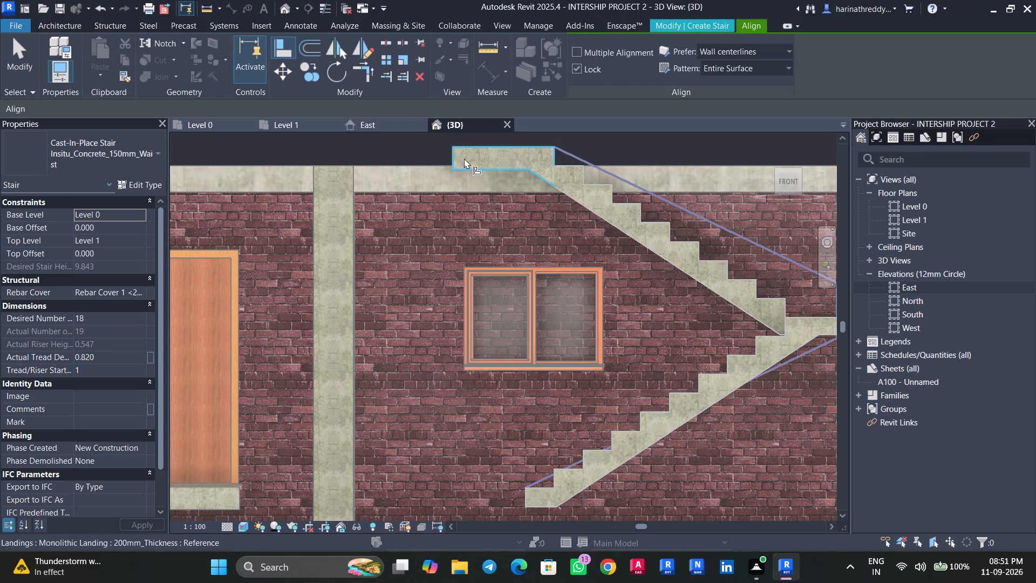
{"action": "scroll", "coordinate": [473, 143], "scroll_direction": "up", "scroll_amount": 1}
{"action": "scroll", "coordinate": [473, 143], "scroll_direction": "down", "scroll_amount": 1}
{"action": "scroll", "coordinate": [473, 143], "scroll_direction": "up", "scroll_amount": 5}
{"action": "left_click", "coordinate": [386, 178]}
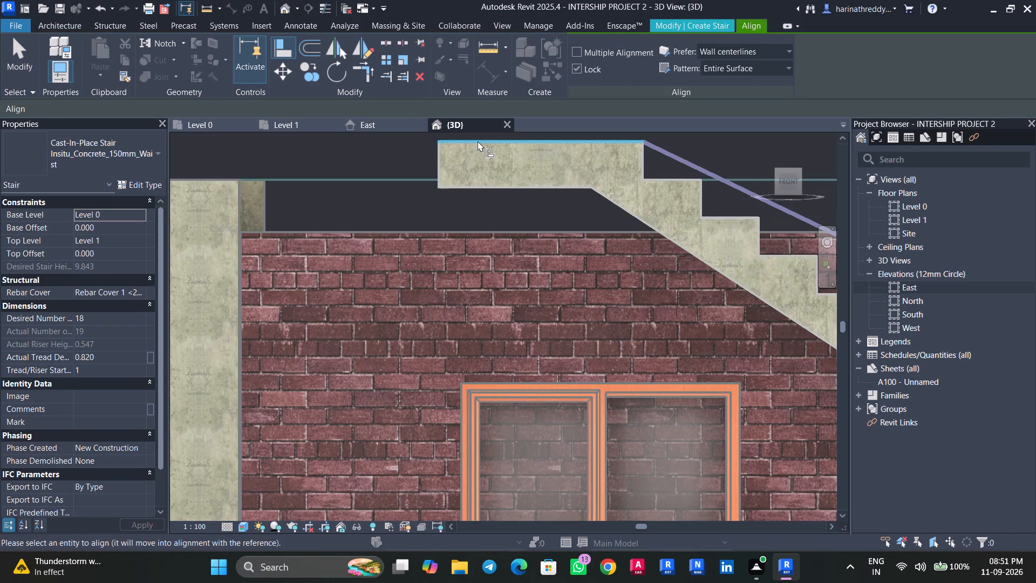
{"action": "left_click", "coordinate": [479, 139]}
{"action": "left_click", "coordinate": [831, 532]}
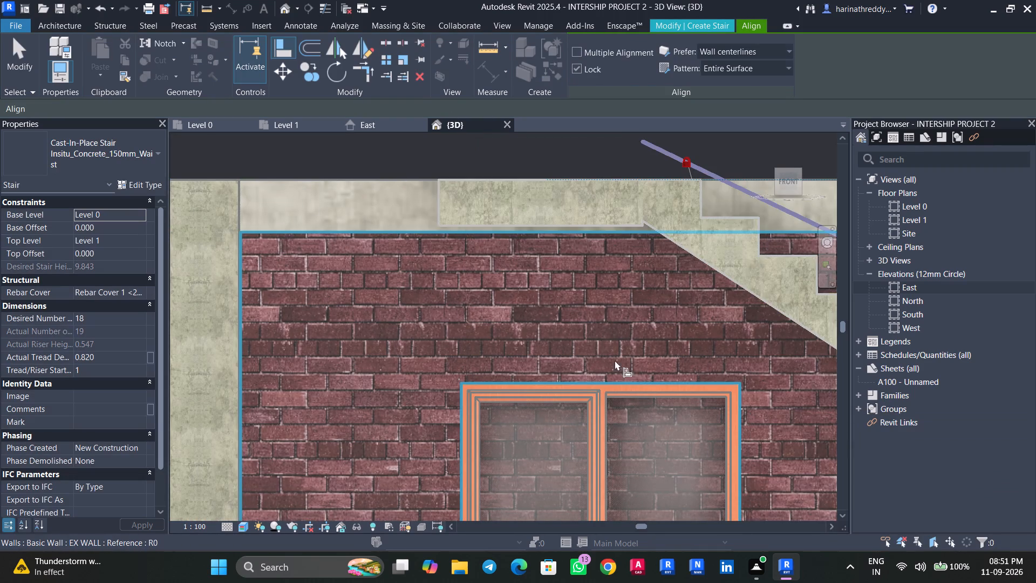
Leave the Align command and finish editing the exterior staircase.
{"action": "scroll", "coordinate": [608, 354], "scroll_direction": "down", "scroll_amount": 9}
{"action": "key", "text": "Escape"}
{"action": "key", "text": "Escape"}
{"action": "middle_click_drag", "start_coordinate": [578, 208], "coordinate": [629, 338], "text": "shift"}
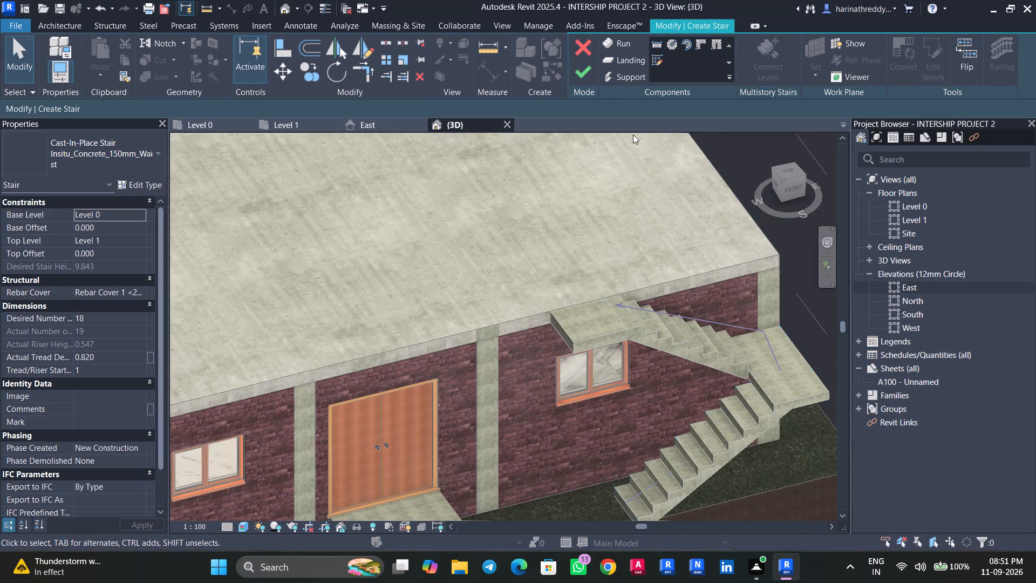
{"action": "left_click", "coordinate": [580, 73]}
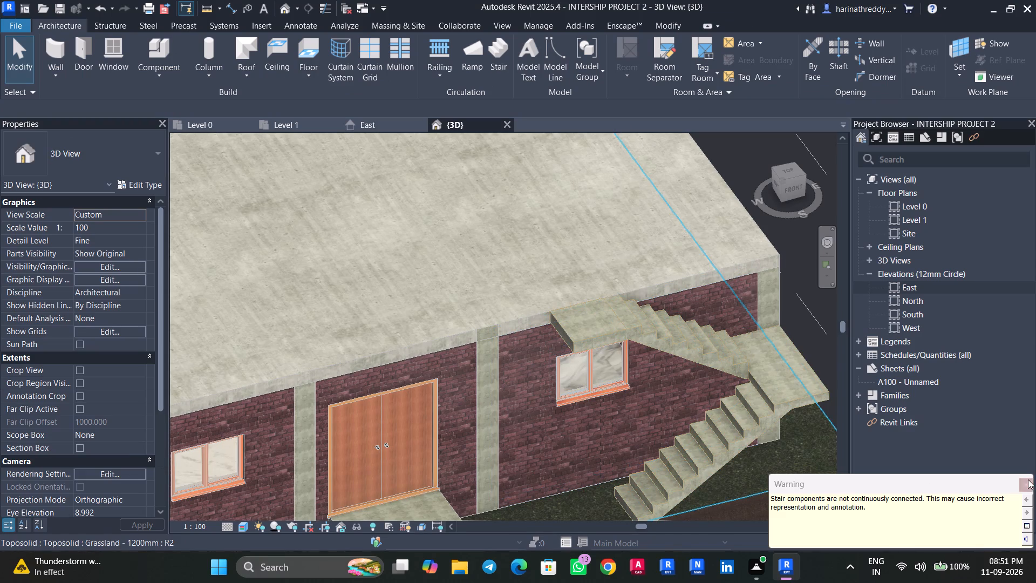
{"action": "left_click", "coordinate": [1028, 479]}
Examine the house front, entrance steps and surrounding toposolid in 3D.
{"action": "scroll", "coordinate": [646, 439], "scroll_direction": "down", "scroll_amount": 5}
{"action": "middle_click_drag", "start_coordinate": [739, 499], "coordinate": [783, 498], "text": "shift"}
{"action": "middle_click_drag", "start_coordinate": [778, 498], "coordinate": [761, 385]}
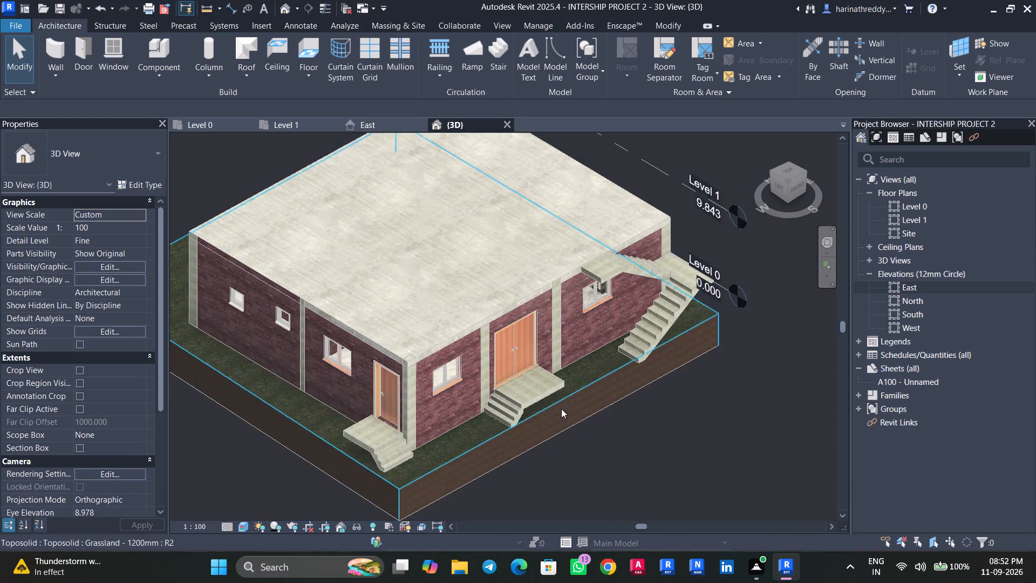
{"action": "scroll", "coordinate": [548, 408], "scroll_direction": "up", "scroll_amount": 5}
{"action": "middle_click_drag", "start_coordinate": [625, 457], "coordinate": [561, 383], "text": "shift"}
{"action": "left_click", "coordinate": [455, 354]}
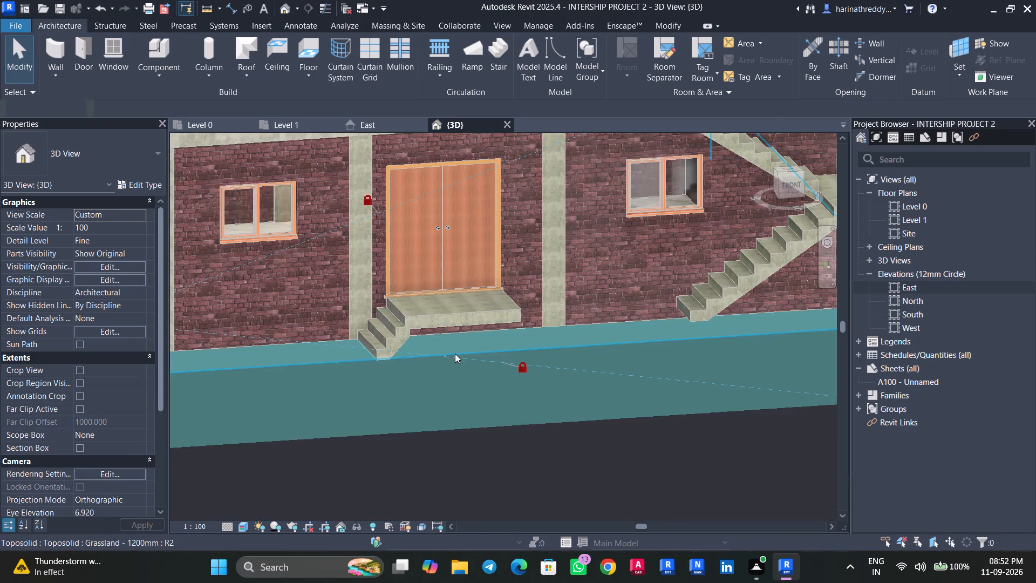
{"action": "key", "text": "Escape"}
{"action": "key", "text": "Escape"}
Examine the entrance steps and front property boundary on the Level 0 floor plan.
{"action": "left_click", "coordinate": [201, 124]}
{"action": "scroll", "coordinate": [531, 430], "scroll_direction": "down", "scroll_amount": 3}
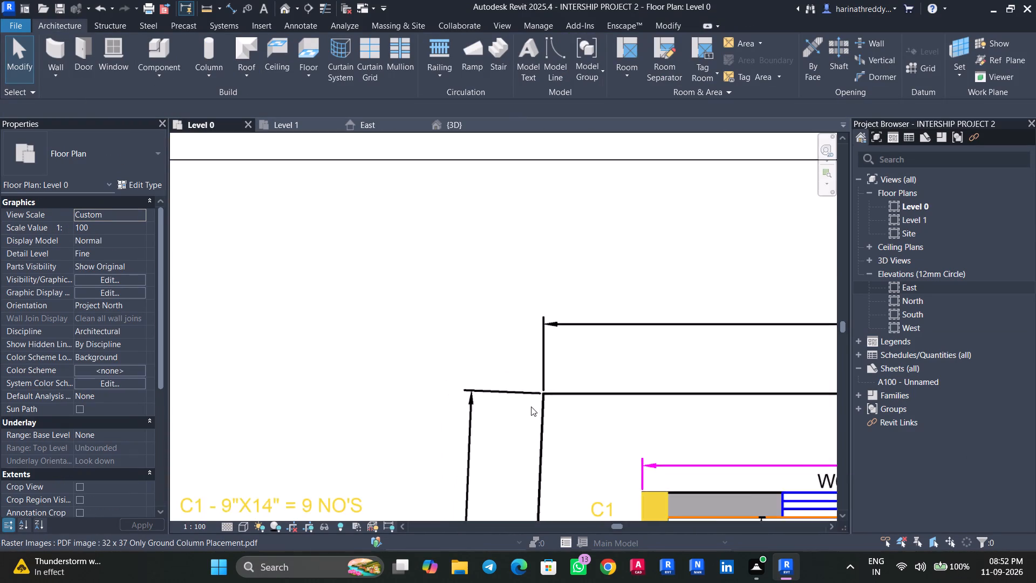
{"action": "scroll", "coordinate": [531, 406], "scroll_direction": "down", "scroll_amount": 8}
{"action": "scroll", "coordinate": [530, 404], "scroll_direction": "up", "scroll_amount": 1}
{"action": "scroll", "coordinate": [530, 404], "scroll_direction": "down", "scroll_amount": 8}
{"action": "middle_click_drag", "start_coordinate": [610, 443], "coordinate": [548, 220]}
{"action": "scroll", "coordinate": [528, 385], "scroll_direction": "up", "scroll_amount": 3}
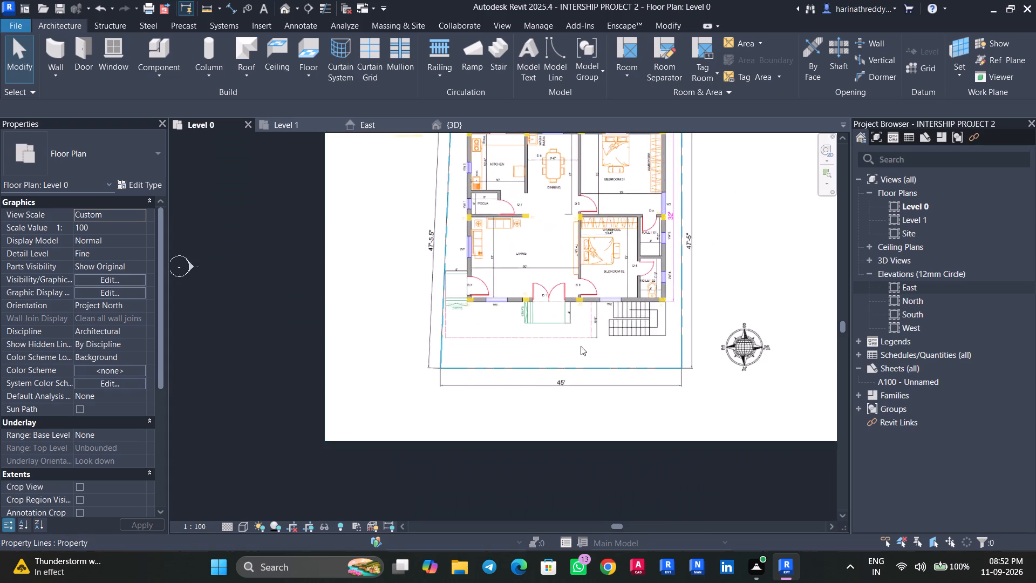
{"action": "scroll", "coordinate": [581, 346], "scroll_direction": "up", "scroll_amount": 7}
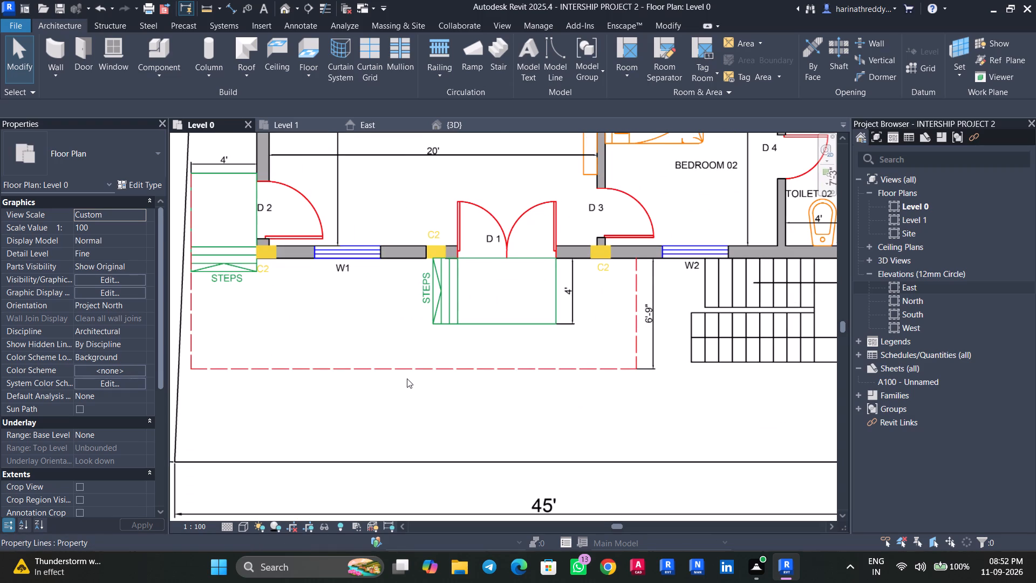
{"action": "left_click", "coordinate": [407, 374]}
{"action": "scroll", "coordinate": [403, 375], "scroll_direction": "down", "scroll_amount": 7}
{"action": "key", "text": "Escape"}
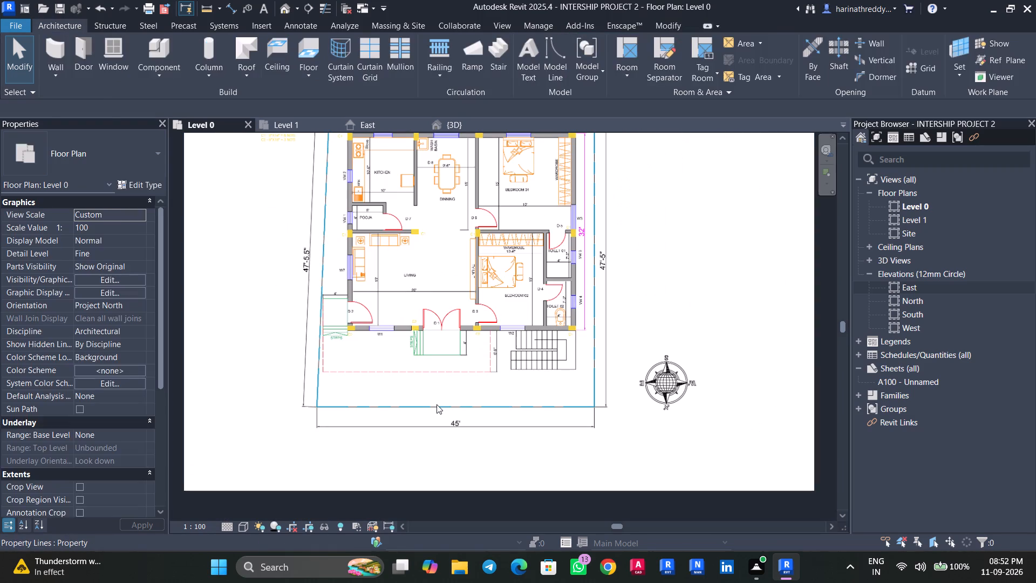
{"action": "left_click", "coordinate": [437, 404]}
{"action": "key", "text": "Escape"}
{"action": "key", "text": "Tab"}
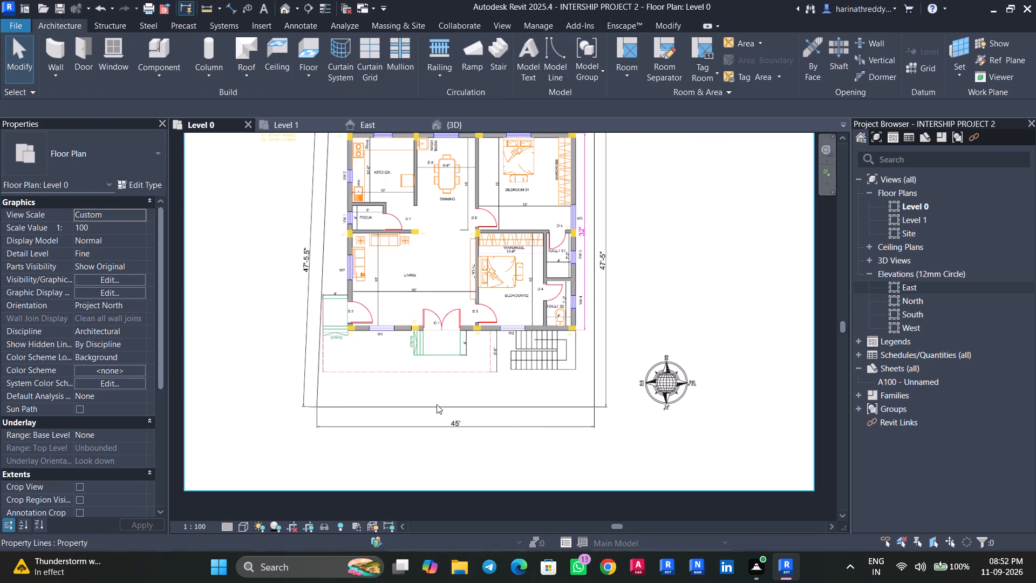
{"action": "key", "text": "Tab"}
{"action": "key", "text": "Tab"}
{"action": "left_click", "coordinate": [437, 404]}
{"action": "key", "text": "Escape"}
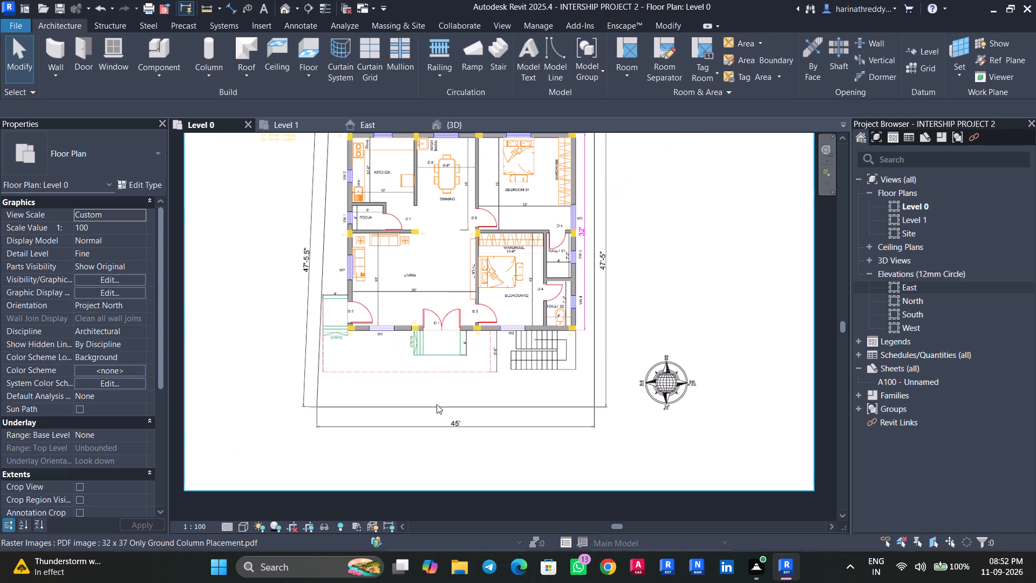
{"action": "key", "text": "Escape"}
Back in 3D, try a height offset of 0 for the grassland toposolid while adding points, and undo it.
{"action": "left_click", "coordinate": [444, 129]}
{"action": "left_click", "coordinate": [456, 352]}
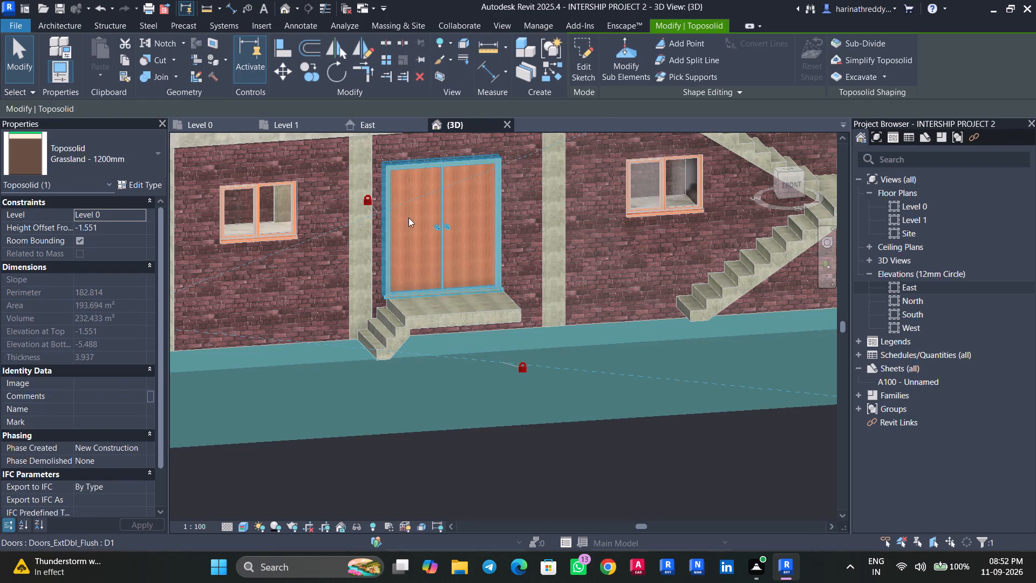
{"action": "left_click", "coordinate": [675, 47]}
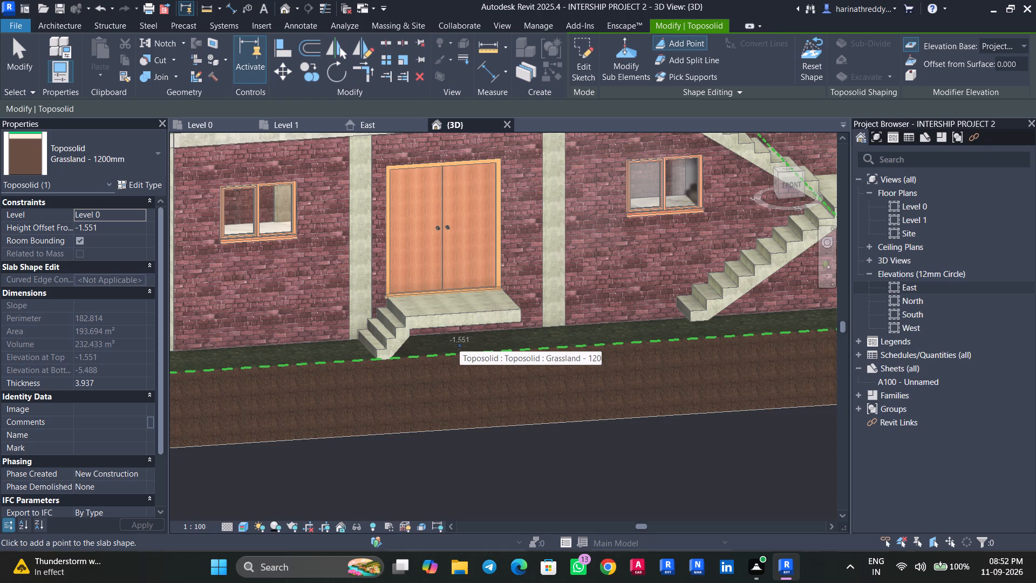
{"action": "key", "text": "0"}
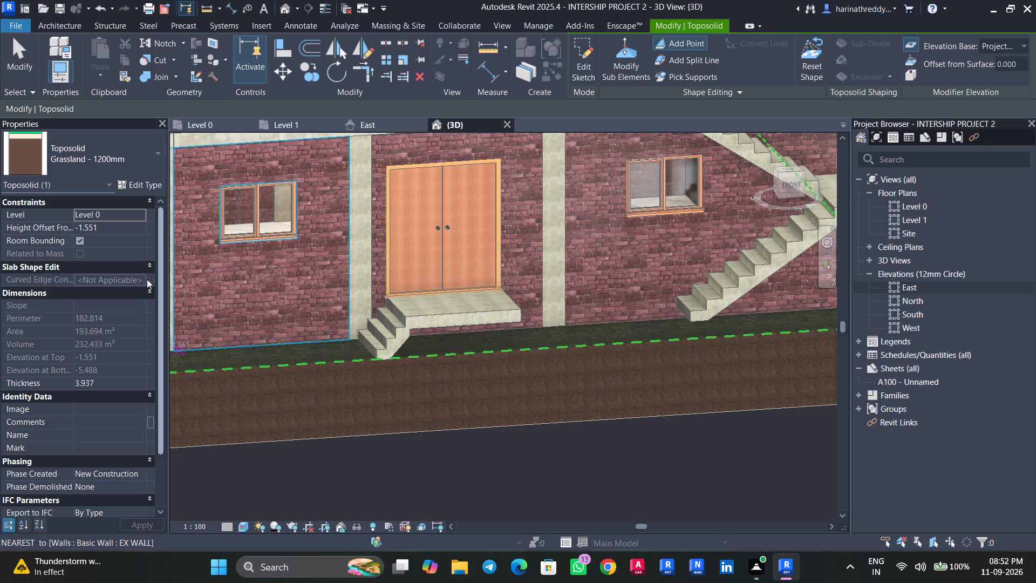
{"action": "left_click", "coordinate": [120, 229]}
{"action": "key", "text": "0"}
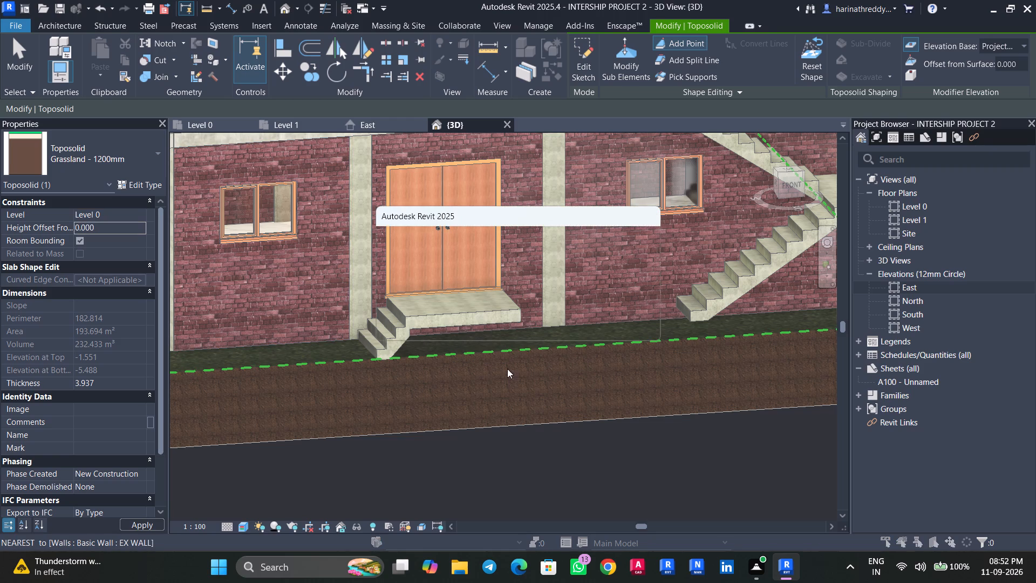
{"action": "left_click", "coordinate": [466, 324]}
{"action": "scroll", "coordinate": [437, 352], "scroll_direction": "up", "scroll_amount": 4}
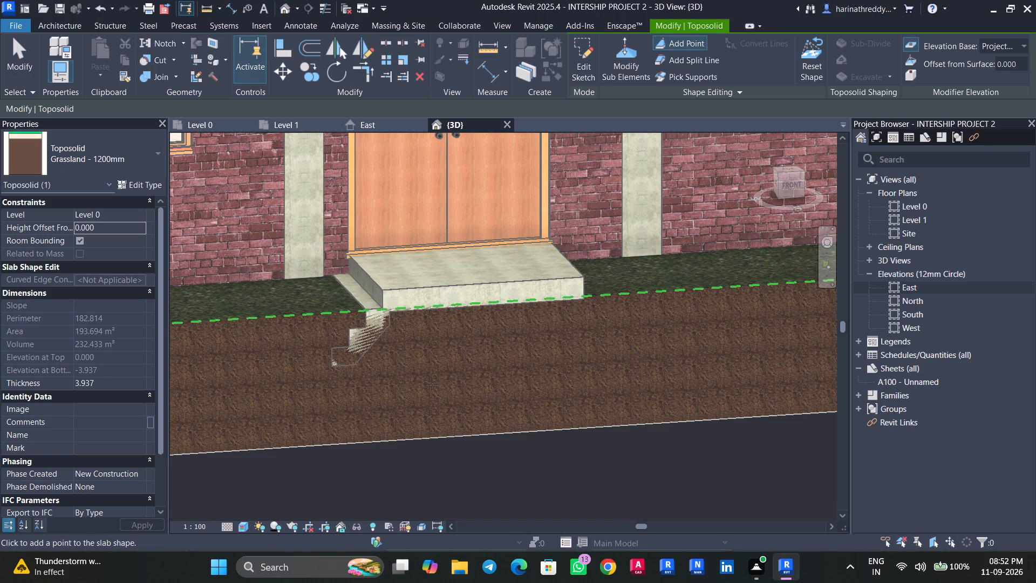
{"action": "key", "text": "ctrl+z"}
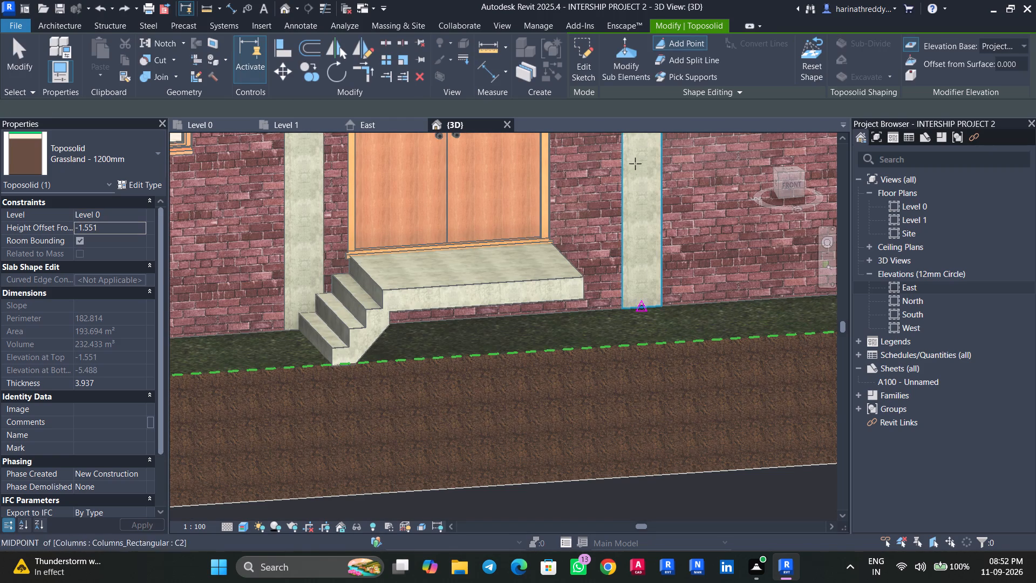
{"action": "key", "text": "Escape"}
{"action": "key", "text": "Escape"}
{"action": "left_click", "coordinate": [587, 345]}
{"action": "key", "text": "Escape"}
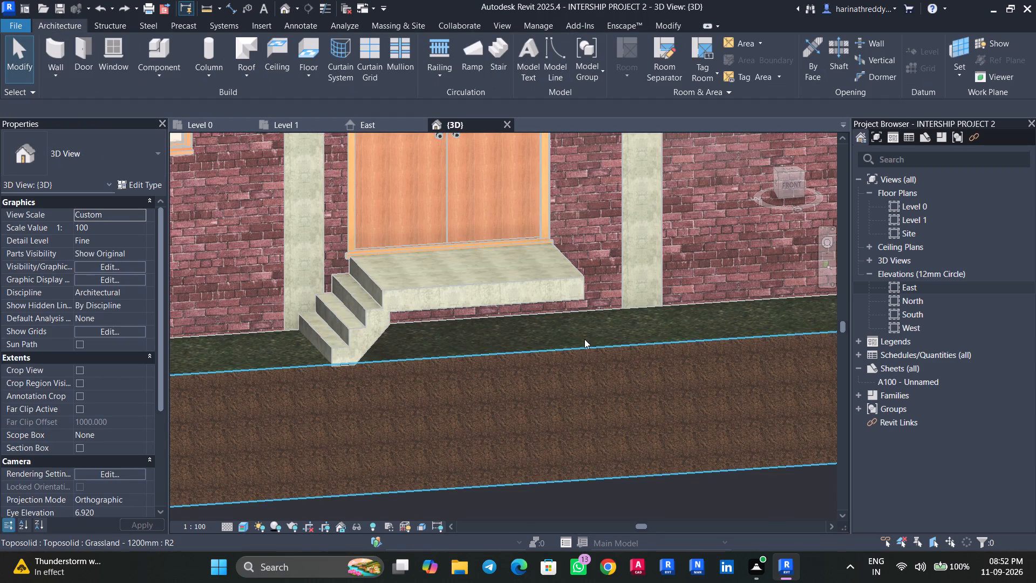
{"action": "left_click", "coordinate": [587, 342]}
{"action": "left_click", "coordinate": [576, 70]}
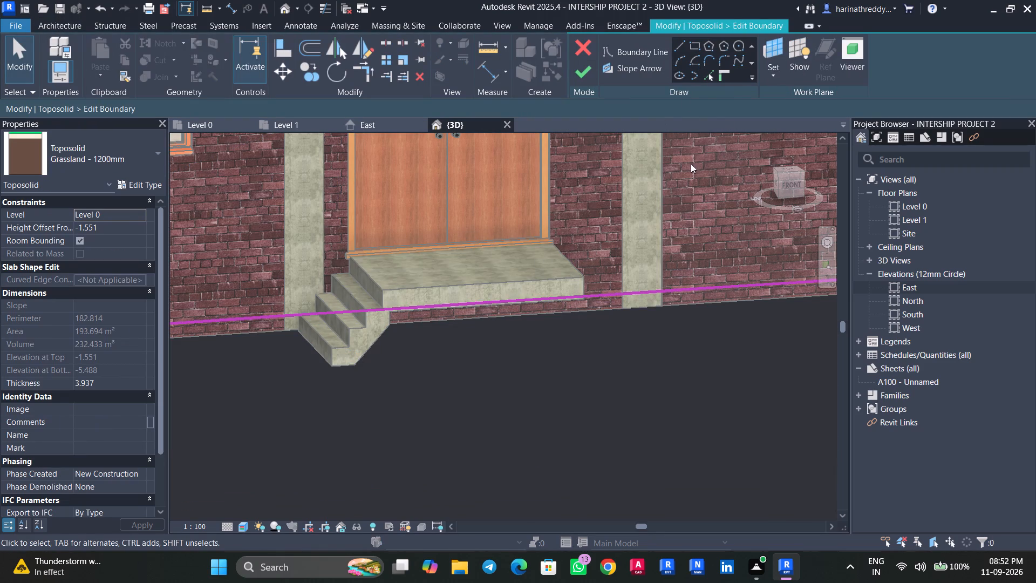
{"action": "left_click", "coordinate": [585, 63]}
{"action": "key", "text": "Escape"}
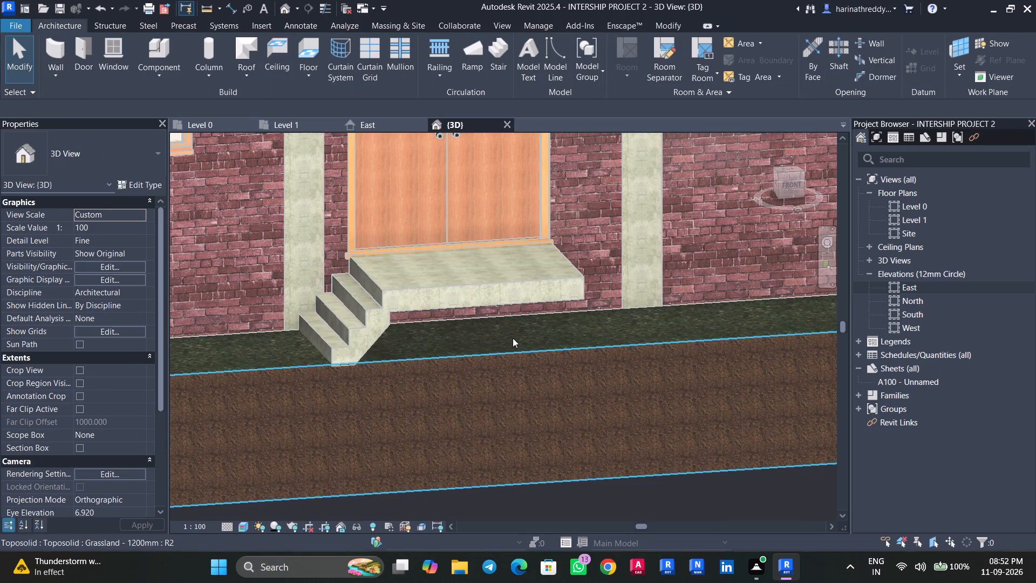
Add a shape point to the toposolid surface just in front of the main entrance landing.
{"action": "left_click", "coordinate": [503, 351]}
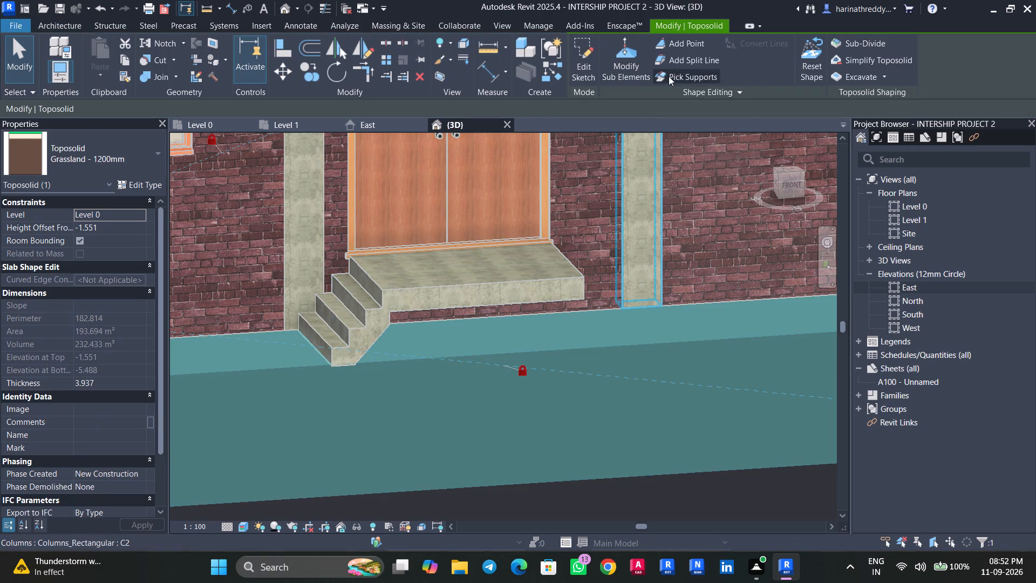
{"action": "left_click", "coordinate": [683, 46]}
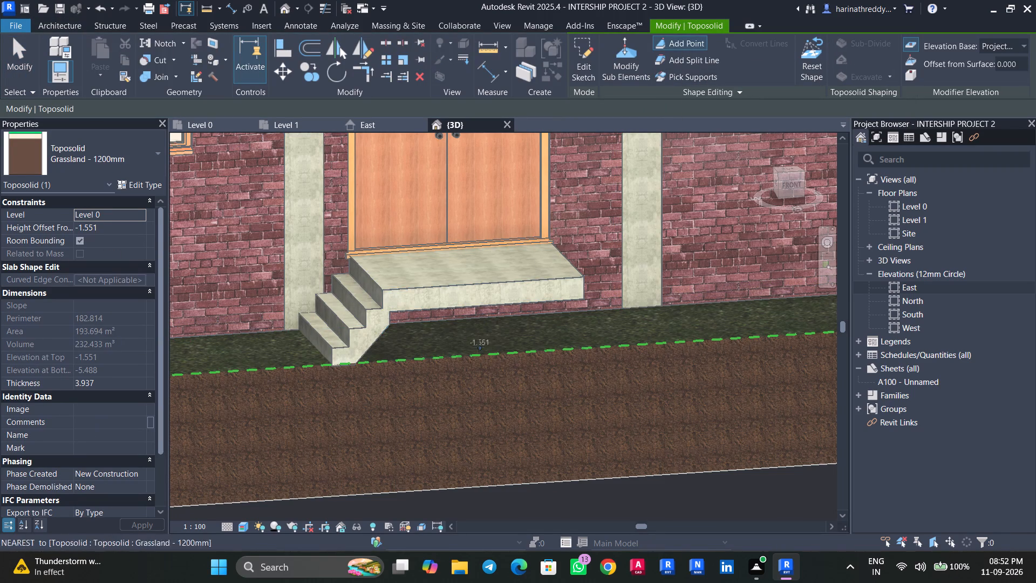
{"action": "left_click", "coordinate": [477, 337]}
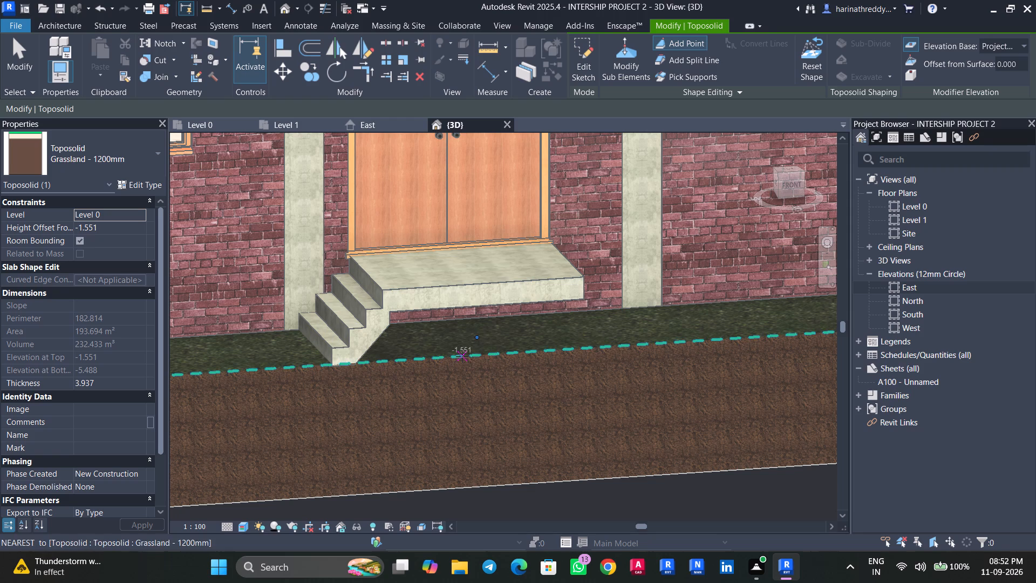
{"action": "key", "text": "Escape"}
{"action": "key", "text": "Escape"}
{"action": "key", "text": "Escape"}
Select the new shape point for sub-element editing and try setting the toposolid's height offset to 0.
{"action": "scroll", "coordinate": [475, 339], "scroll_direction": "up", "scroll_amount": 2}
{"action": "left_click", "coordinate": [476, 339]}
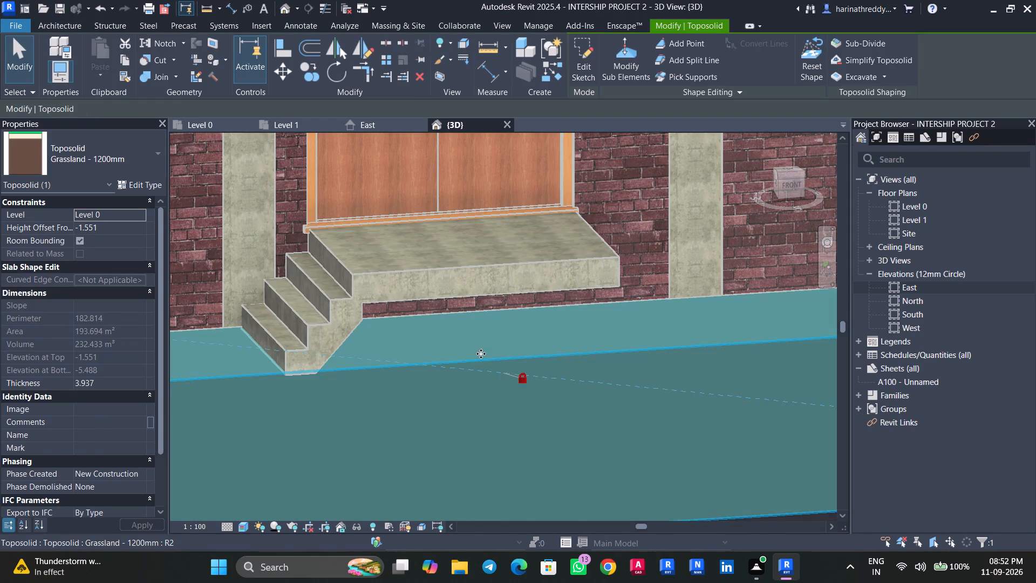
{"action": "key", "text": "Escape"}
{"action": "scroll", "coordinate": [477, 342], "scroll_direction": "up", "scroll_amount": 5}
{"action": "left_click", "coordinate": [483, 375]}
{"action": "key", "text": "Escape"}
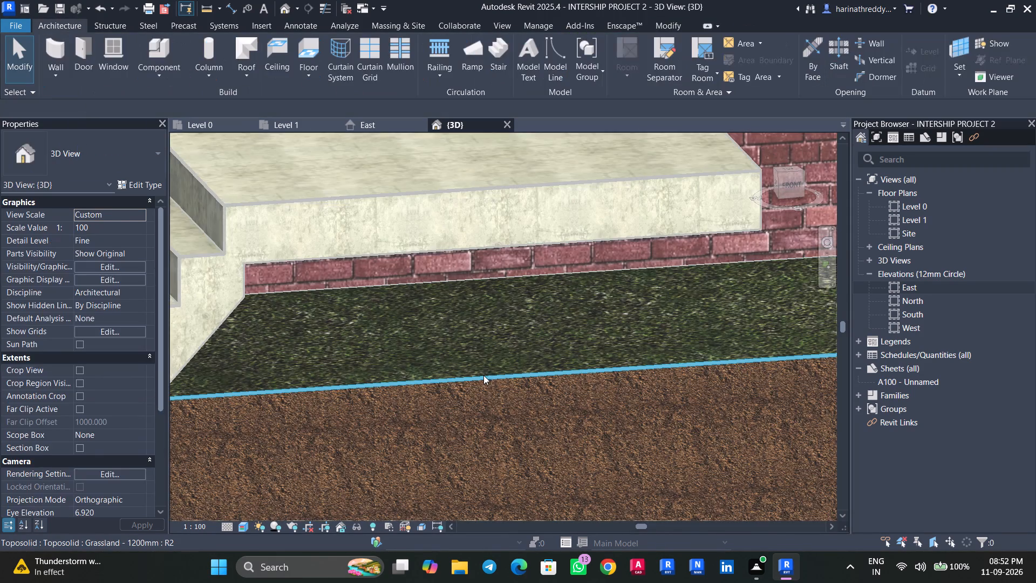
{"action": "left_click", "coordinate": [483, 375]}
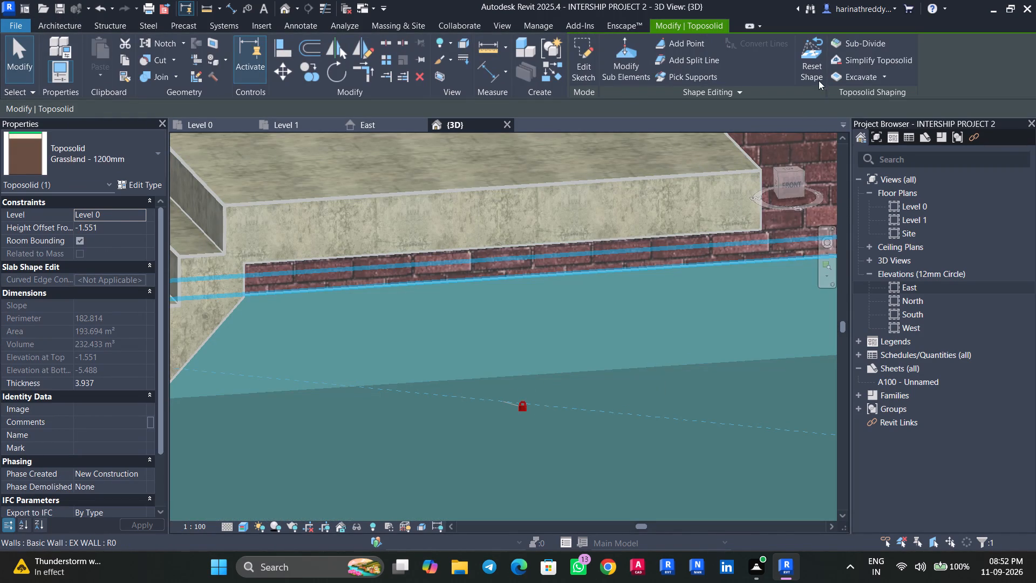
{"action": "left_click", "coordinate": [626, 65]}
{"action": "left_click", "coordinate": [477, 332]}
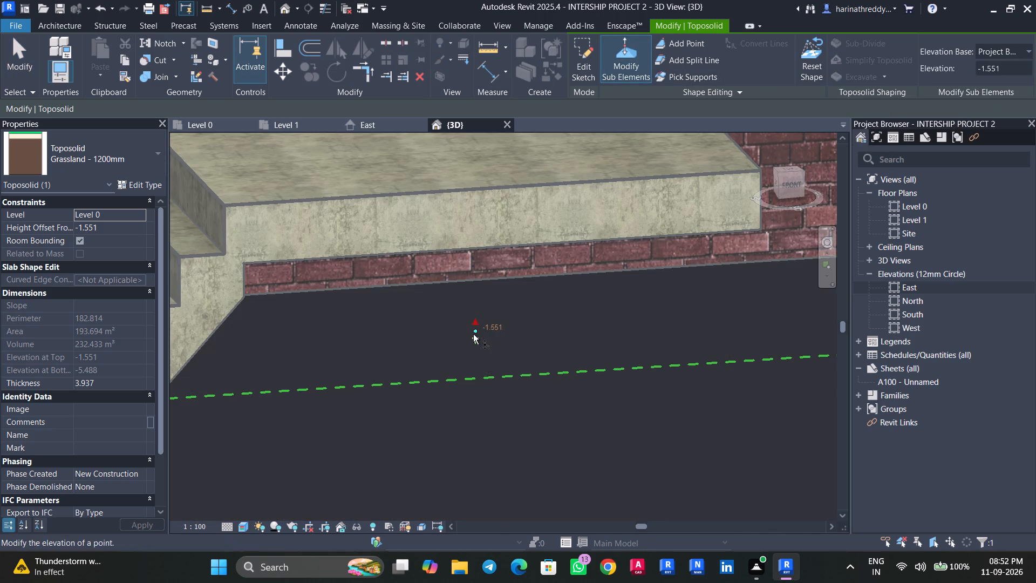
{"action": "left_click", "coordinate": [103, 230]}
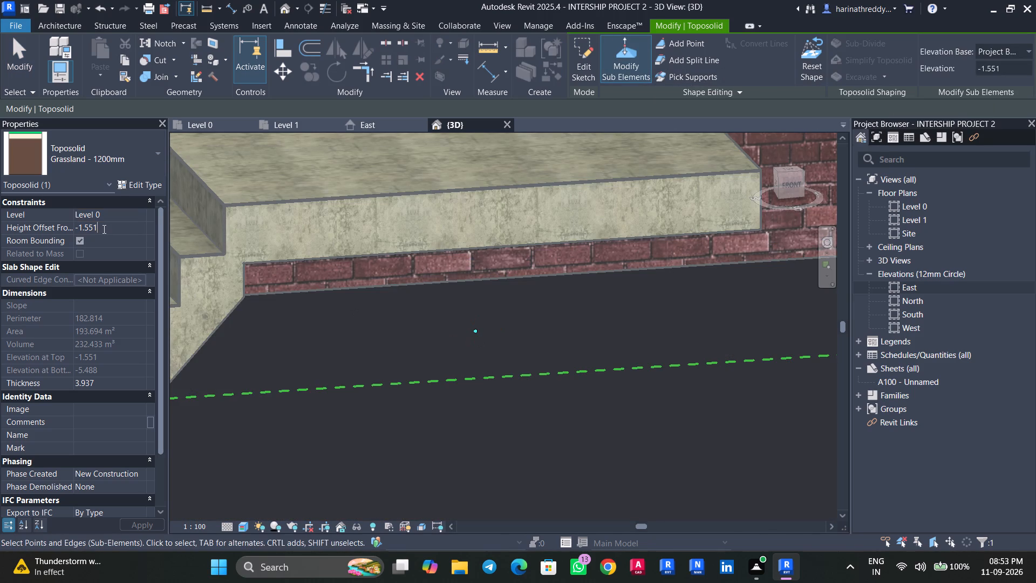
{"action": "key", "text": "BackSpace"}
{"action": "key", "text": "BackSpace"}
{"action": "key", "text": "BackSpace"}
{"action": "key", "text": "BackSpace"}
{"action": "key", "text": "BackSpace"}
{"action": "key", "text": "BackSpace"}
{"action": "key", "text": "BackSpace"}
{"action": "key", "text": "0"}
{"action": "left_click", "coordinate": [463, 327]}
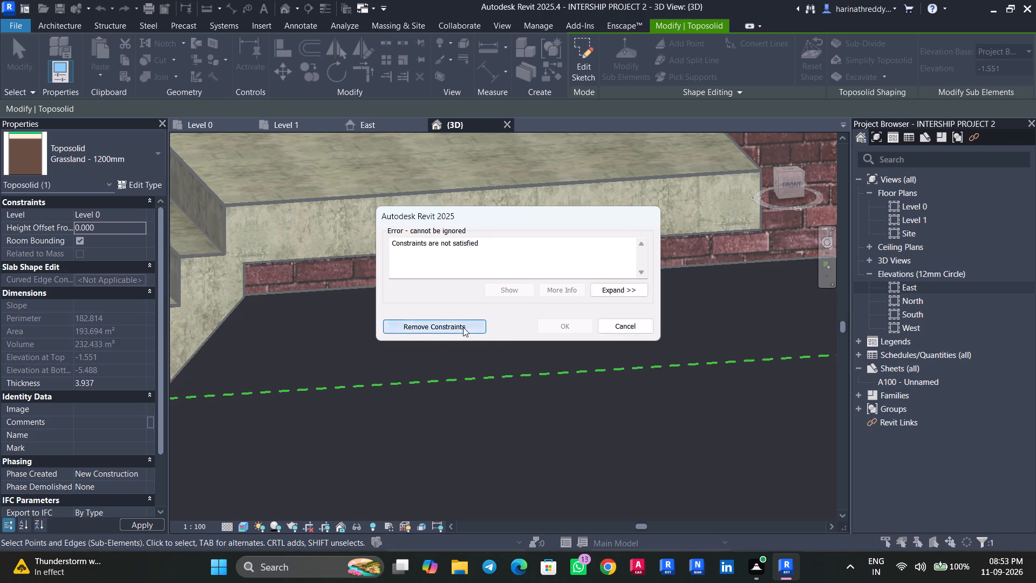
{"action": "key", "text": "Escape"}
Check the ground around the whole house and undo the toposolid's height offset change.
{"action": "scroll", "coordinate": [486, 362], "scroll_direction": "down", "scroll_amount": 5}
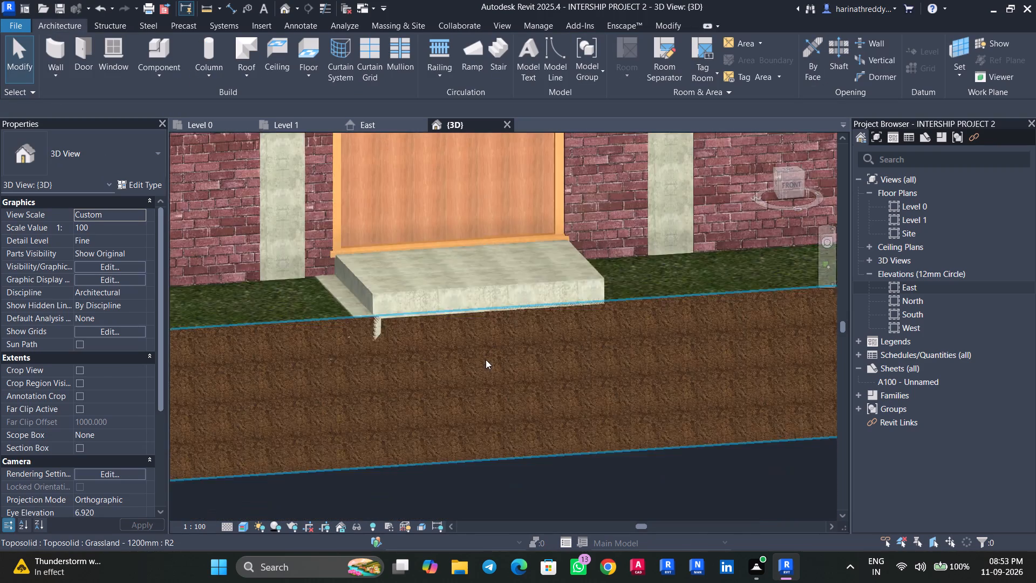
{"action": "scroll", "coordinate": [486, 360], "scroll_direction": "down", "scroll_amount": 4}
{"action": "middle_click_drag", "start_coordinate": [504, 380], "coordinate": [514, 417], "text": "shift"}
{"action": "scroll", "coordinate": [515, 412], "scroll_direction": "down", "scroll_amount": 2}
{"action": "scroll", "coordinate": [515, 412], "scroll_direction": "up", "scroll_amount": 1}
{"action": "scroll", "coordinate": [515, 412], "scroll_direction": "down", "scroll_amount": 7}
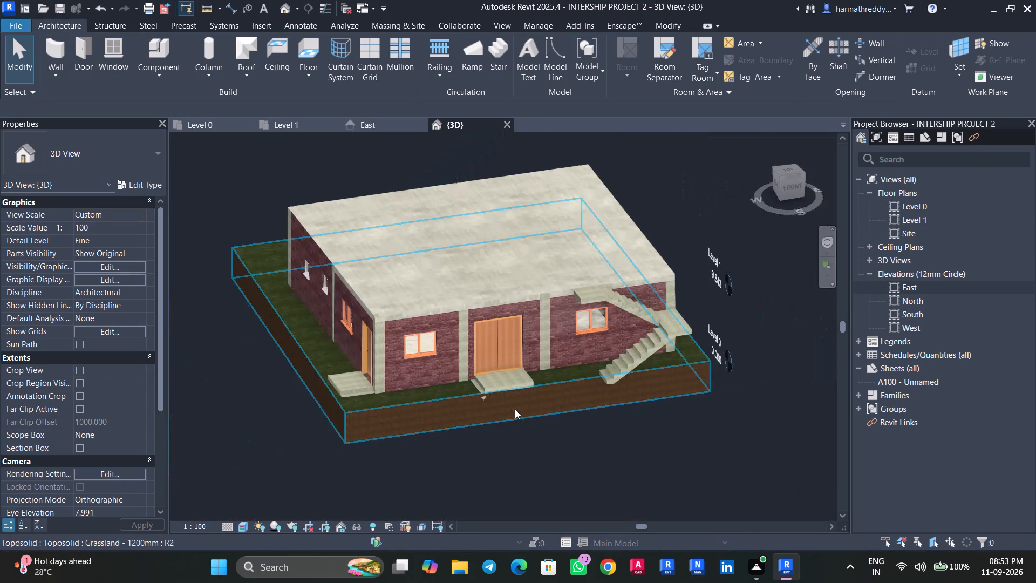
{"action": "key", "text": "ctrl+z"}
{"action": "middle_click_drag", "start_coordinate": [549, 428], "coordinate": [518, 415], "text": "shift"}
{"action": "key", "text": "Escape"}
Add another toposolid shape point, snapping to the bottom front edge of the main entrance landing.
{"action": "left_click", "coordinate": [520, 396]}
{"action": "scroll", "coordinate": [522, 398], "scroll_direction": "up", "scroll_amount": 1}
{"action": "scroll", "coordinate": [522, 398], "scroll_direction": "down", "scroll_amount": 1}
{"action": "scroll", "coordinate": [522, 398], "scroll_direction": "up", "scroll_amount": 5}
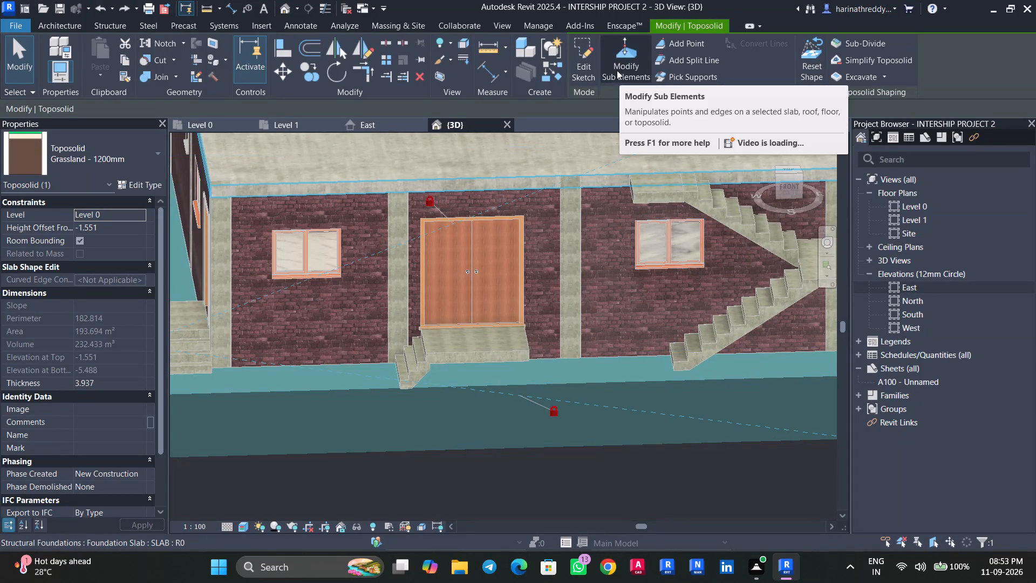
{"action": "left_click", "coordinate": [679, 43]}
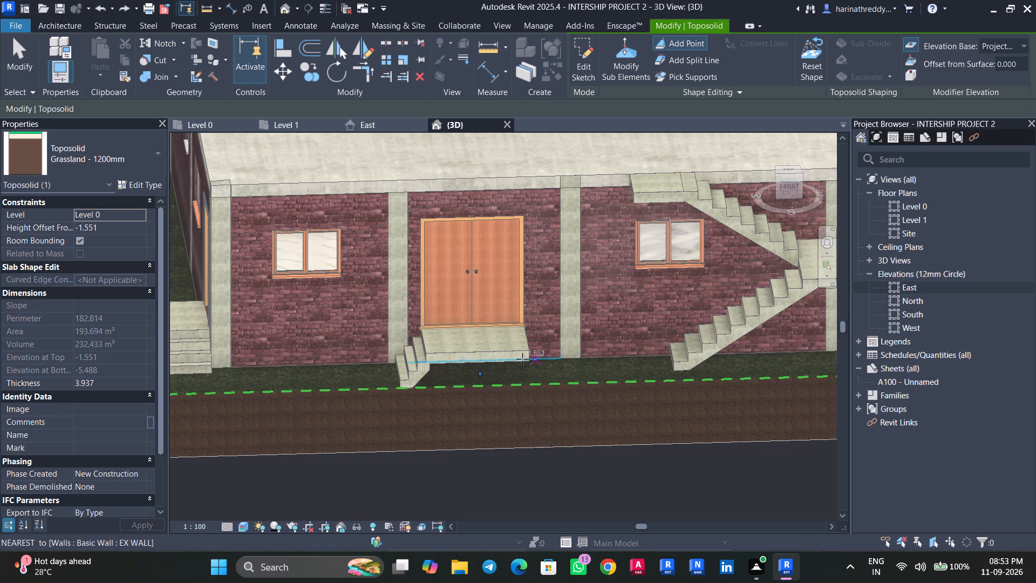
{"action": "scroll", "coordinate": [479, 374], "scroll_direction": "up", "scroll_amount": 4}
{"action": "scroll", "coordinate": [479, 373], "scroll_direction": "down", "scroll_amount": 1}
{"action": "scroll", "coordinate": [479, 373], "scroll_direction": "up", "scroll_amount": 4}
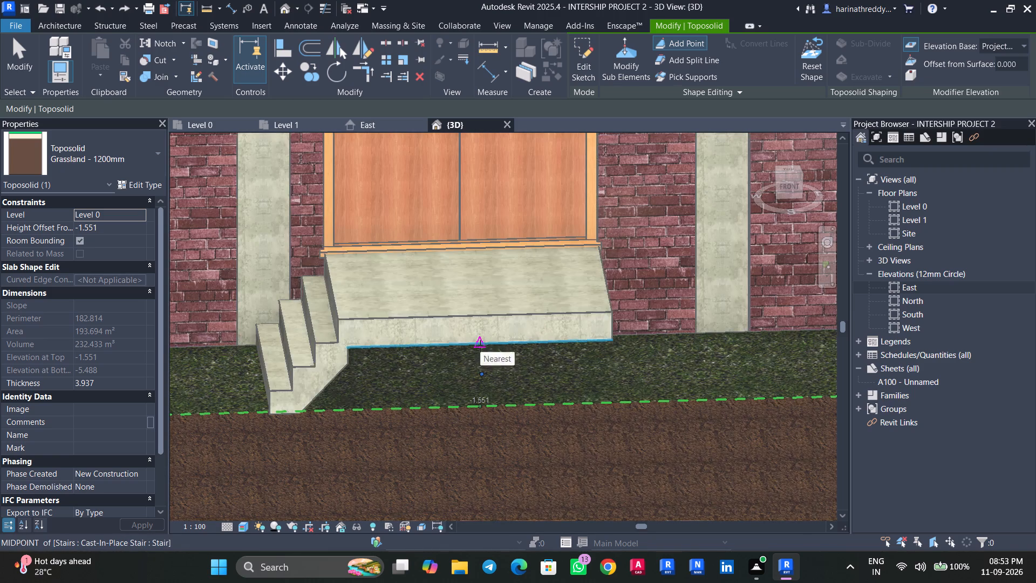
{"action": "left_click", "coordinate": [480, 346]}
{"action": "key", "text": "Escape"}
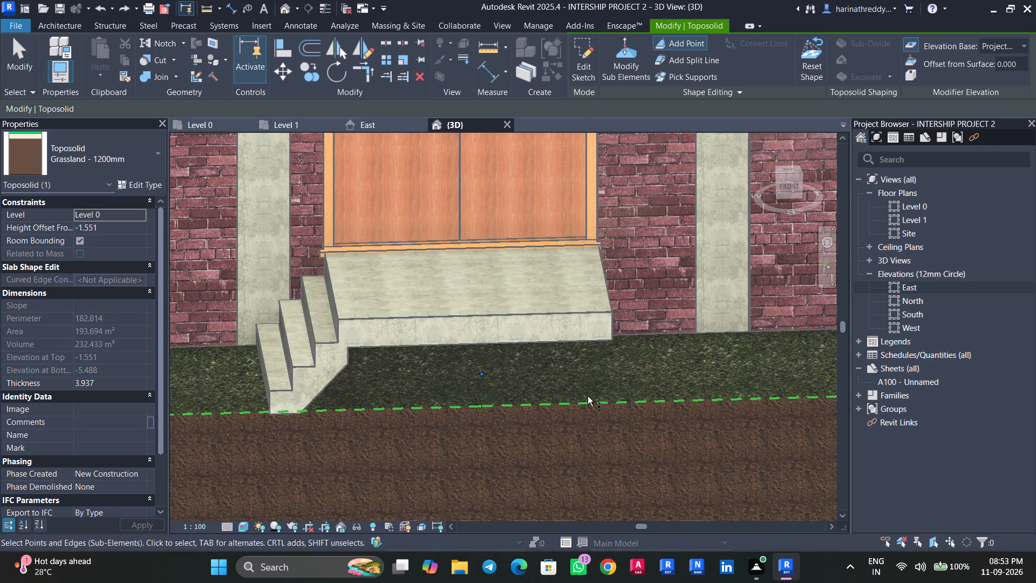
Examine the toposolid's surface around the main entrance landing, the front wall and the other sides of the house.
{"action": "key", "text": "Escape"}
{"action": "middle_click_drag", "start_coordinate": [500, 421], "coordinate": [501, 327], "text": "shift"}
{"action": "left_click", "coordinate": [496, 367]}
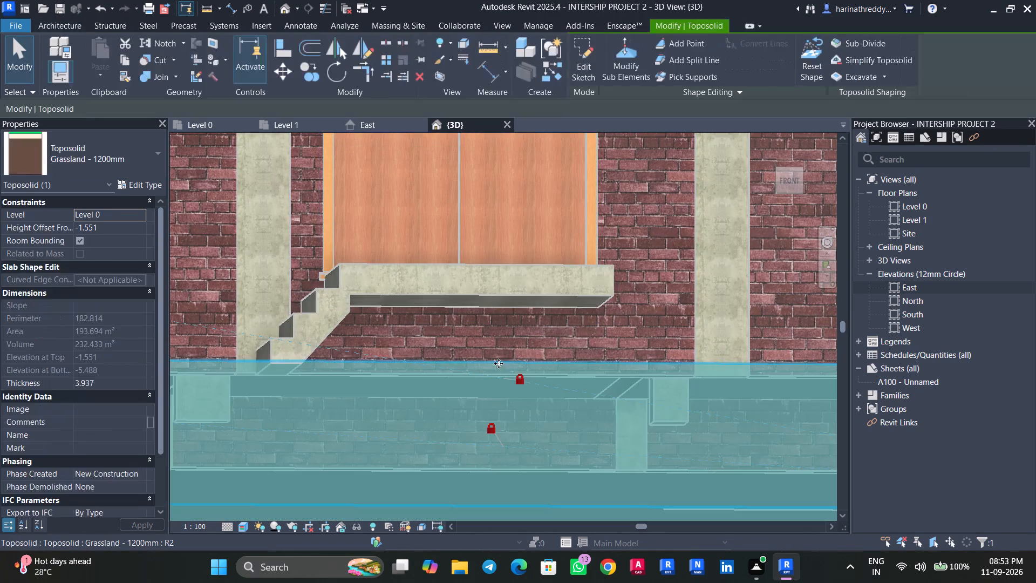
{"action": "key", "text": "Escape"}
{"action": "scroll", "coordinate": [502, 409], "scroll_direction": "down", "scroll_amount": 2}
{"action": "scroll", "coordinate": [502, 409], "scroll_direction": "up", "scroll_amount": 1}
{"action": "scroll", "coordinate": [502, 409], "scroll_direction": "down", "scroll_amount": 4}
{"action": "scroll", "coordinate": [503, 408], "scroll_direction": "up", "scroll_amount": 1}
{"action": "middle_click_drag", "start_coordinate": [502, 423], "coordinate": [561, 510], "text": "shift"}
{"action": "middle_click_drag", "start_coordinate": [650, 494], "coordinate": [576, 393]}
{"action": "scroll", "coordinate": [576, 394], "scroll_direction": "down", "scroll_amount": 2}
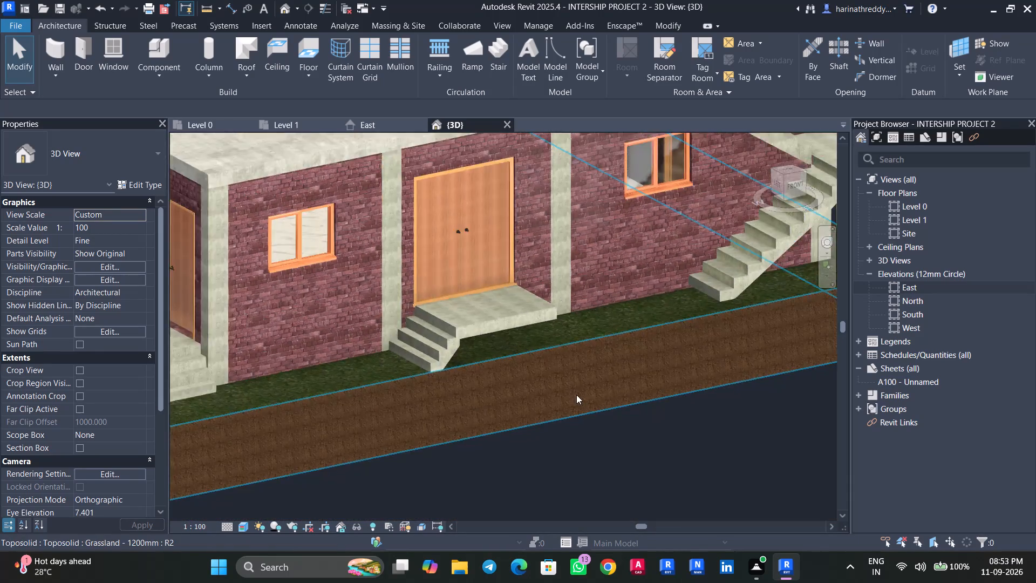
{"action": "scroll", "coordinate": [576, 395], "scroll_direction": "down", "scroll_amount": 4}
{"action": "middle_click_drag", "start_coordinate": [648, 437], "coordinate": [764, 510], "text": "shift"}
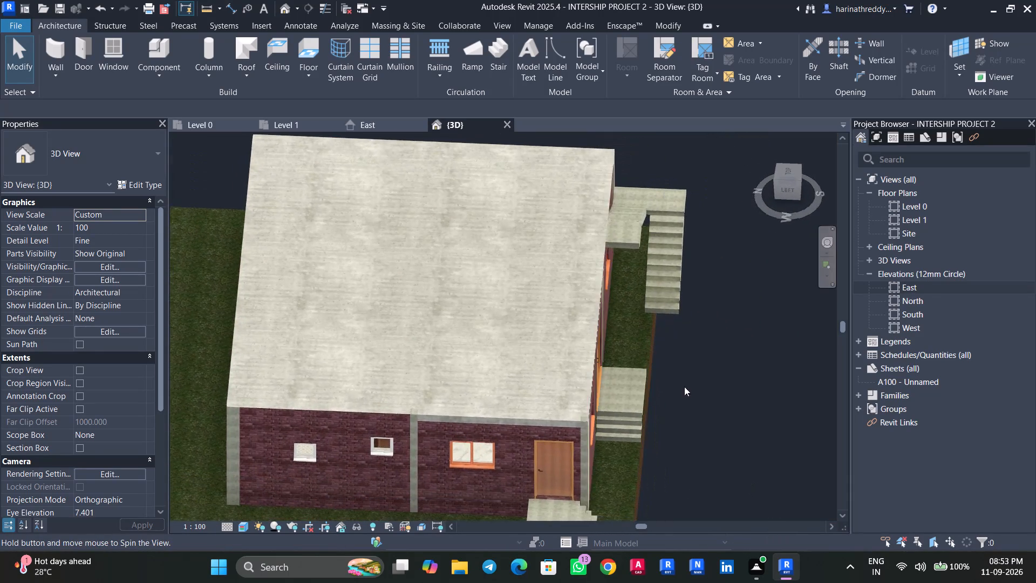
{"action": "left_click", "coordinate": [652, 357]}
{"action": "middle_click_drag", "start_coordinate": [718, 369], "coordinate": [533, 250], "text": "shift"}
{"action": "scroll", "coordinate": [486, 433], "scroll_direction": "up", "scroll_amount": 1}
{"action": "scroll", "coordinate": [485, 432], "scroll_direction": "down", "scroll_amount": 1}
{"action": "scroll", "coordinate": [485, 432], "scroll_direction": "up", "scroll_amount": 6}
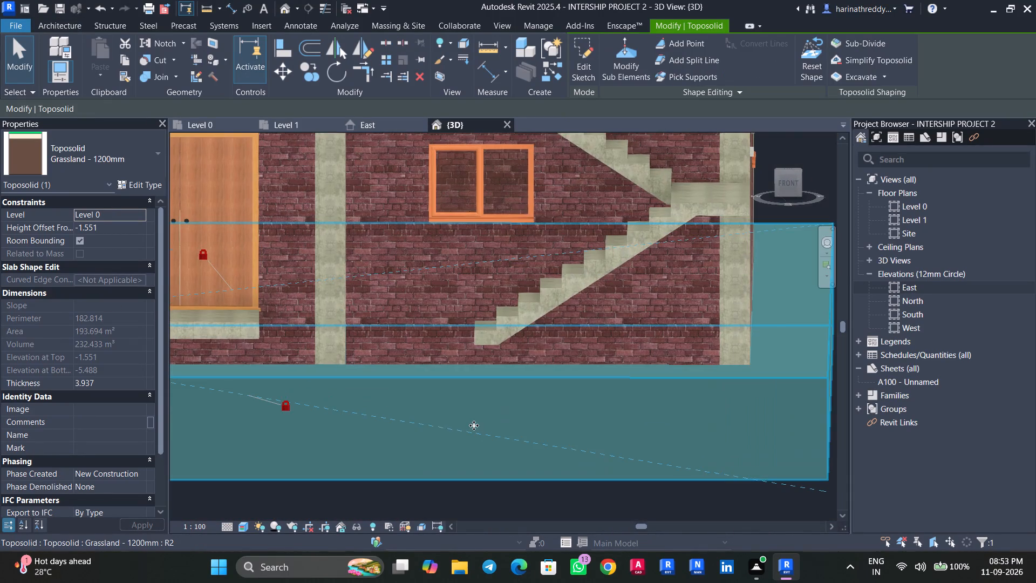
{"action": "middle_click_drag", "start_coordinate": [437, 424], "coordinate": [446, 466], "text": "shift"}
{"action": "middle_click_drag", "start_coordinate": [454, 470], "coordinate": [525, 463], "text": "shift"}
{"action": "key", "text": "Escape"}
{"action": "left_click", "coordinate": [760, 434]}
{"action": "scroll", "coordinate": [676, 417], "scroll_direction": "down", "scroll_amount": 1}
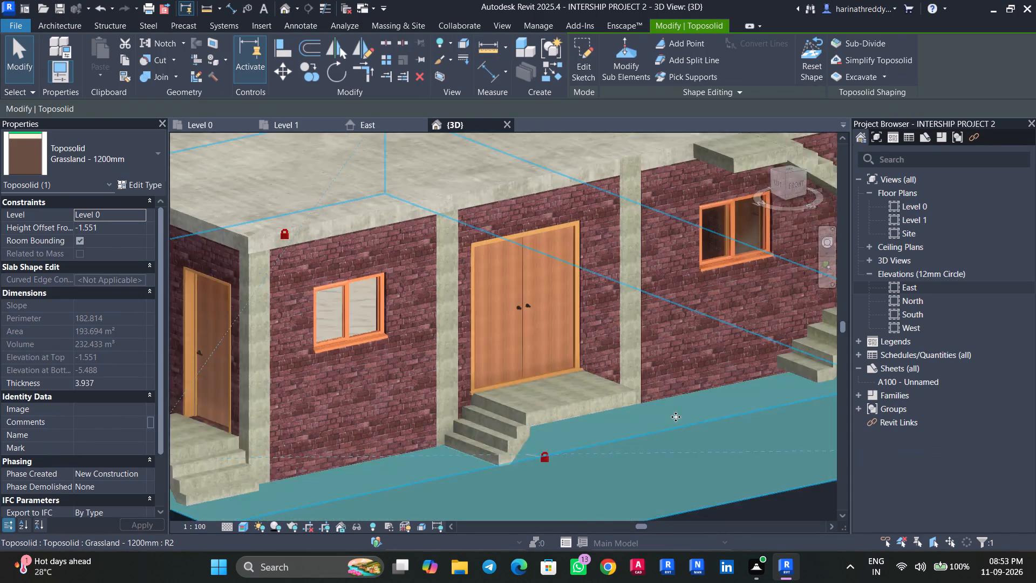
{"action": "scroll", "coordinate": [676, 417], "scroll_direction": "down", "scroll_amount": 4}
{"action": "middle_click_drag", "start_coordinate": [730, 432], "coordinate": [542, 475], "text": "shift"}
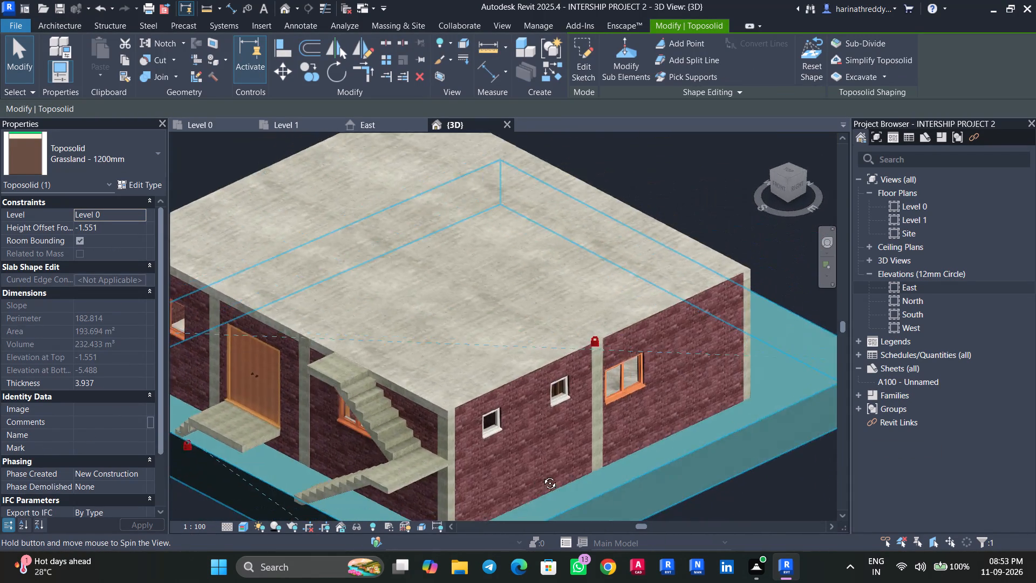
{"action": "middle_click_drag", "start_coordinate": [542, 475], "coordinate": [668, 419], "text": "shift"}
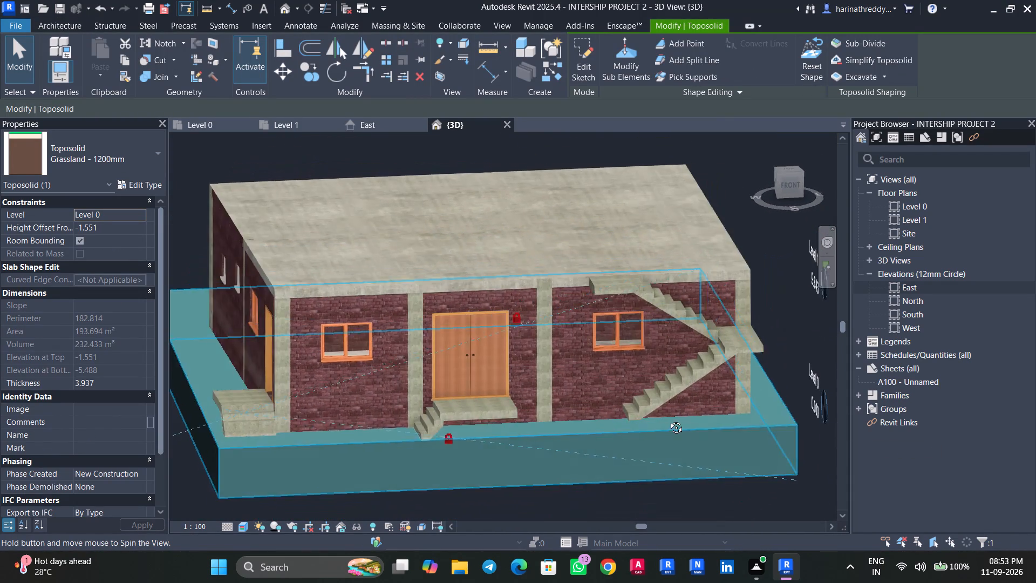
{"action": "middle_click_drag", "start_coordinate": [668, 419], "coordinate": [654, 411], "text": "shift"}
{"action": "scroll", "coordinate": [623, 313], "scroll_direction": "up", "scroll_amount": 1}
{"action": "scroll", "coordinate": [623, 311], "scroll_direction": "down", "scroll_amount": 1}
{"action": "scroll", "coordinate": [623, 311], "scroll_direction": "up", "scroll_amount": 1}
{"action": "scroll", "coordinate": [623, 311], "scroll_direction": "down", "scroll_amount": 1}
{"action": "scroll", "coordinate": [623, 310], "scroll_direction": "up", "scroll_amount": 3}
{"action": "scroll", "coordinate": [615, 290], "scroll_direction": "down", "scroll_amount": 1}
{"action": "scroll", "coordinate": [615, 290], "scroll_direction": "up", "scroll_amount": 1}
{"action": "scroll", "coordinate": [615, 290], "scroll_direction": "down", "scroll_amount": 1}
{"action": "scroll", "coordinate": [614, 290], "scroll_direction": "up", "scroll_amount": 2}
{"action": "key", "text": "Escape"}
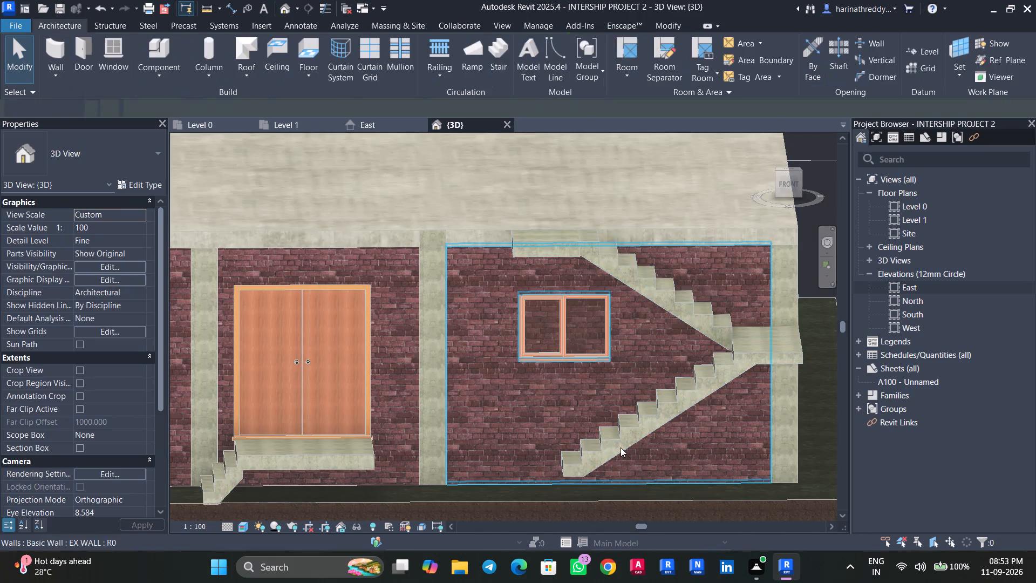
Examine how the lower flight of the exterior two-flight staircase meets the ground, including from straight in front.
{"action": "left_click", "coordinate": [620, 447]}
{"action": "middle_click_drag", "start_coordinate": [625, 439], "coordinate": [690, 472], "text": "shift"}
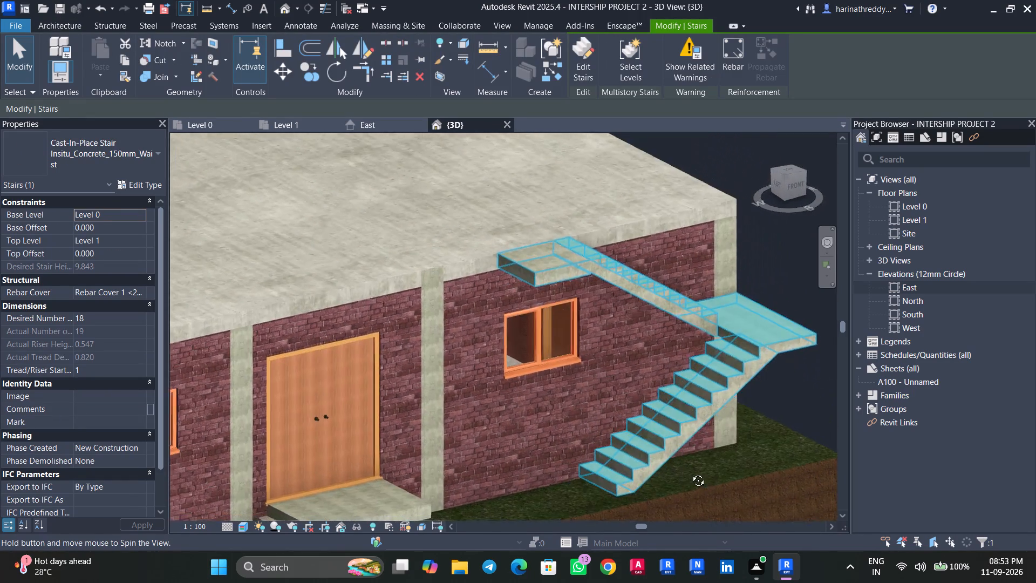
{"action": "middle_click_drag", "start_coordinate": [690, 472], "coordinate": [578, 462], "text": "shift"}
{"action": "key", "text": "Escape"}
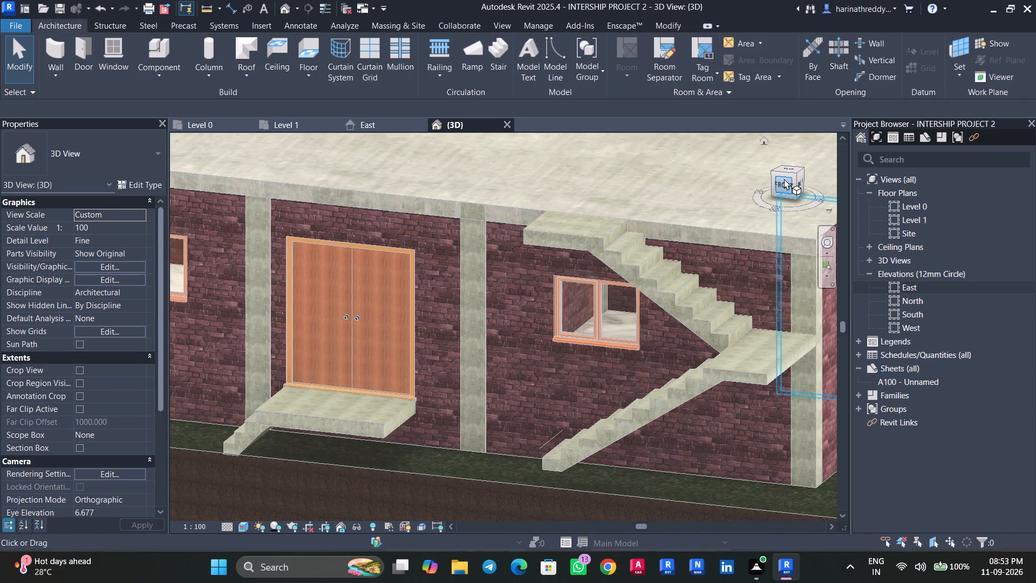
{"action": "left_click", "coordinate": [785, 182]}
{"action": "scroll", "coordinate": [548, 337], "scroll_direction": "up", "scroll_amount": 2}
{"action": "scroll", "coordinate": [561, 333], "scroll_direction": "down", "scroll_amount": 1}
{"action": "scroll", "coordinate": [562, 333], "scroll_direction": "up", "scroll_amount": 2}
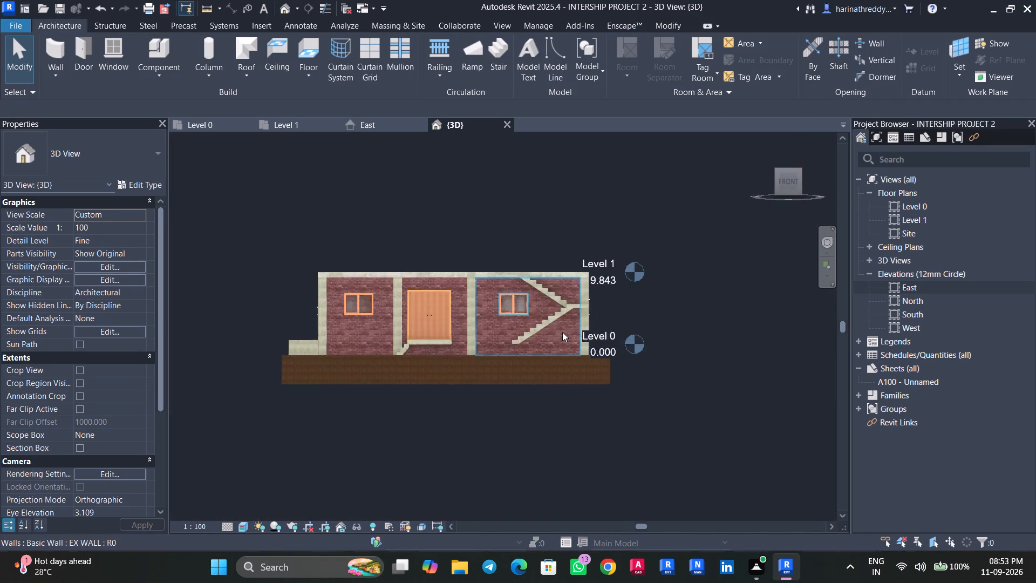
{"action": "scroll", "coordinate": [562, 332], "scroll_direction": "up", "scroll_amount": 7}
{"action": "scroll", "coordinate": [477, 340], "scroll_direction": "down", "scroll_amount": 1}
{"action": "scroll", "coordinate": [477, 340], "scroll_direction": "up", "scroll_amount": 6}
Open the exterior two-flight staircase for editing and, viewed from above, open its monolithic run's sketch at the bottom riser.
{"action": "left_click", "coordinate": [535, 348]}
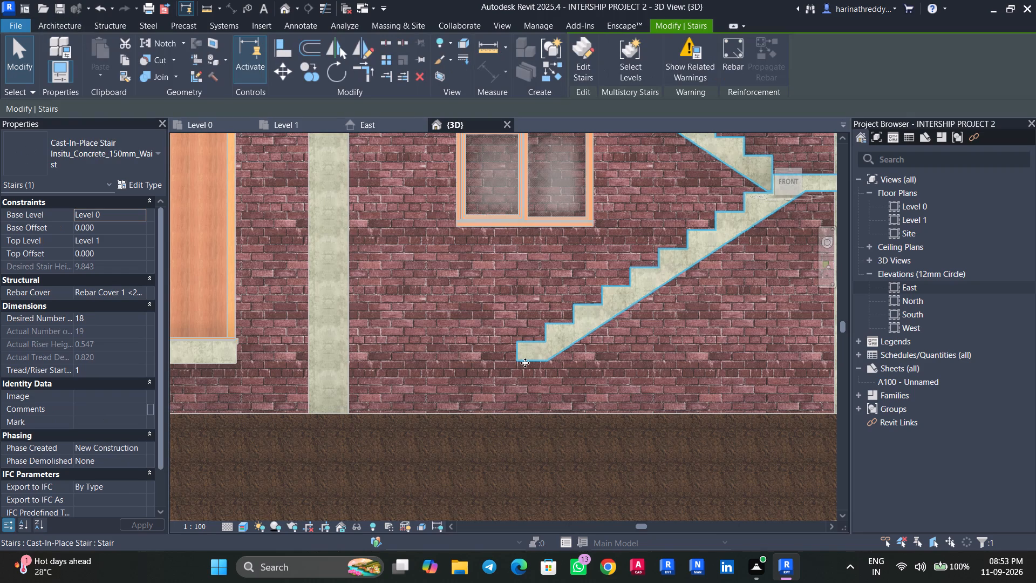
{"action": "scroll", "coordinate": [525, 363], "scroll_direction": "down", "scroll_amount": 3}
{"action": "middle_click_drag", "start_coordinate": [526, 369], "coordinate": [535, 399], "text": "shift"}
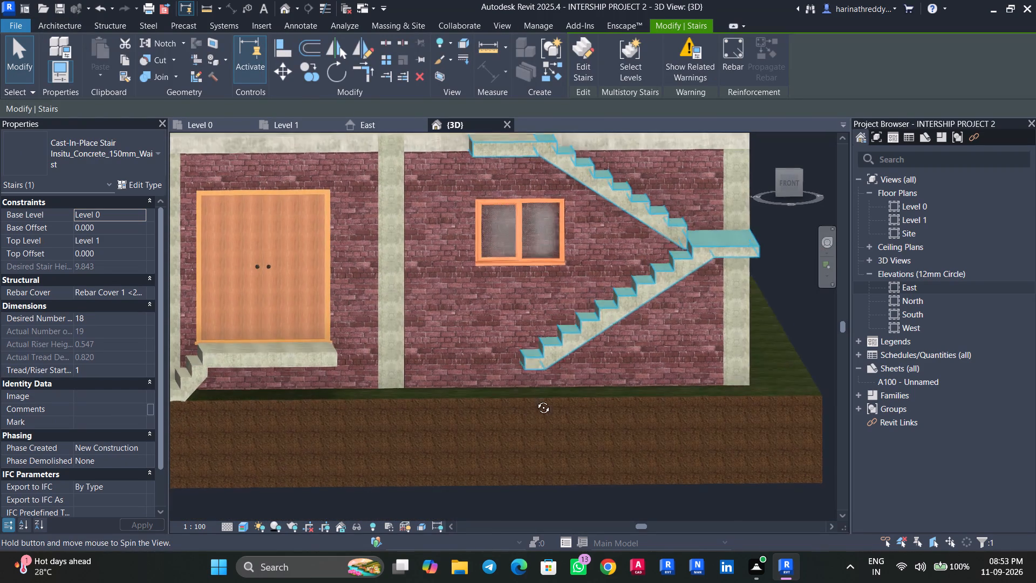
{"action": "middle_click_drag", "start_coordinate": [535, 399], "coordinate": [530, 382], "text": "shift"}
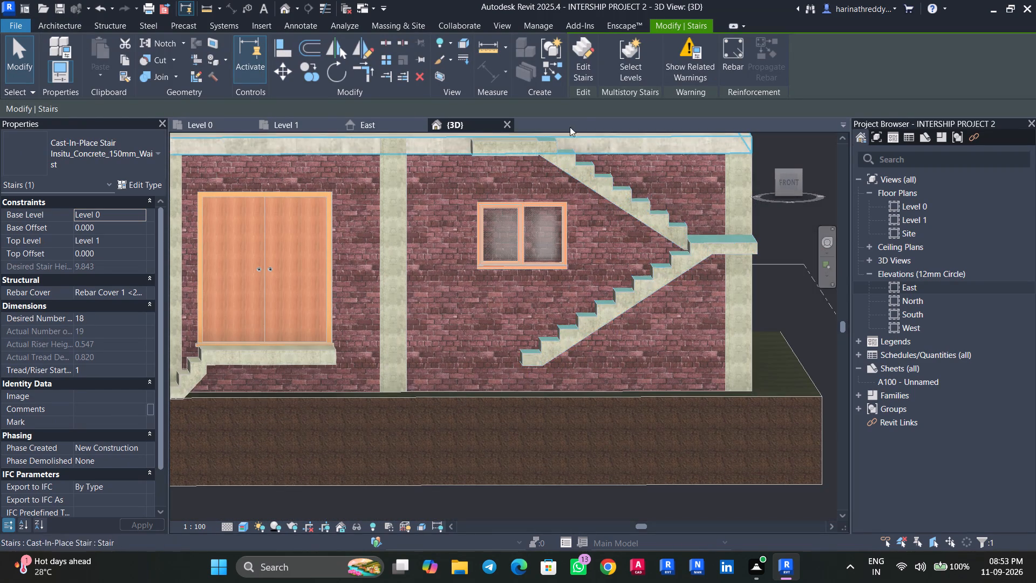
{"action": "left_click", "coordinate": [582, 77]}
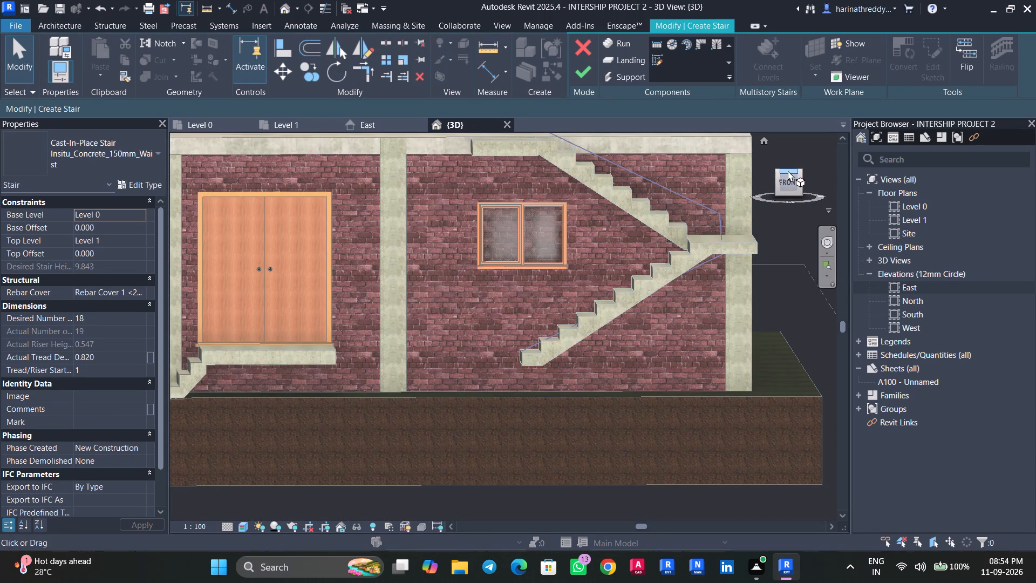
{"action": "left_click", "coordinate": [788, 171]}
{"action": "left_click", "coordinate": [789, 172]}
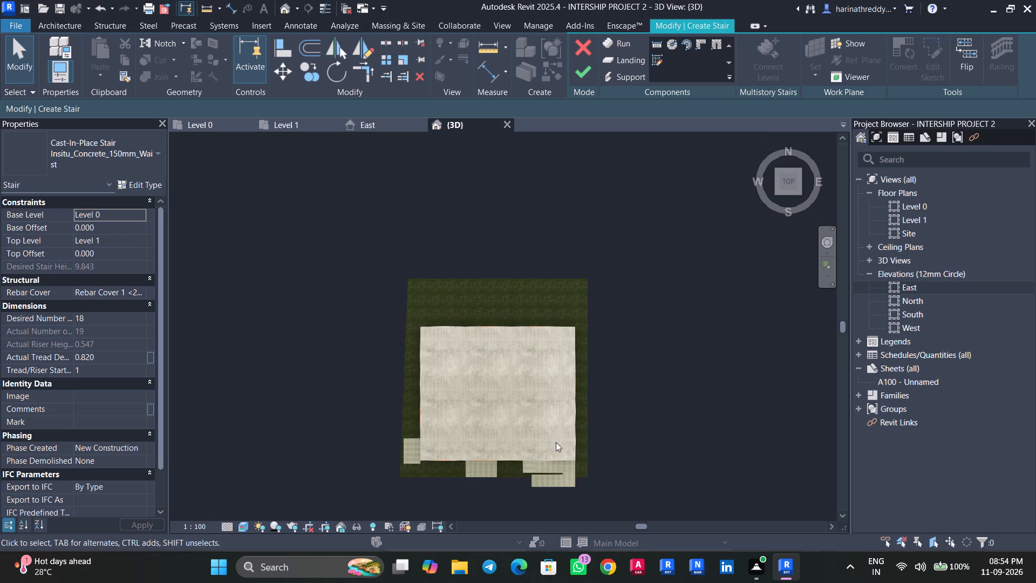
{"action": "scroll", "coordinate": [553, 483], "scroll_direction": "up", "scroll_amount": 7}
{"action": "scroll", "coordinate": [544, 485], "scroll_direction": "down", "scroll_amount": 1}
{"action": "scroll", "coordinate": [544, 486], "scroll_direction": "up", "scroll_amount": 3}
{"action": "middle_click_drag", "start_coordinate": [540, 498], "coordinate": [557, 0]}
{"action": "left_click", "coordinate": [584, 246]}
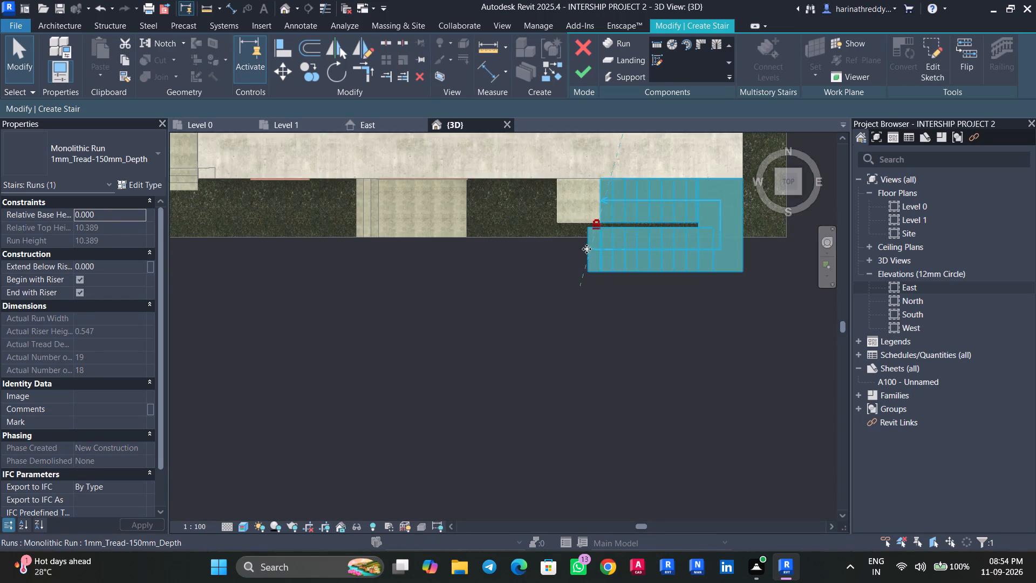
{"action": "scroll", "coordinate": [589, 252], "scroll_direction": "up", "scroll_amount": 4}
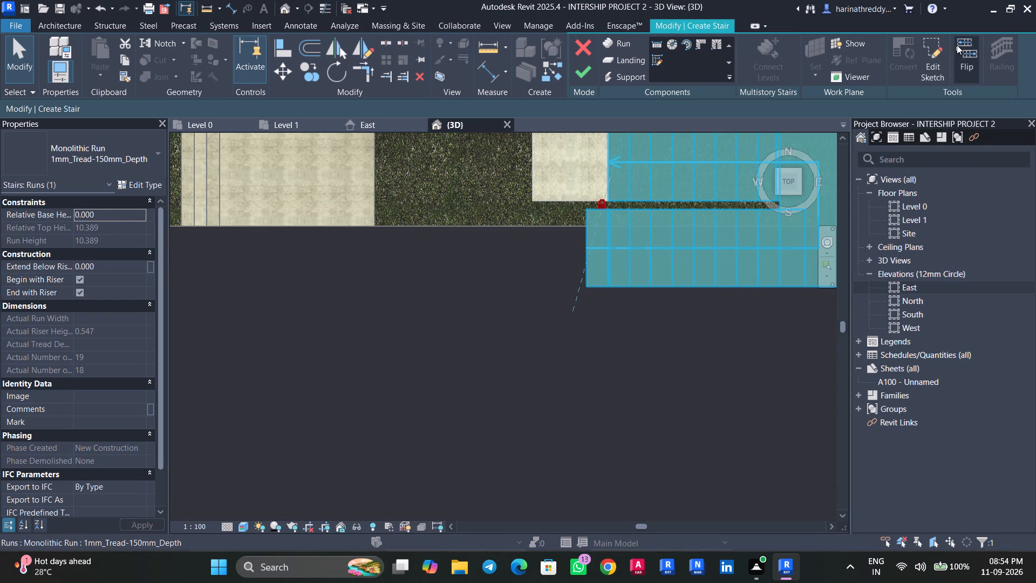
{"action": "left_click", "coordinate": [936, 53]}
{"action": "scroll", "coordinate": [585, 241], "scroll_direction": "up", "scroll_amount": 5}
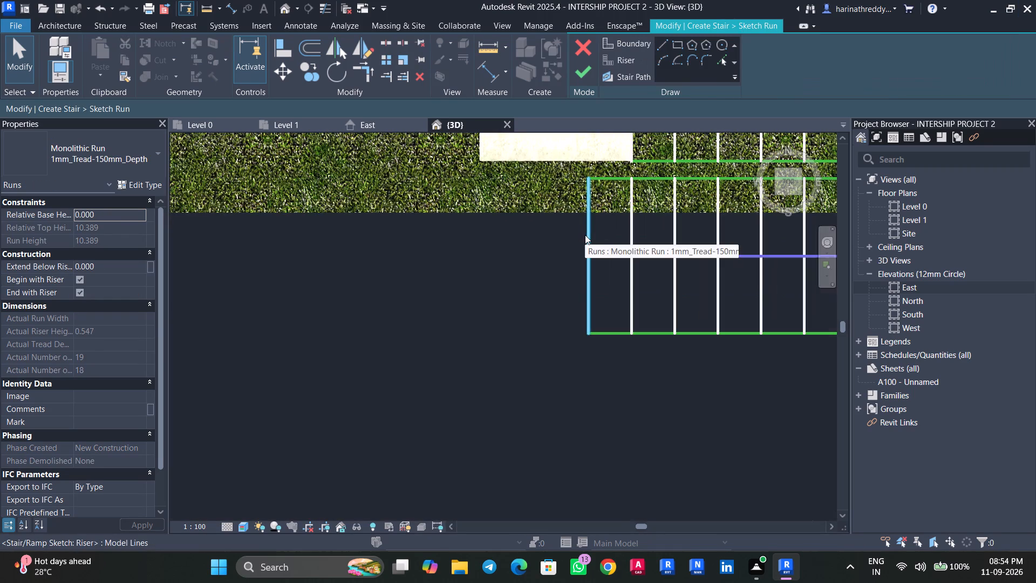
Measure the spacing between the lower flight's first two riser lines.
{"action": "key", "text": "Escape"}
{"action": "key", "text": "d"}
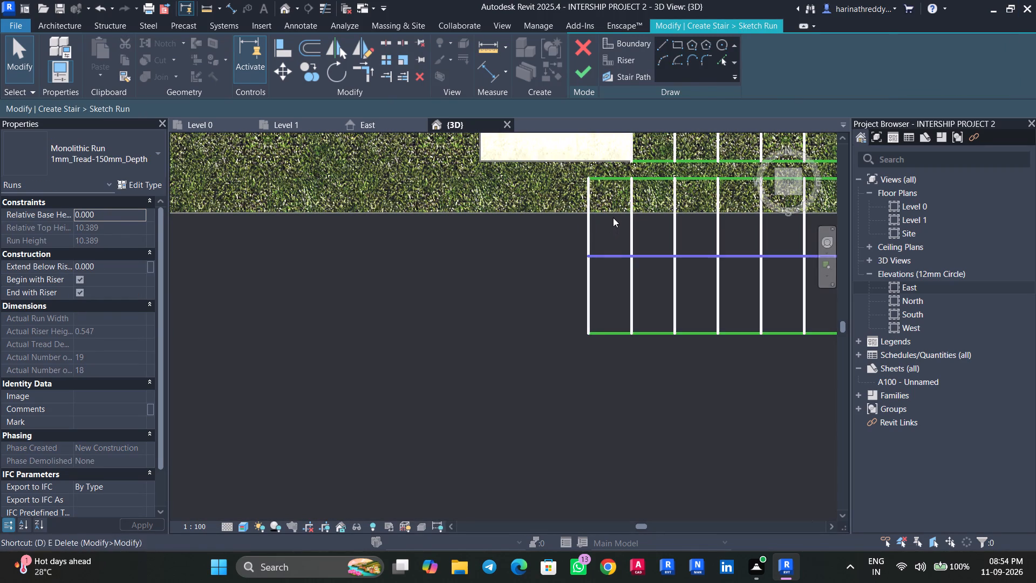
{"action": "key", "text": "i"}
{"action": "left_click", "coordinate": [587, 233]}
{"action": "left_click", "coordinate": [630, 225]}
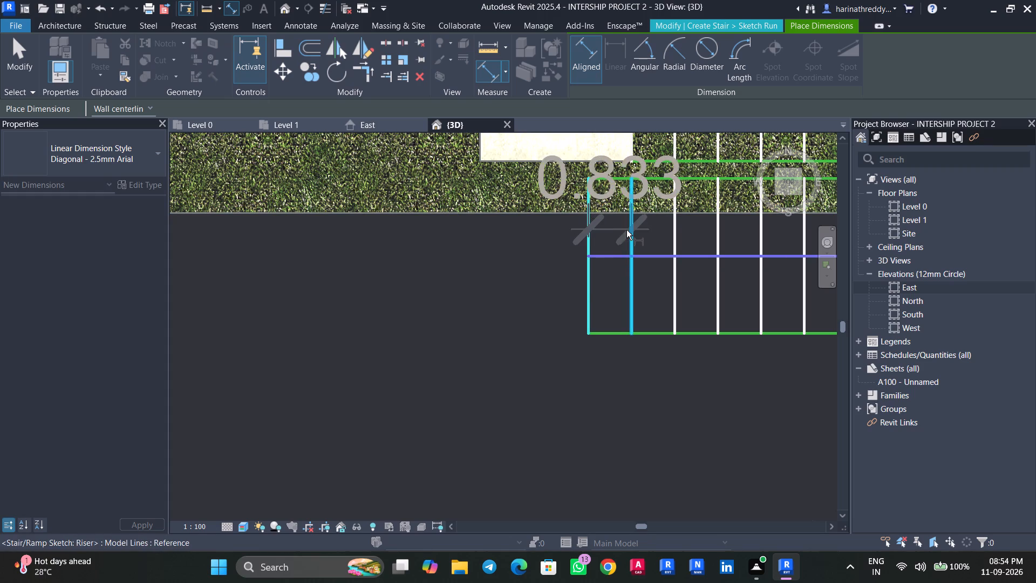
{"action": "key", "text": "Escape"}
{"action": "key", "text": "Escape"}
{"action": "key", "text": "Escape"}
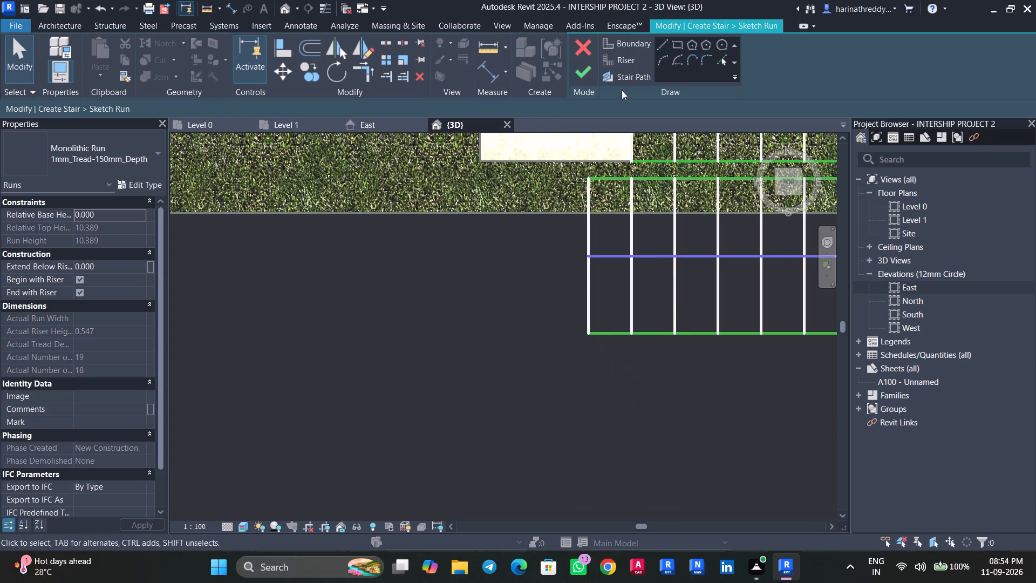
Add two riser lines beyond the lower flight's bottom riser by picking existing risers with an offset of 0.833.
{"action": "left_click", "coordinate": [721, 63]}
{"action": "left_click", "coordinate": [628, 59]}
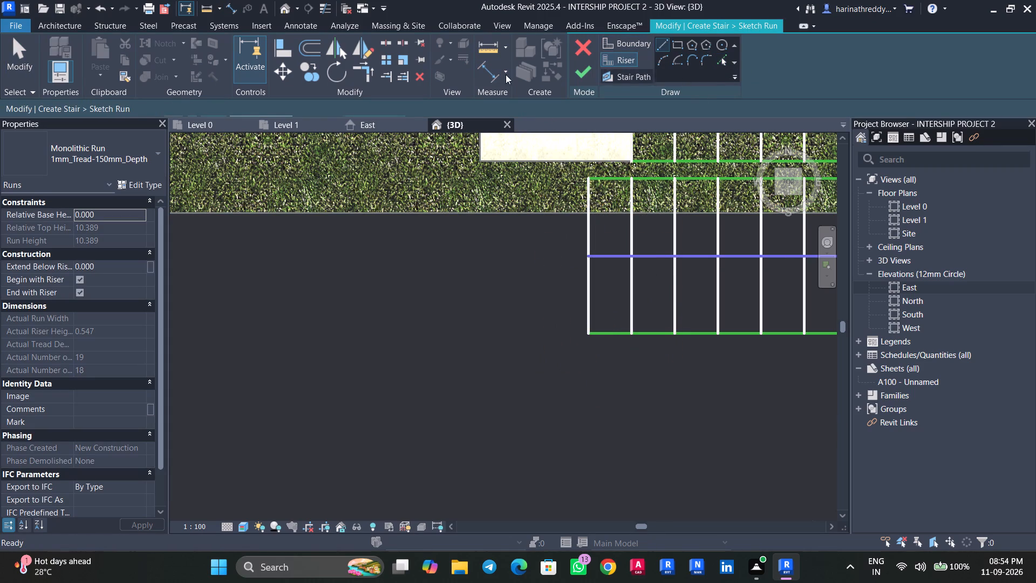
{"action": "left_click_drag", "start_coordinate": [261, 110], "coordinate": [205, 107]}
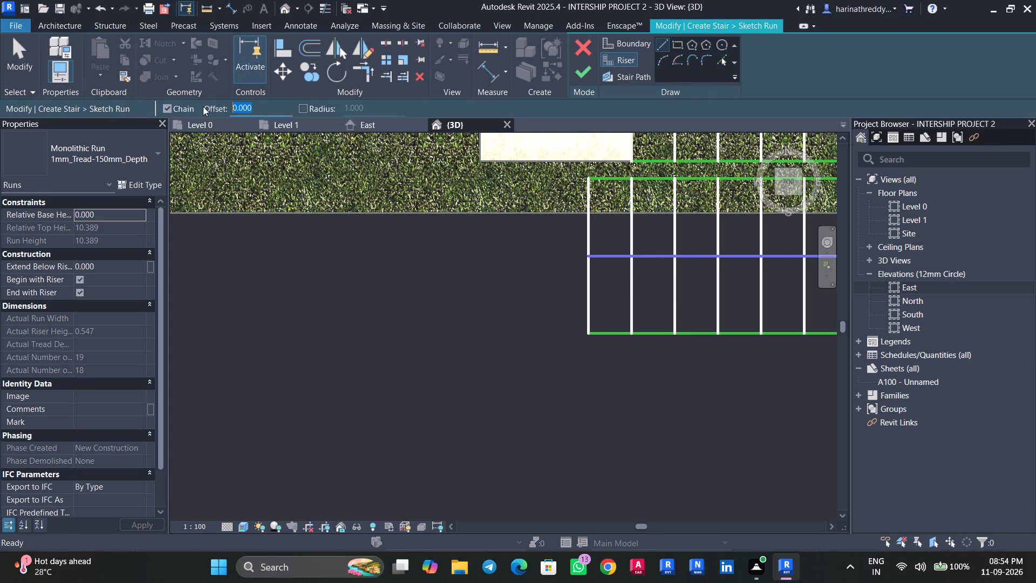
{"action": "type", "text": "0.833"}
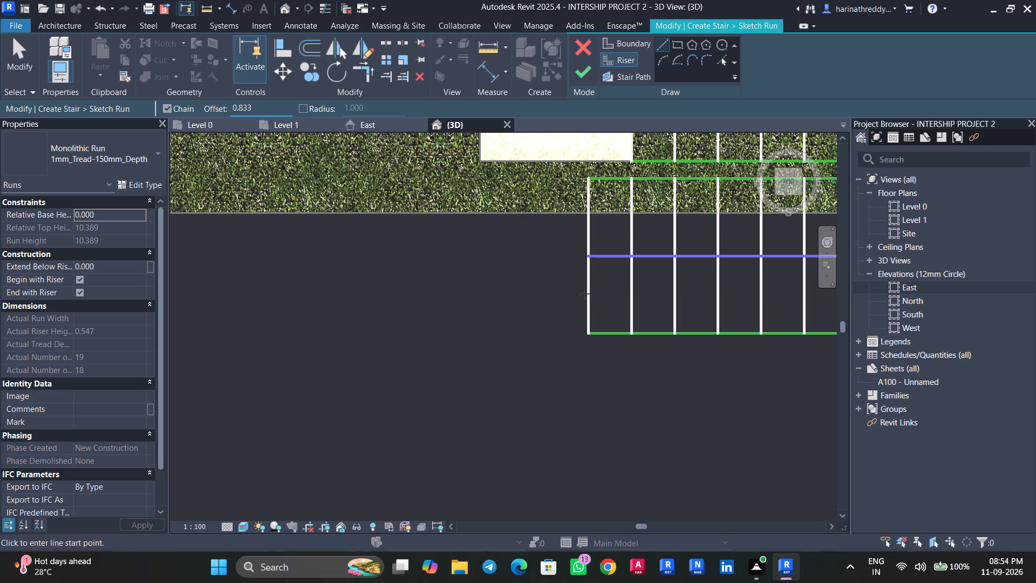
{"action": "left_click", "coordinate": [727, 58]}
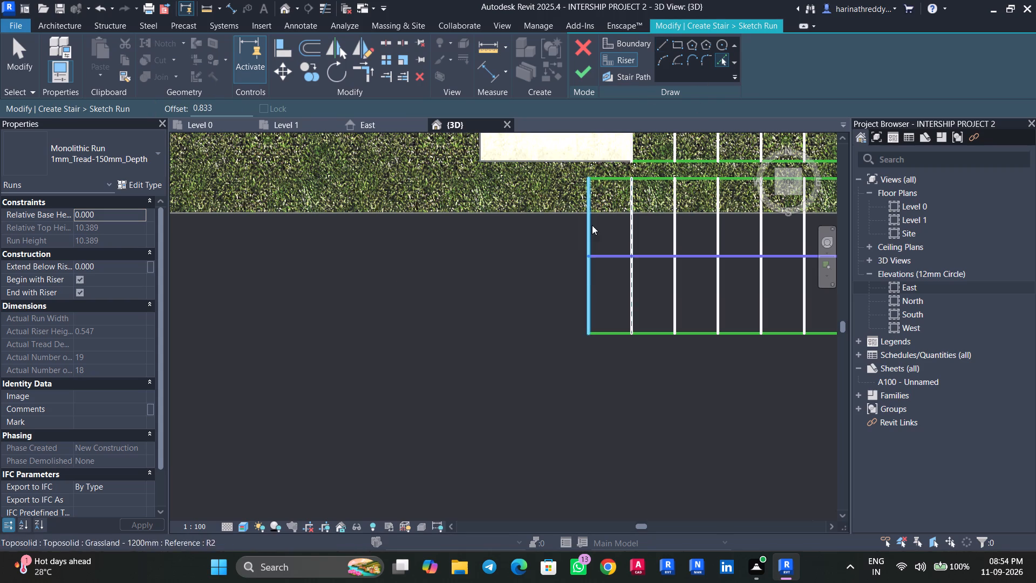
{"action": "left_click", "coordinate": [587, 275]}
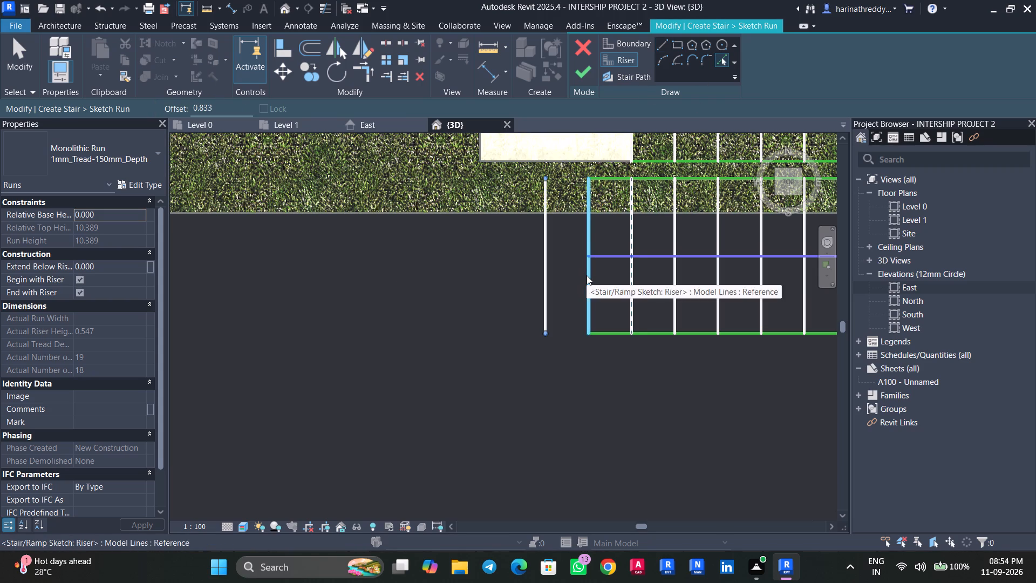
{"action": "left_click", "coordinate": [544, 268]}
{"action": "key", "text": "Escape"}
{"action": "key", "text": "Escape"}
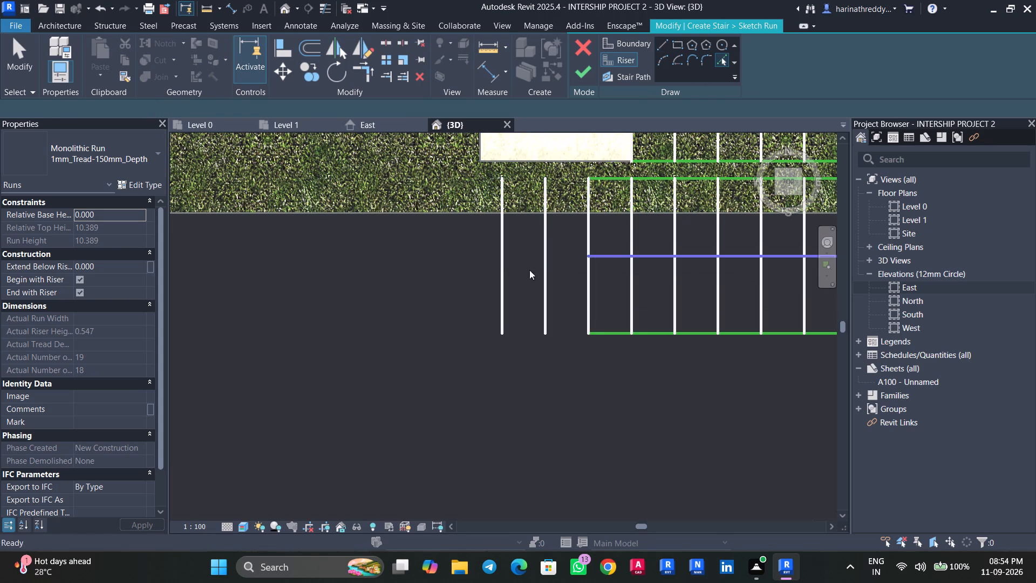
{"action": "key", "text": "Escape"}
{"action": "key", "text": "Escape"}
{"action": "key", "text": "Escape"}
Extend both boundary lines of the lower flight to the new outermost riser.
{"action": "left_click", "coordinate": [621, 179]}
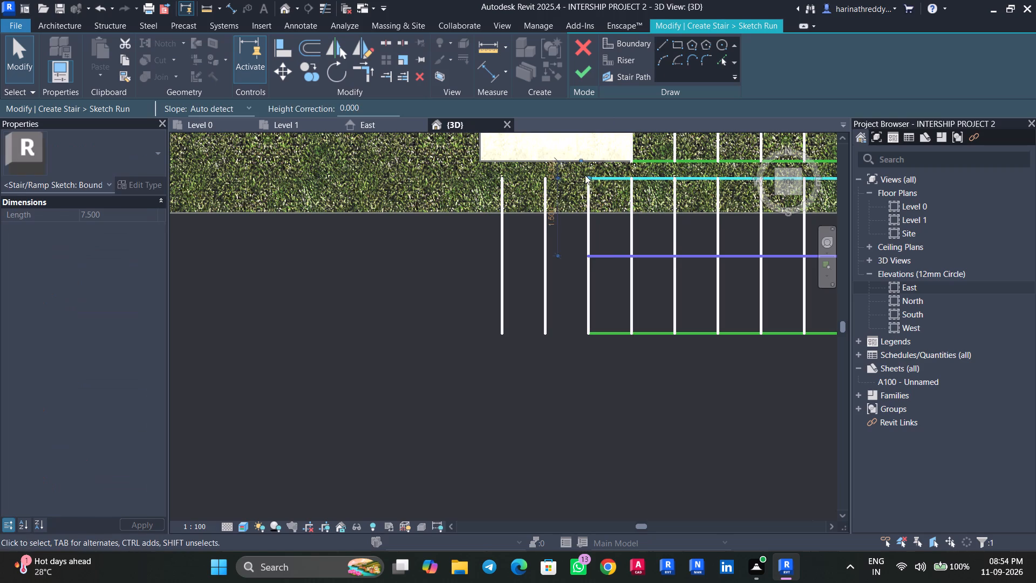
{"action": "left_click_drag", "start_coordinate": [585, 175], "coordinate": [502, 172]}
{"action": "key", "text": "Escape"}
{"action": "left_click", "coordinate": [640, 330]}
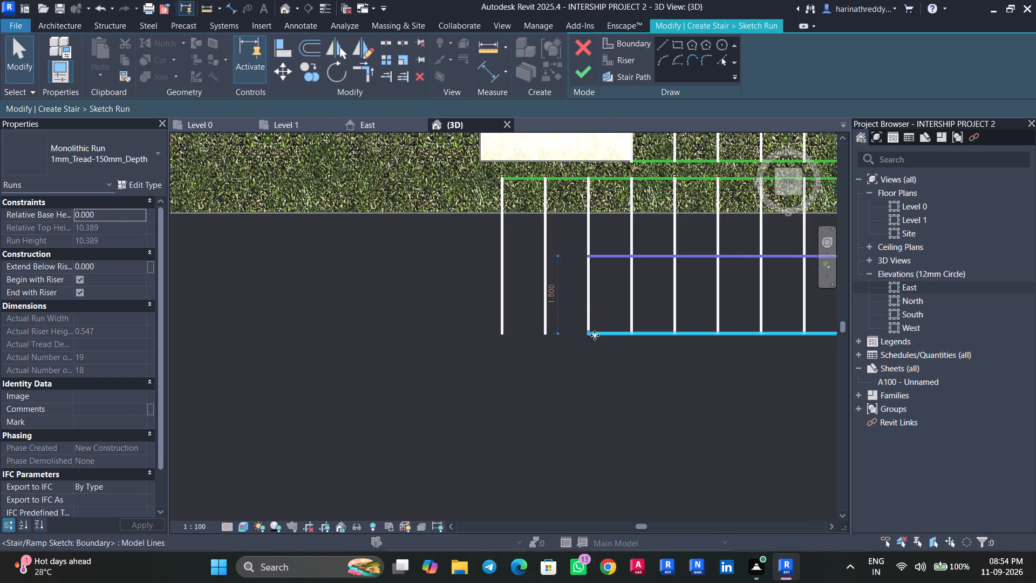
{"action": "left_click_drag", "start_coordinate": [587, 334], "coordinate": [501, 335]}
{"action": "key", "text": "Escape"}
Extend the stair path line to the new outermost riser and finish the run sketch.
{"action": "left_click", "coordinate": [585, 66]}
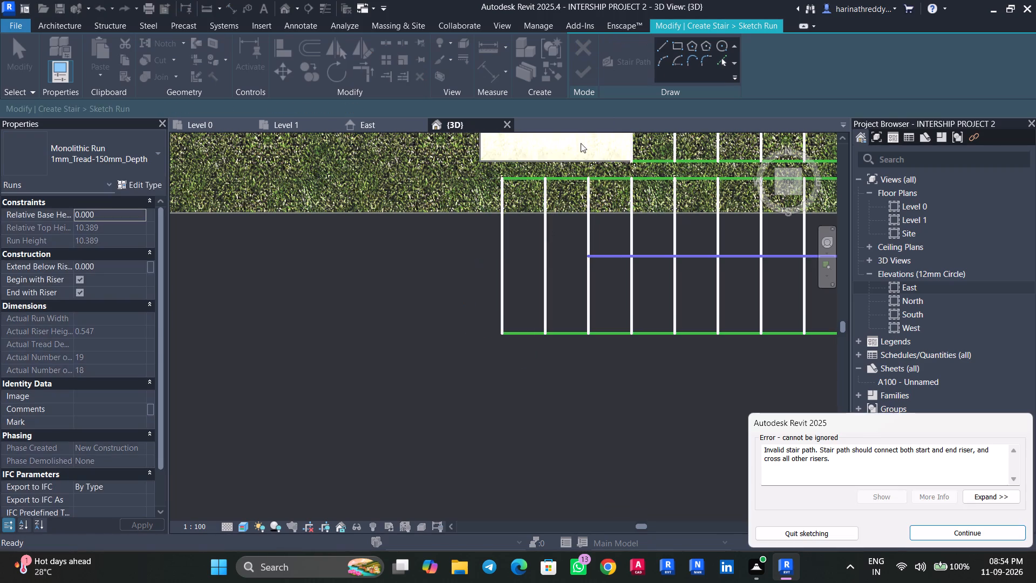
{"action": "left_click", "coordinate": [944, 532]}
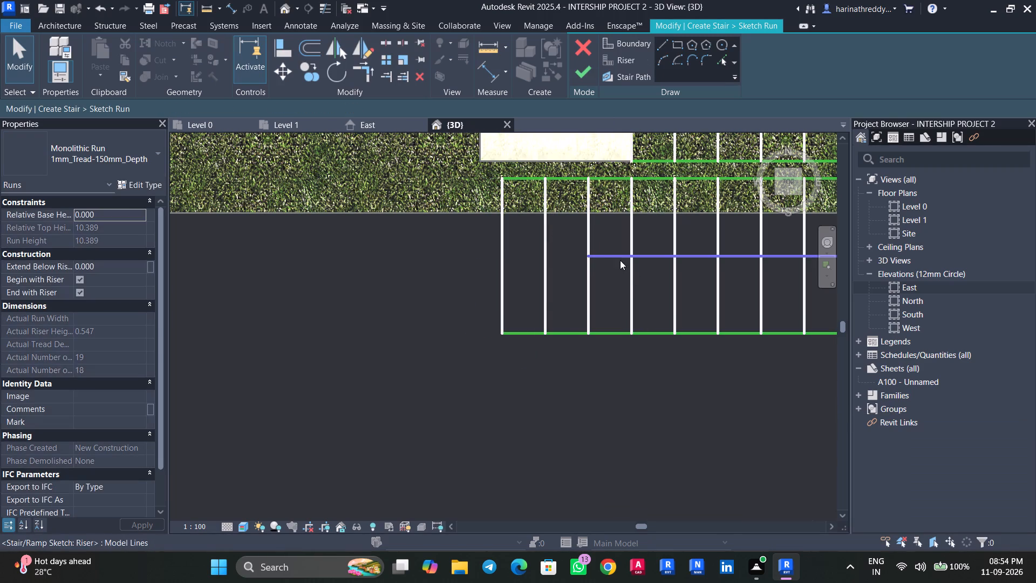
{"action": "left_click", "coordinate": [620, 260]}
{"action": "left_click_drag", "start_coordinate": [587, 256], "coordinate": [502, 257]}
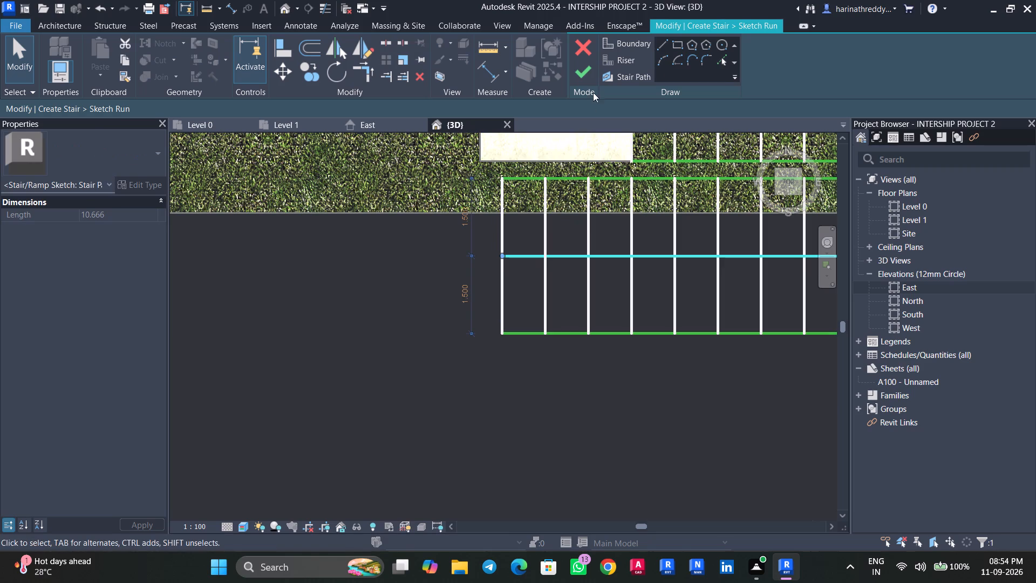
{"action": "left_click", "coordinate": [584, 70]}
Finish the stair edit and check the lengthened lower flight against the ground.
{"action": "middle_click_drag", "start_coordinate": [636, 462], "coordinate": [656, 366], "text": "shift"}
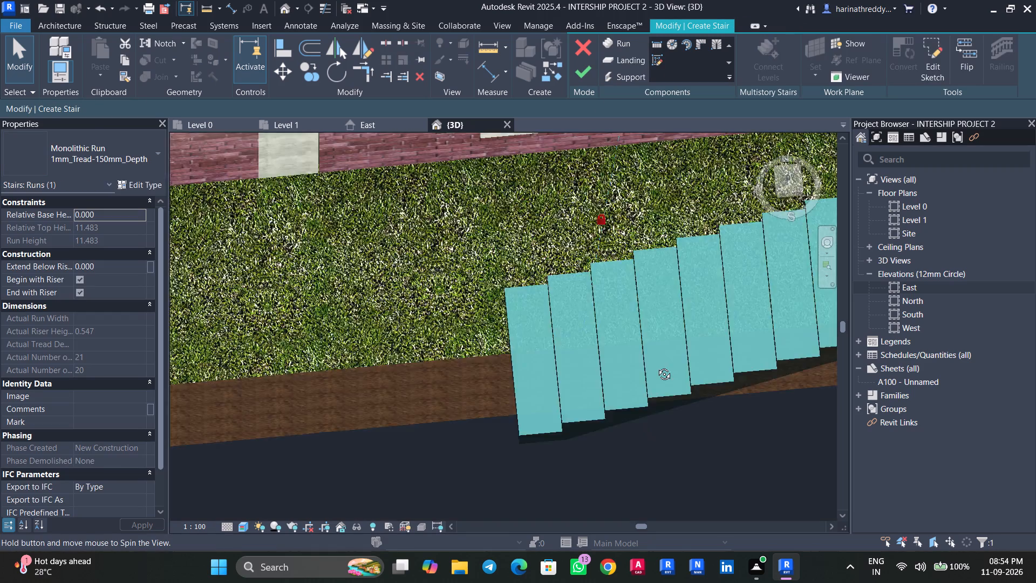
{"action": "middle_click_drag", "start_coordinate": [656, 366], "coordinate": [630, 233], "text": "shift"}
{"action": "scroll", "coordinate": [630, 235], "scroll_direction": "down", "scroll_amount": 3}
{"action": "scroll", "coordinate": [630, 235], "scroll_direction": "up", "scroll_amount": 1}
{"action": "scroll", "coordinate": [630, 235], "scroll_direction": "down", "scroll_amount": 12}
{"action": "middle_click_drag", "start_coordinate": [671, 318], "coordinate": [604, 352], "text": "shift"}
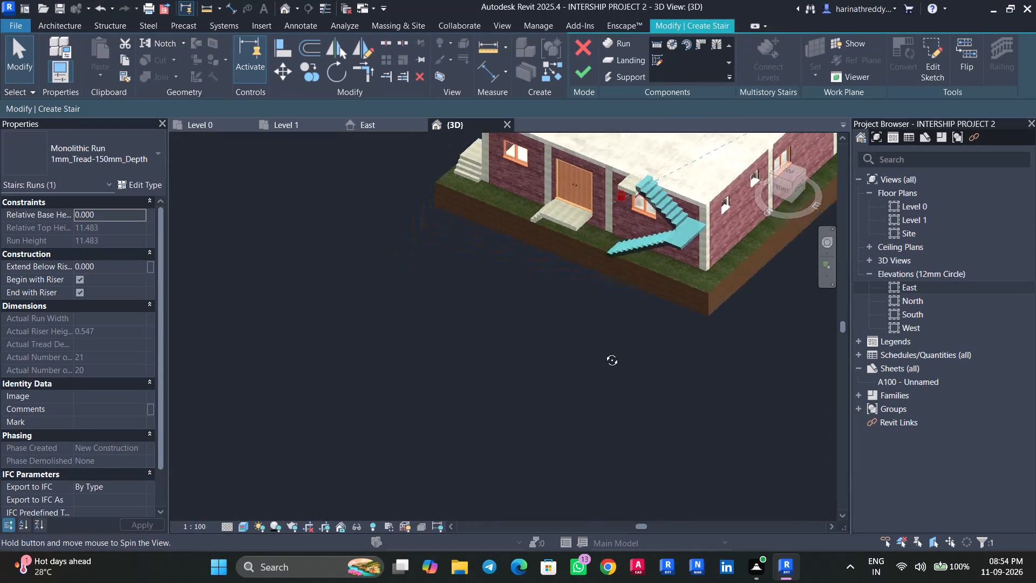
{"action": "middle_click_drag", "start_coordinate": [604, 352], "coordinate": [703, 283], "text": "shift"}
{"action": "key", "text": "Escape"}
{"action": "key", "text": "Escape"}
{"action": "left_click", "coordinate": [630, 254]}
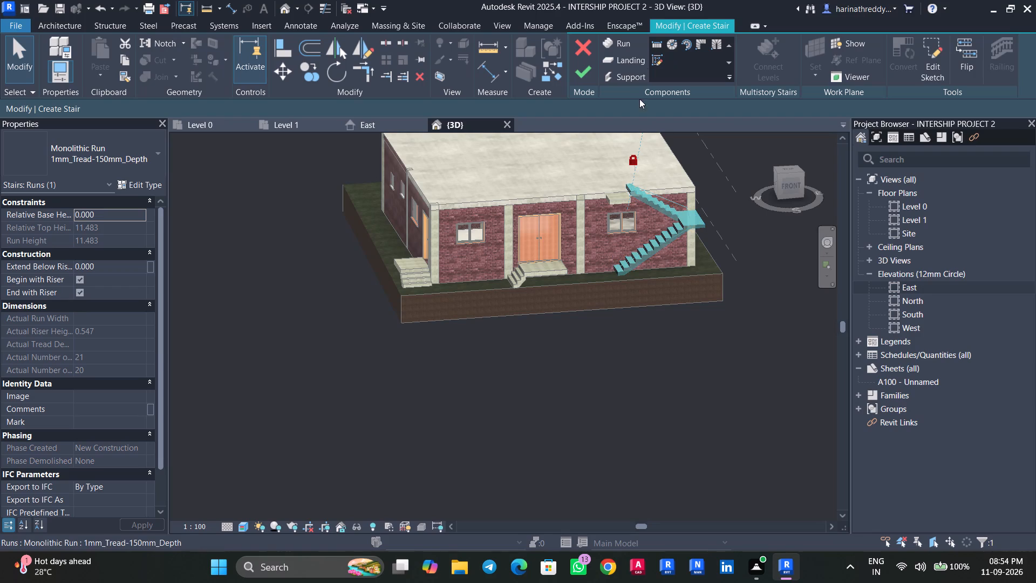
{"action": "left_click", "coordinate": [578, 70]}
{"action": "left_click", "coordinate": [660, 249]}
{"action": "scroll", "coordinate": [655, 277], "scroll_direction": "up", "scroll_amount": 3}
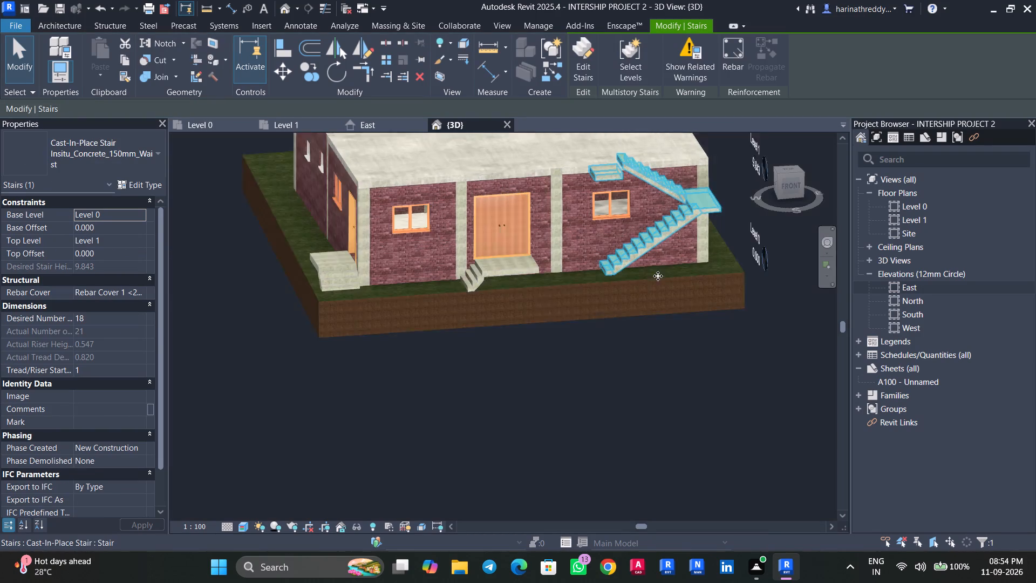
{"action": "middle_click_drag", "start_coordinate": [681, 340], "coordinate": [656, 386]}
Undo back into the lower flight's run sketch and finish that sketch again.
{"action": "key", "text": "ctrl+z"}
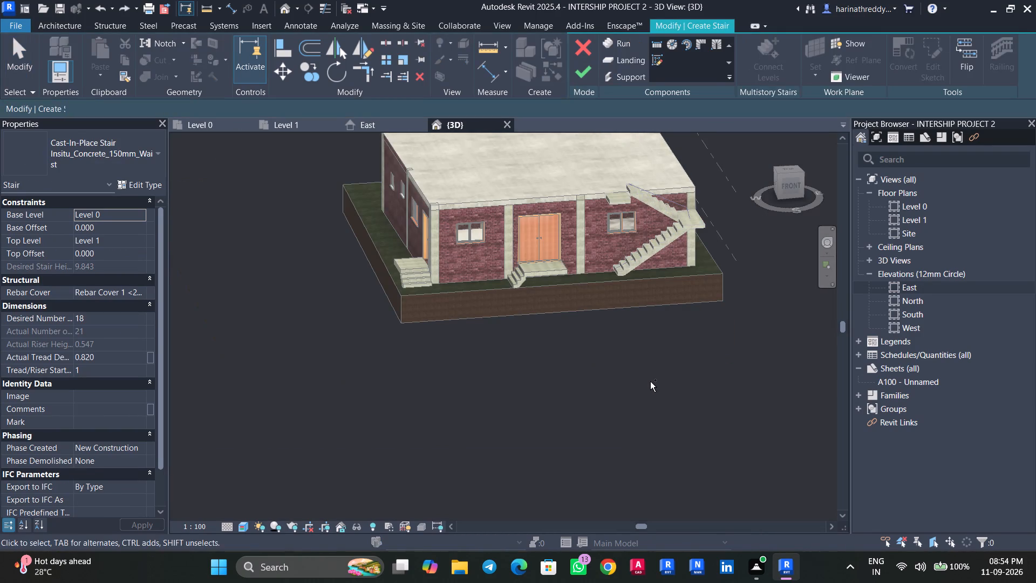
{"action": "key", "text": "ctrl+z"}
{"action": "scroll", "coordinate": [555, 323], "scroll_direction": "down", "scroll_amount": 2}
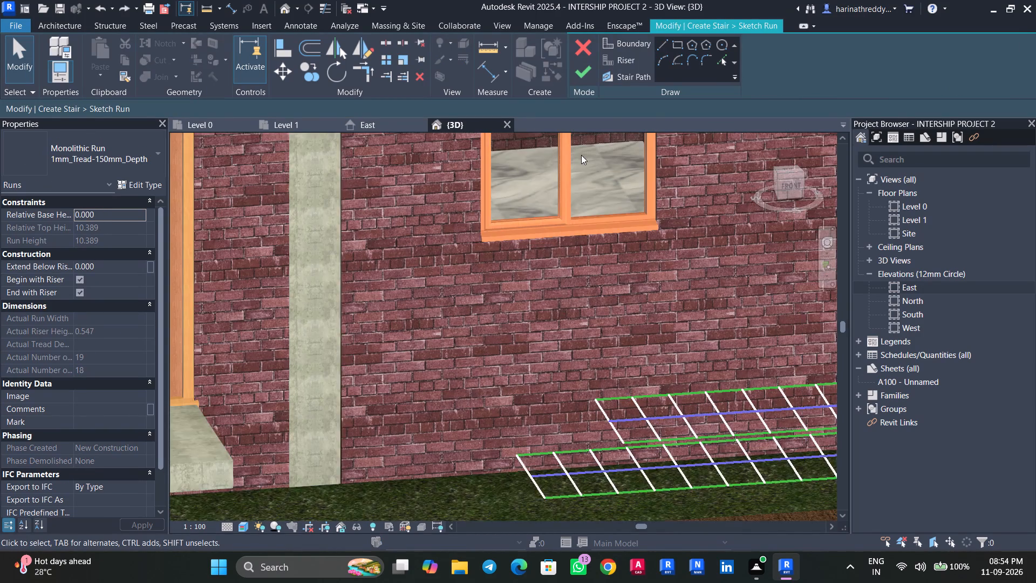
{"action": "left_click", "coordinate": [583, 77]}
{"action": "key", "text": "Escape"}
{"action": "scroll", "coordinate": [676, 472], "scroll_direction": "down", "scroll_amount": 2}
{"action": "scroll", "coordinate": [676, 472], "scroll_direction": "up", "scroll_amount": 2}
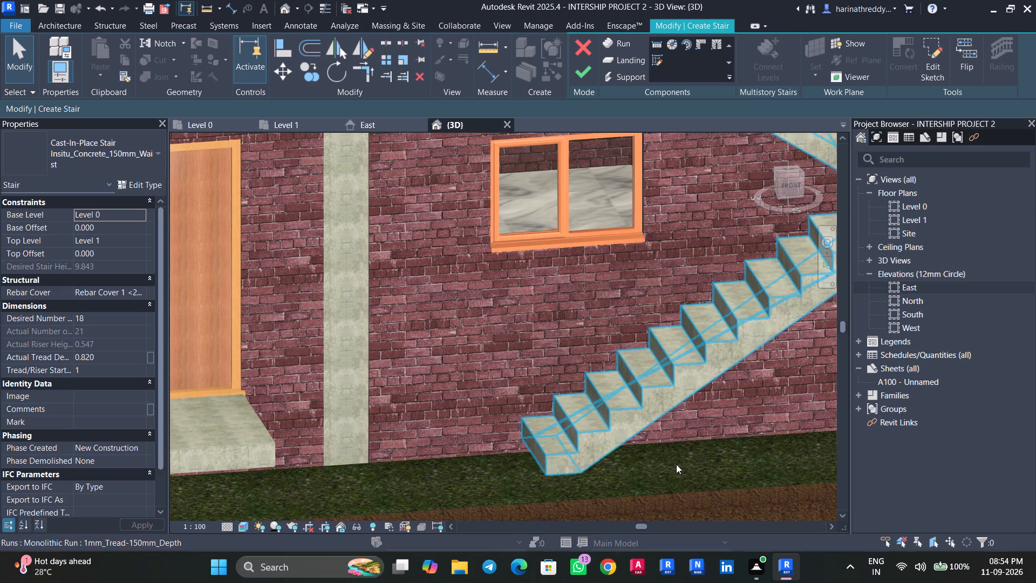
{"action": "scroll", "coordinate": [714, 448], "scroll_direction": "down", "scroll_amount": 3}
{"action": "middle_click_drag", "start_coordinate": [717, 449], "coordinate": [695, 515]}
Undo the lower flight's boundary and path extensions and its two added riser lines.
{"action": "key", "text": "ctrl+z"}
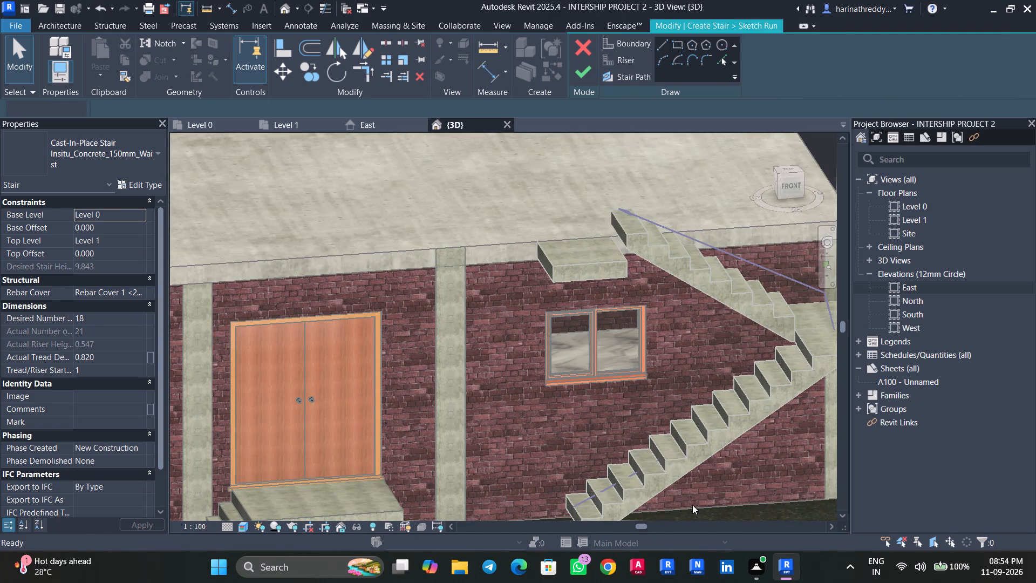
{"action": "key", "text": "ctrl+z"}
{"action": "key", "text": "ctrl+z"}
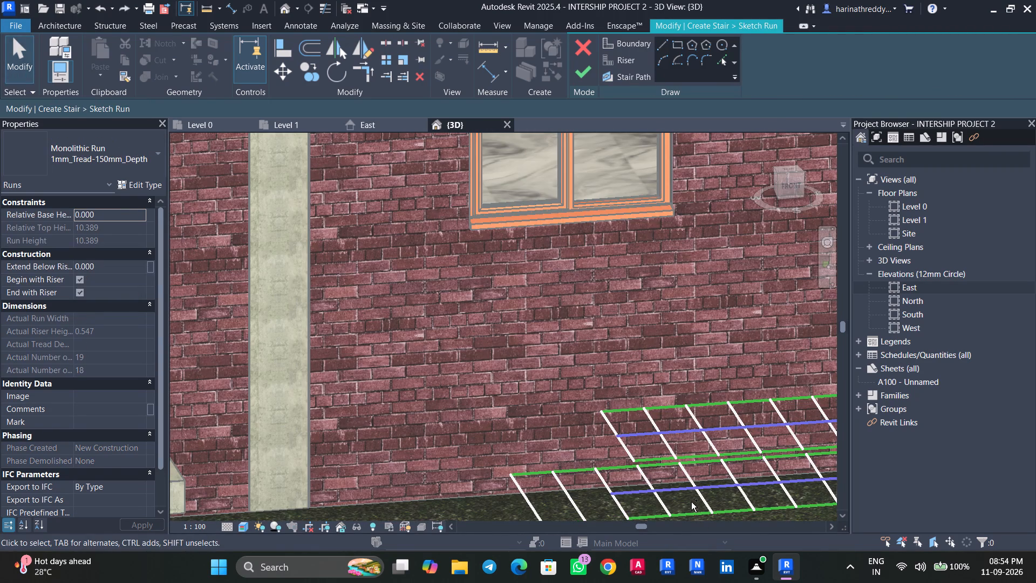
{"action": "key", "text": "ctrl+z"}
{"action": "key", "text": "ctrl+z"}
{"action": "key", "text": "ctrl+z"}
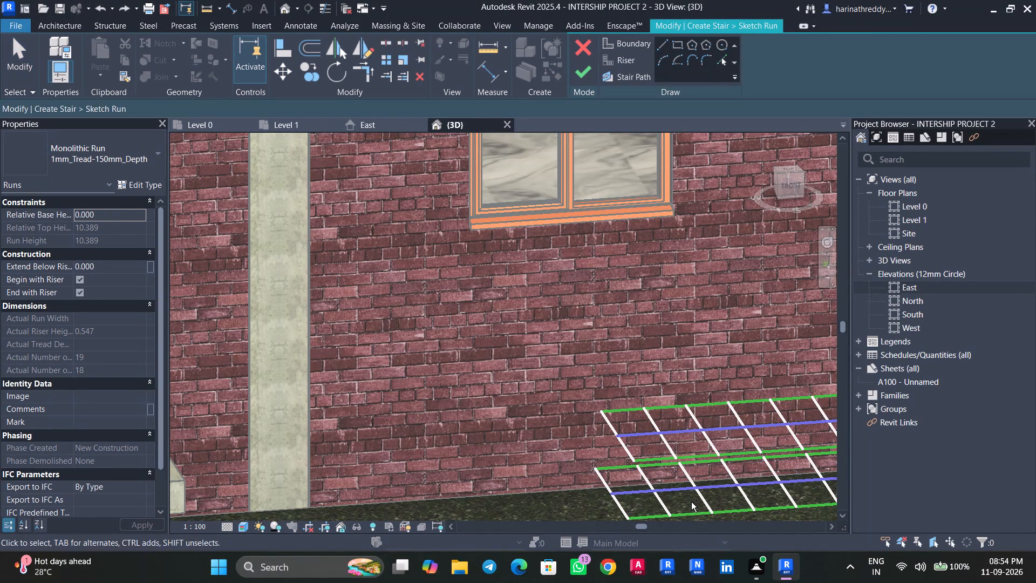
{"action": "key", "text": "ctrl+z"}
{"action": "scroll", "coordinate": [634, 411], "scroll_direction": "down", "scroll_amount": 3}
{"action": "scroll", "coordinate": [634, 411], "scroll_direction": "up", "scroll_amount": 1}
{"action": "scroll", "coordinate": [634, 402], "scroll_direction": "down", "scroll_amount": 2}
{"action": "middle_click_drag", "start_coordinate": [652, 431], "coordinate": [688, 491], "text": "shift"}
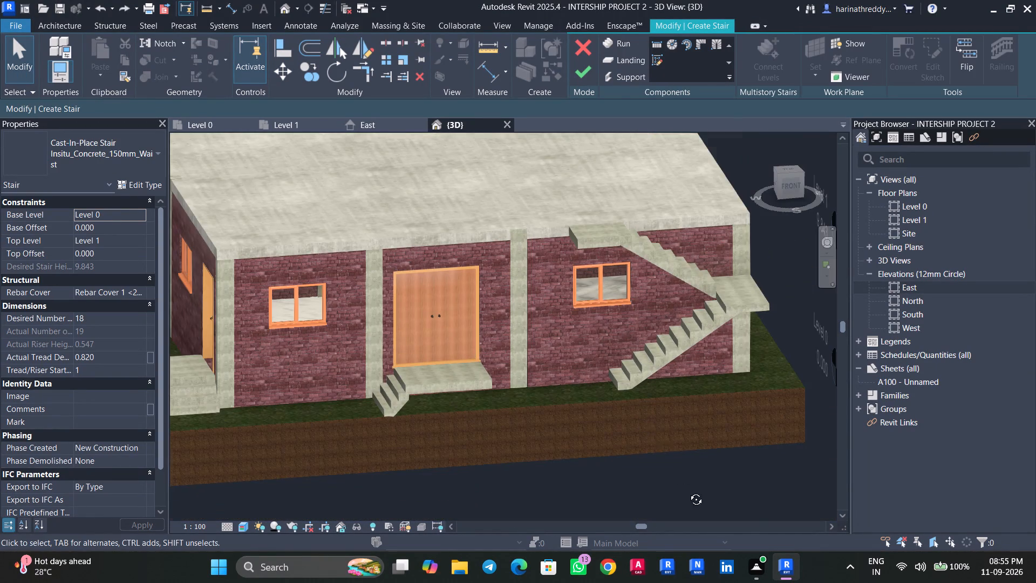
{"action": "middle_click_drag", "start_coordinate": [688, 491], "coordinate": [722, 510], "text": "shift"}
{"action": "key", "text": "Escape"}
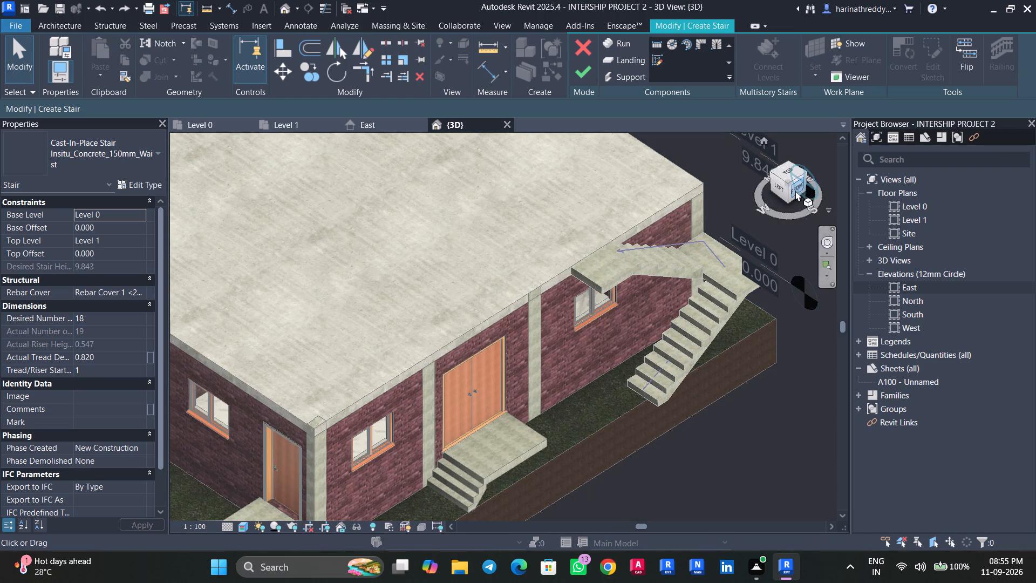
Finish the edit of the two-flight staircase, declining to cancel the stair edit.
{"action": "left_click", "coordinate": [595, 55]}
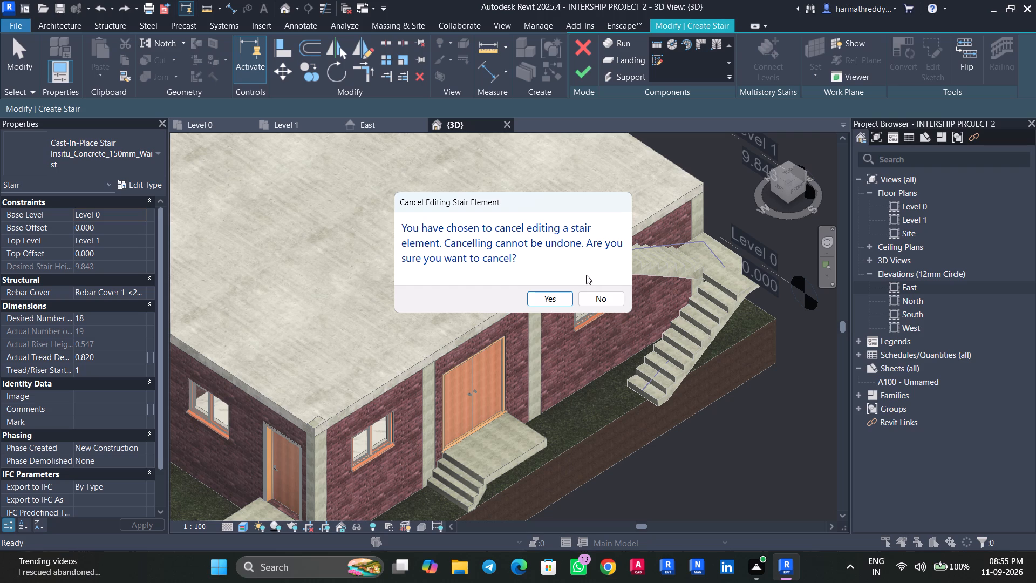
{"action": "left_click", "coordinate": [554, 296]}
{"action": "key", "text": "Escape"}
{"action": "key", "text": "Escape"}
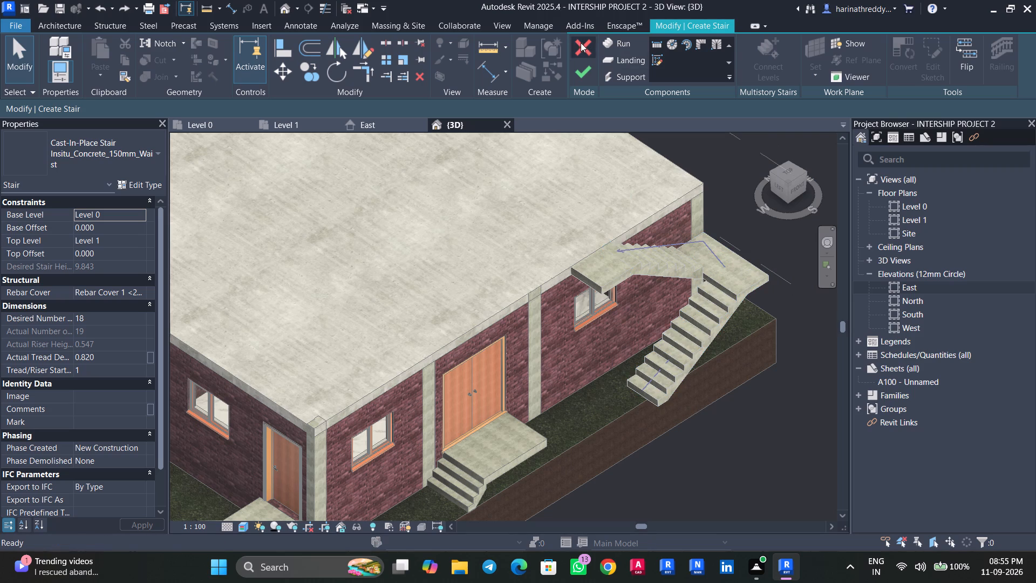
{"action": "left_click", "coordinate": [579, 43]}
{"action": "left_click", "coordinate": [597, 293]}
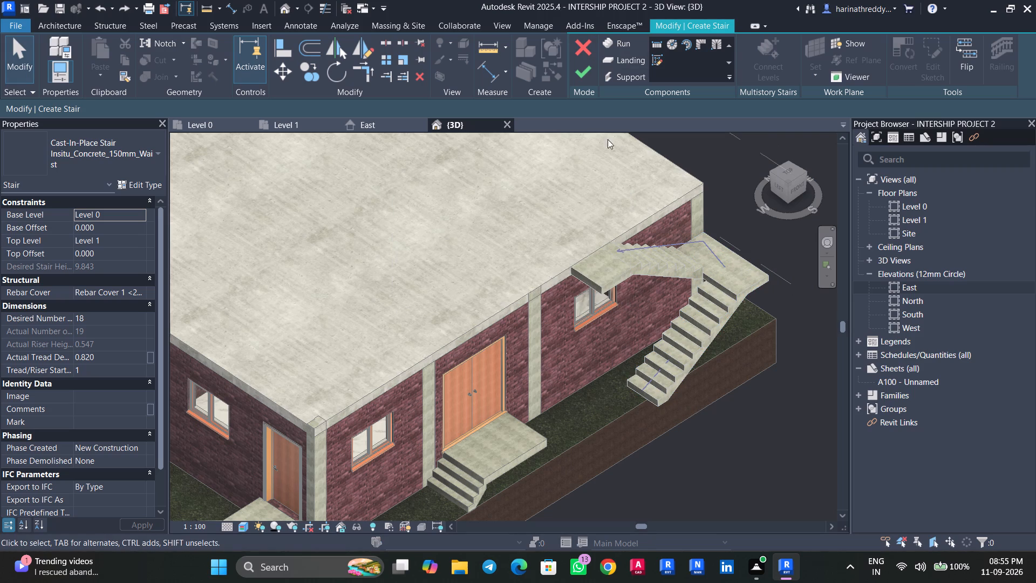
{"action": "left_click", "coordinate": [582, 73]}
{"action": "key", "text": "Escape"}
{"action": "left_click", "coordinate": [673, 383]}
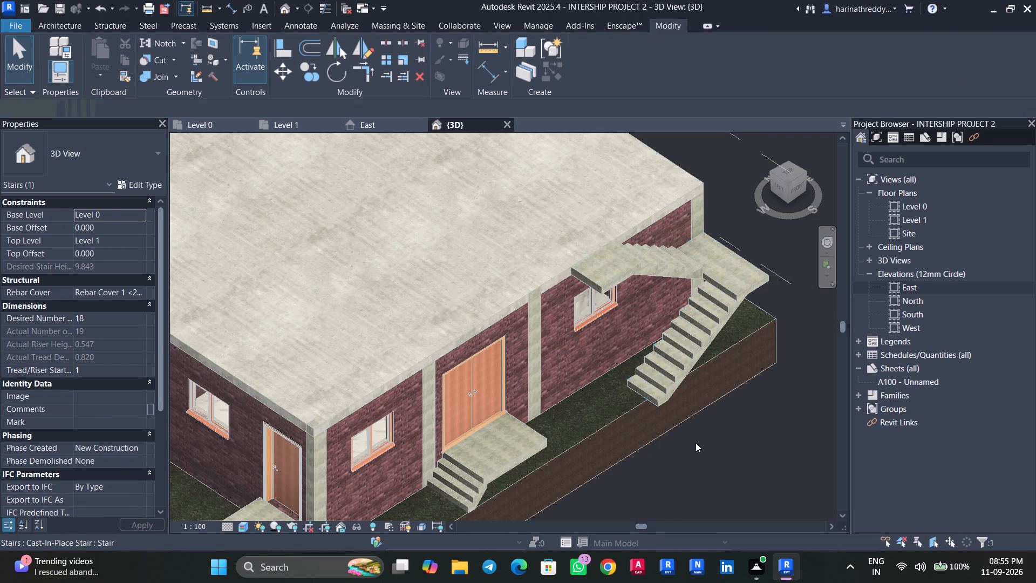
Extend the grassland toposolid's south edge outward past the two-flight staircase, removing the conflicting constraints.
{"action": "middle_click_drag", "start_coordinate": [697, 443], "coordinate": [798, 491], "text": "shift"}
{"action": "key", "text": "Escape"}
{"action": "key", "text": "Escape"}
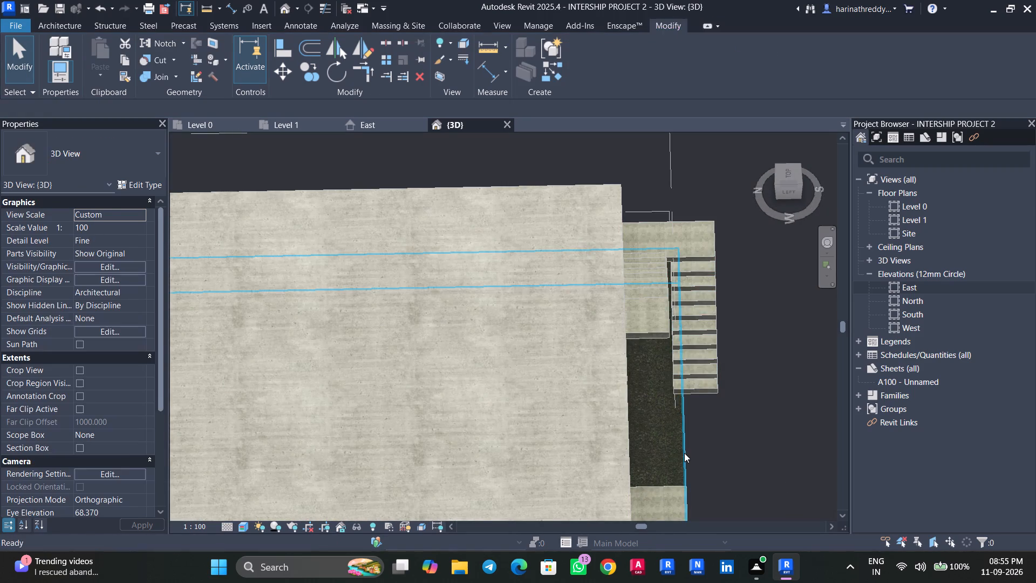
{"action": "left_click", "coordinate": [684, 452]}
{"action": "left_click", "coordinate": [783, 172]}
{"action": "left_click", "coordinate": [582, 63]}
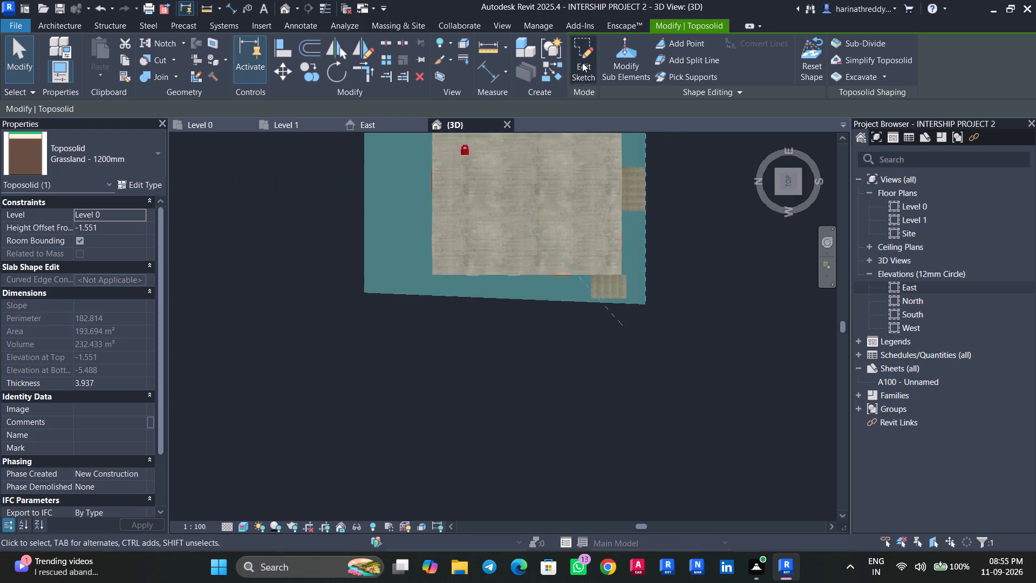
{"action": "left_click_drag", "start_coordinate": [642, 257], "coordinate": [666, 257]}
{"action": "left_click", "coordinate": [587, 70]}
{"action": "left_click", "coordinate": [794, 535]}
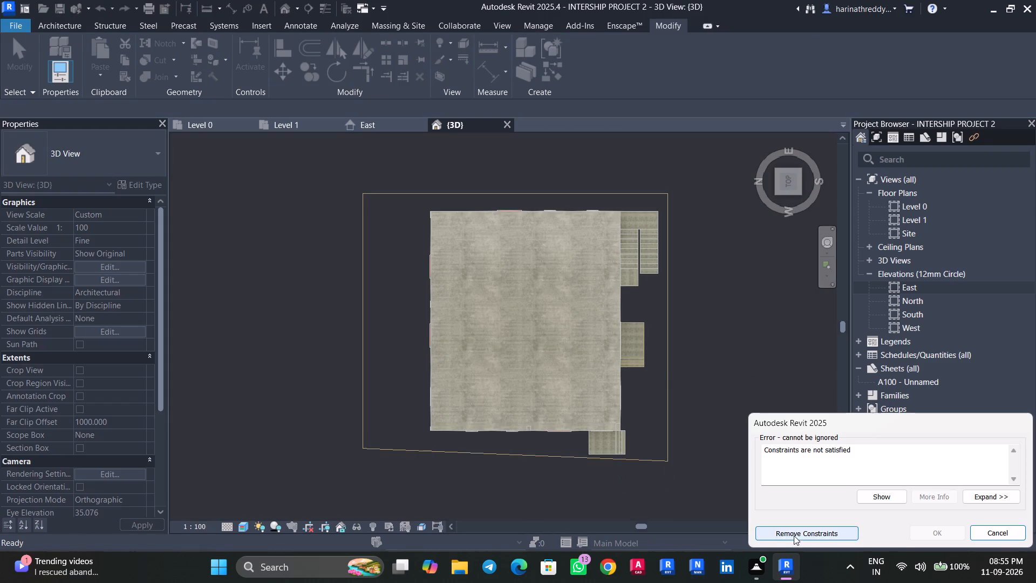
{"action": "key", "text": "Escape"}
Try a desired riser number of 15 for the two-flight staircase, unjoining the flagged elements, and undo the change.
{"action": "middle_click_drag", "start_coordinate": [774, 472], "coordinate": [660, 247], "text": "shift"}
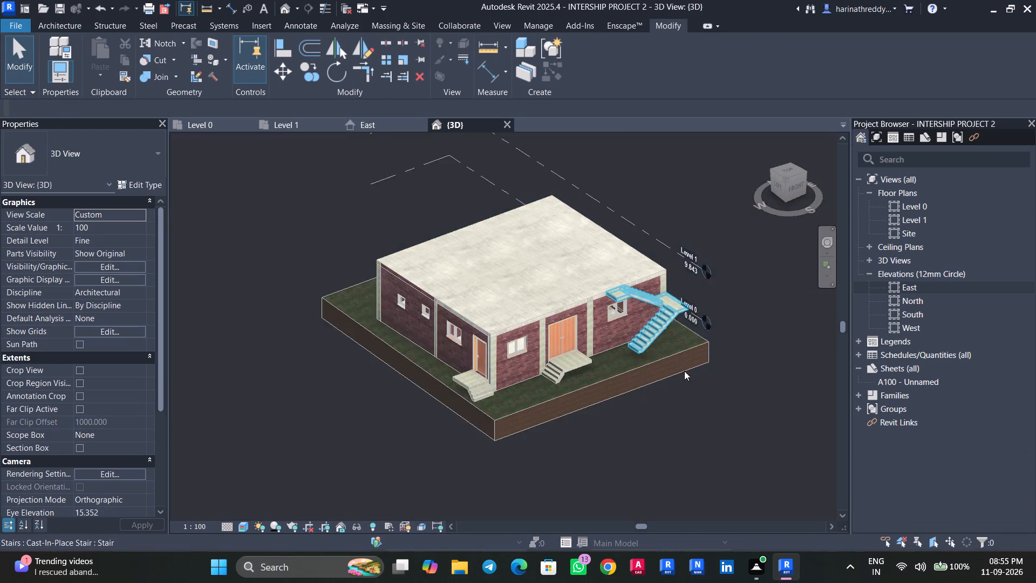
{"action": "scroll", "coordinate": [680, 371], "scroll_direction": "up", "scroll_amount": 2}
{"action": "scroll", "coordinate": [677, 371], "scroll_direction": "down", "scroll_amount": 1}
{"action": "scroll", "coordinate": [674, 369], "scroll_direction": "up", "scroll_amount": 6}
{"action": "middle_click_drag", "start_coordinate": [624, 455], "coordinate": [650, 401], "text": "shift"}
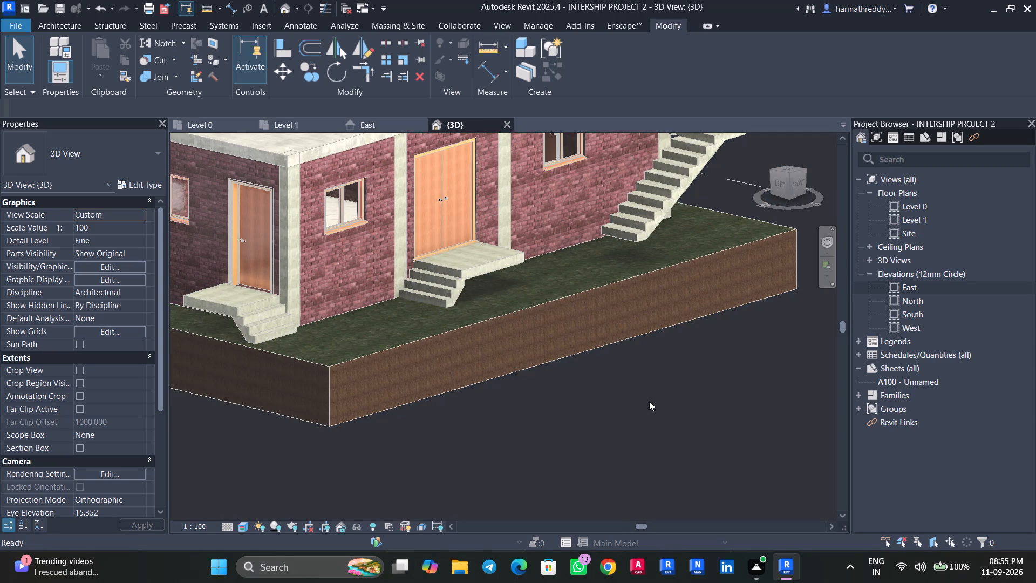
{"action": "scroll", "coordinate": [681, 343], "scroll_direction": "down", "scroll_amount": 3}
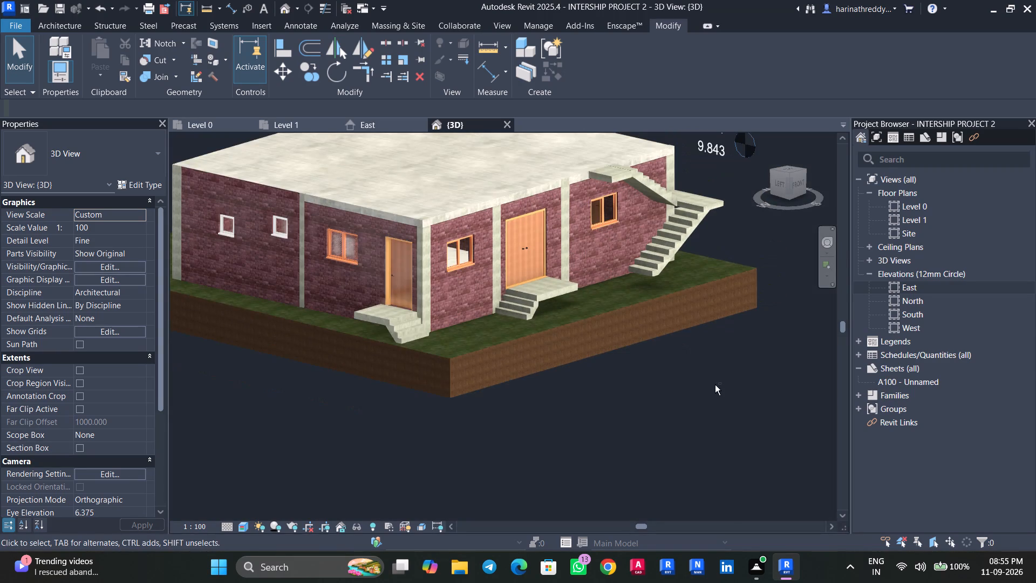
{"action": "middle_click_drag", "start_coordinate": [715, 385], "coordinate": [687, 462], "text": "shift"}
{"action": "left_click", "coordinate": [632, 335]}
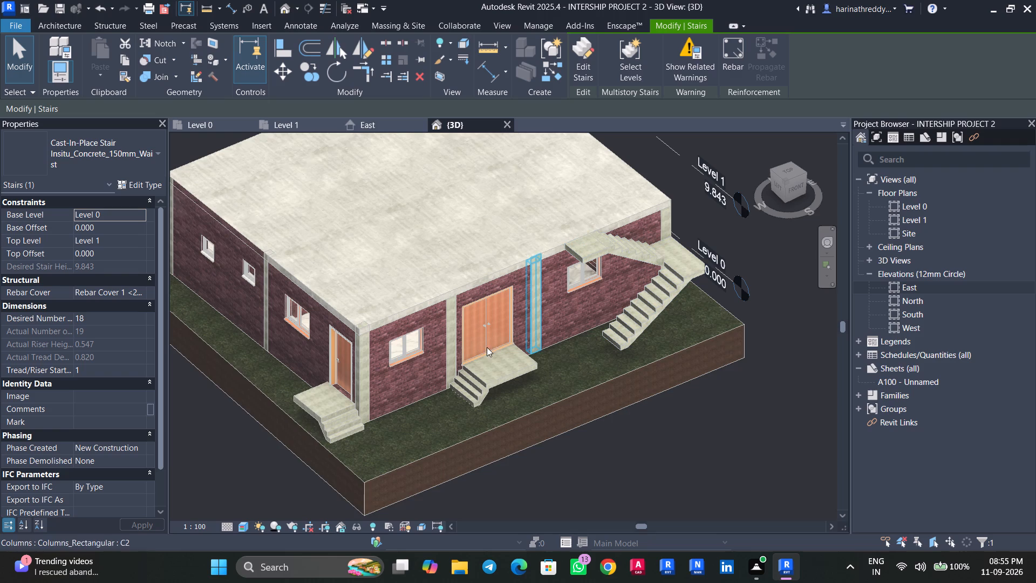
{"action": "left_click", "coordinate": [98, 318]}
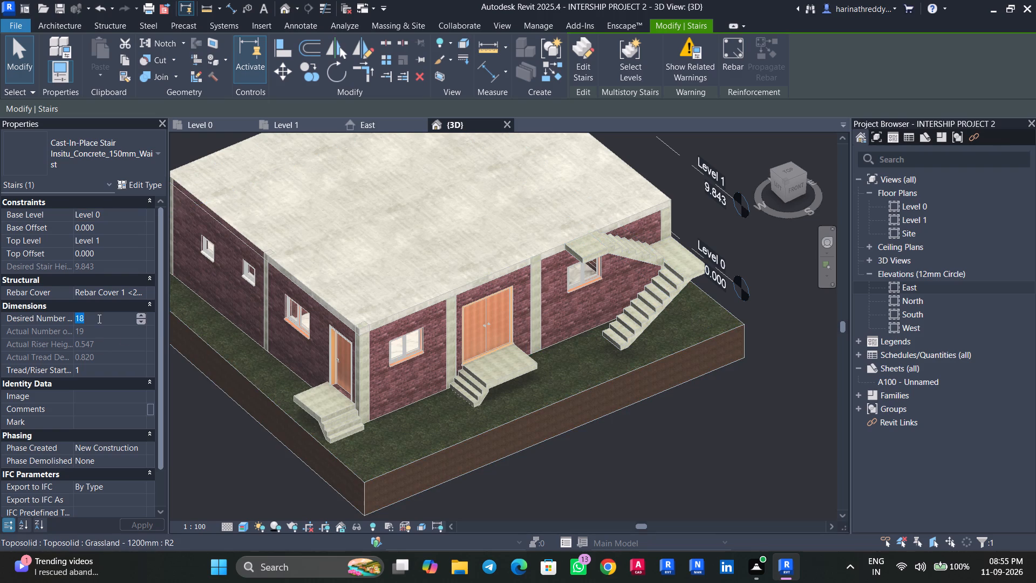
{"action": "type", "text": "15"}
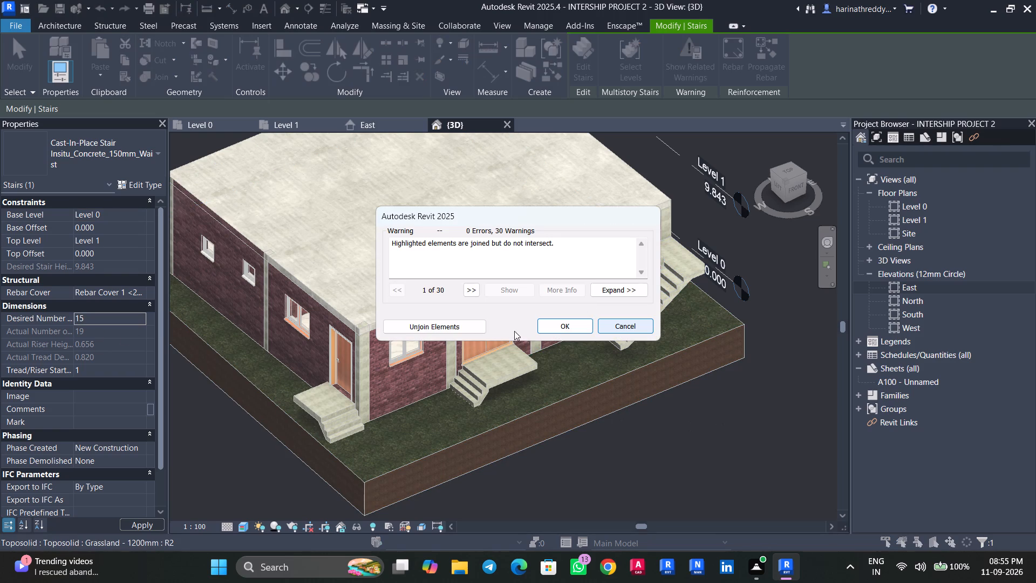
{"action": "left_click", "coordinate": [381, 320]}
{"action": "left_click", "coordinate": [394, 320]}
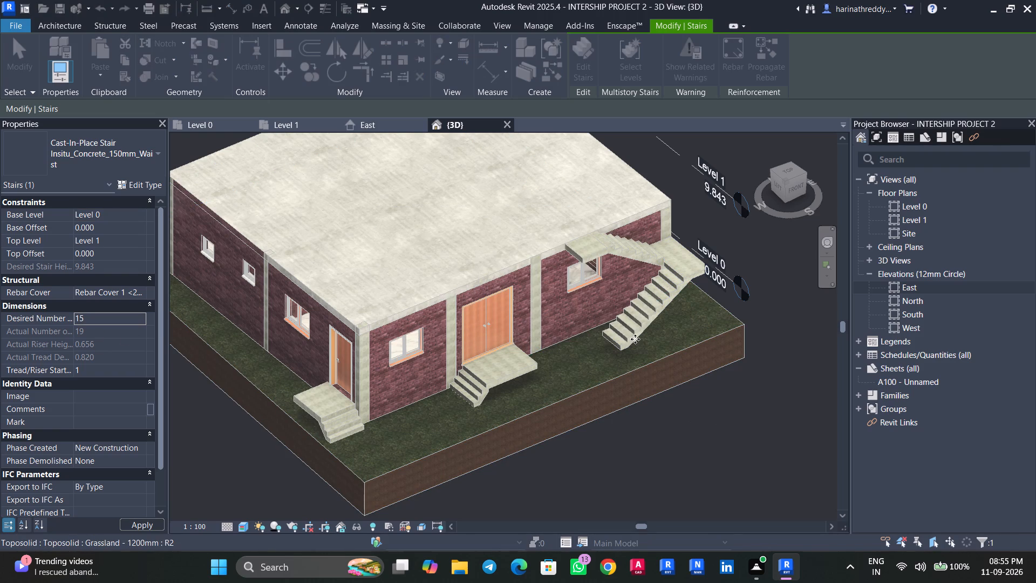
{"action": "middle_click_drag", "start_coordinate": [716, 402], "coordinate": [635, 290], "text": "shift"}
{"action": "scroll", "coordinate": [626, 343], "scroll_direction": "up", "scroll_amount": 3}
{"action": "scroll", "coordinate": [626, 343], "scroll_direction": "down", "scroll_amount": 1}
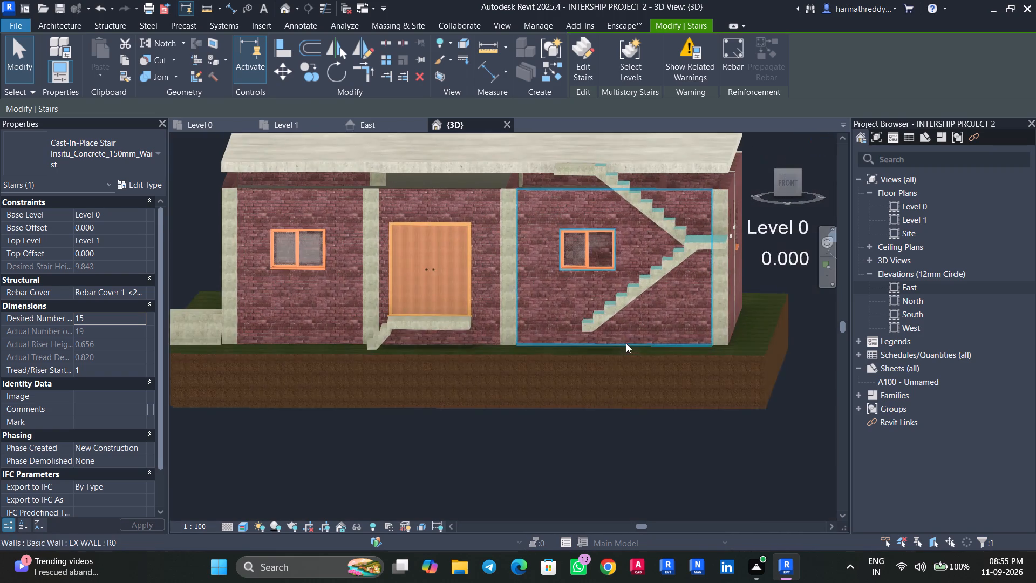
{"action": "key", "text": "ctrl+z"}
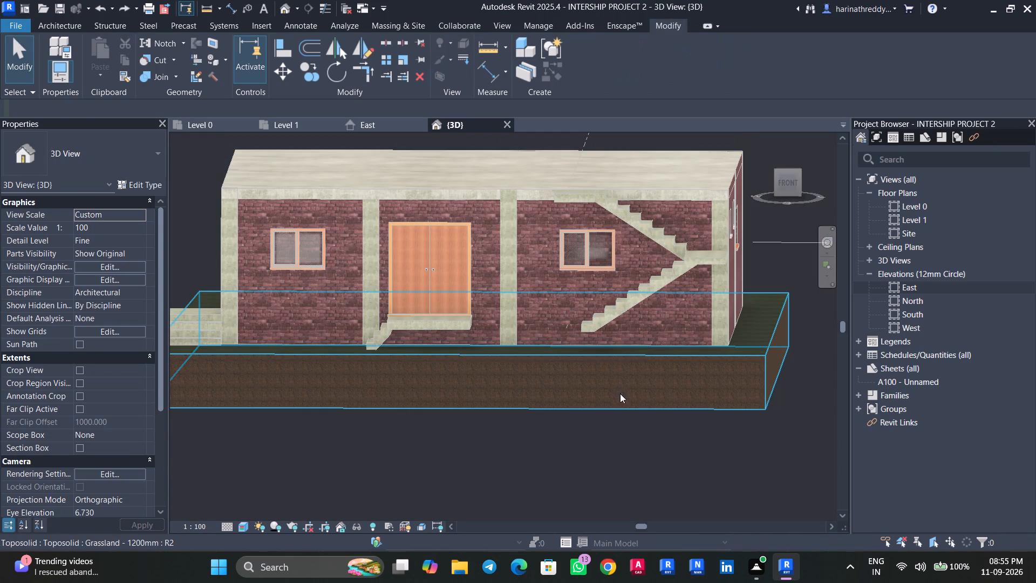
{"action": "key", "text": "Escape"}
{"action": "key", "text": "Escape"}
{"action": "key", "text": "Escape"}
Set the two-flight staircase's base offset to -1.551, matching the grassland toposolid's height offset.
{"action": "left_click", "coordinate": [581, 358]}
{"action": "middle_click_drag", "start_coordinate": [592, 419], "coordinate": [618, 448], "text": "shift"}
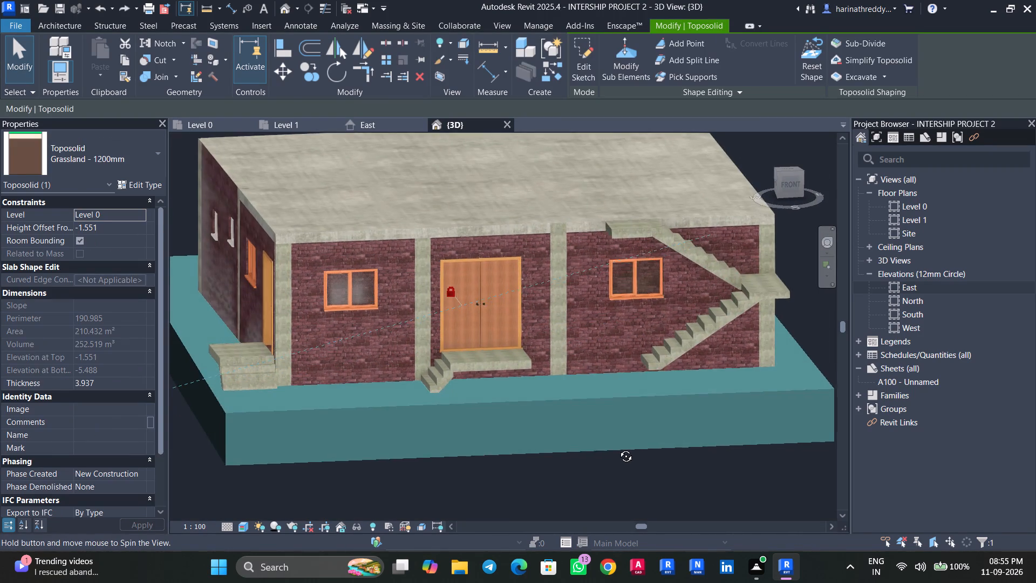
{"action": "middle_click_drag", "start_coordinate": [618, 448], "coordinate": [609, 448], "text": "shift"}
{"action": "key", "text": "Escape"}
{"action": "key", "text": "Escape"}
{"action": "left_click", "coordinate": [642, 351]}
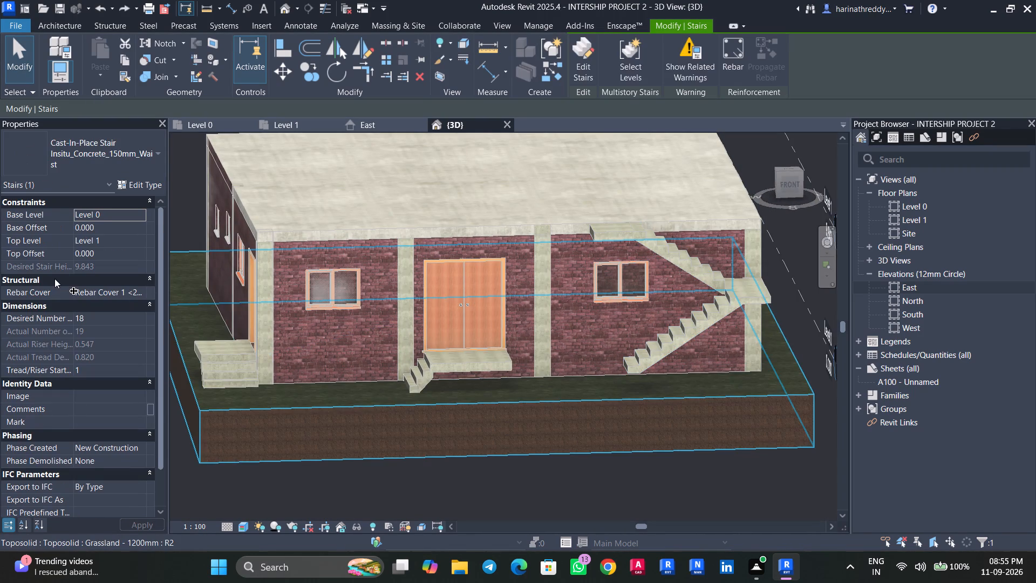
{"action": "left_click", "coordinate": [112, 232]}
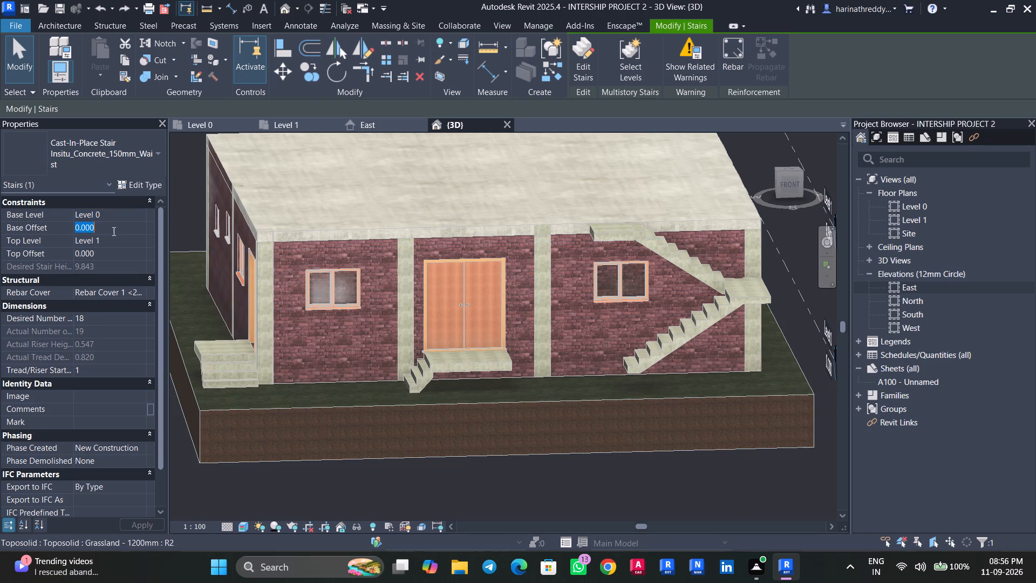
{"action": "type", "text": "-1.551"}
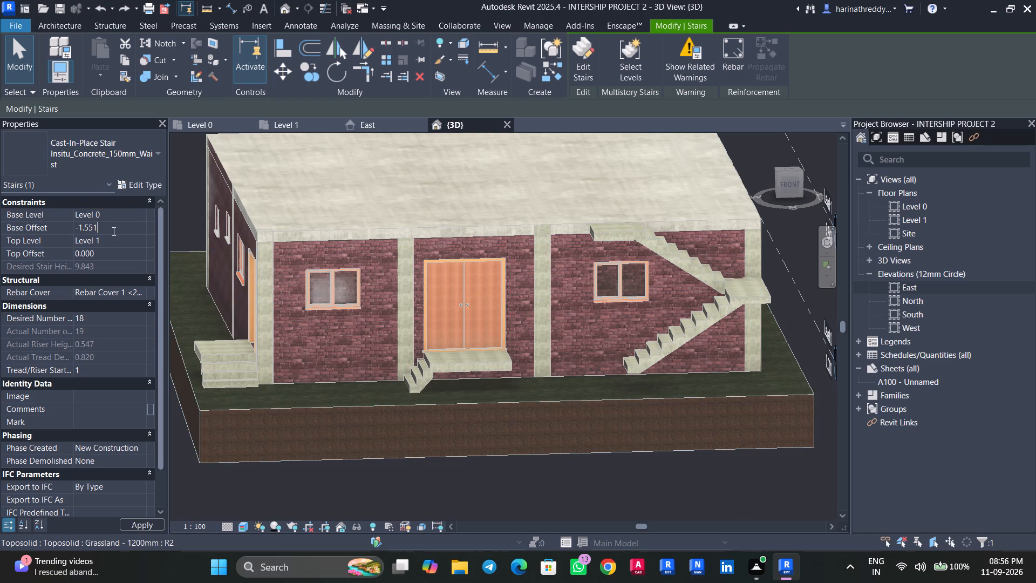
{"action": "key", "text": "Escape"}
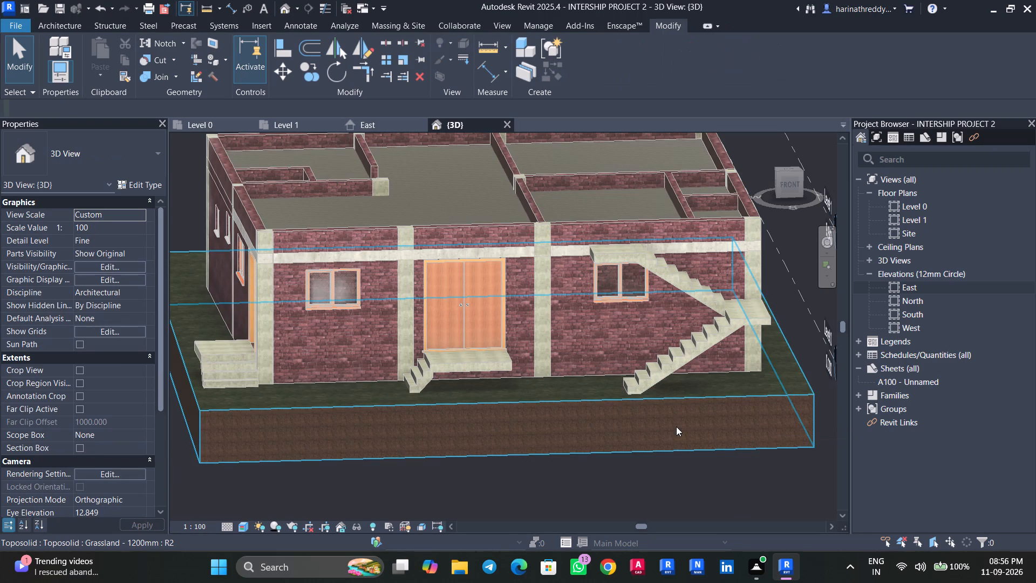
{"action": "left_click", "coordinate": [598, 492]}
Try a desired riser number of 23 for the two-flight staircase, and settle on 19 risers.
{"action": "middle_click_drag", "start_coordinate": [648, 319], "coordinate": [634, 397], "text": "shift"}
{"action": "left_click", "coordinate": [653, 385]}
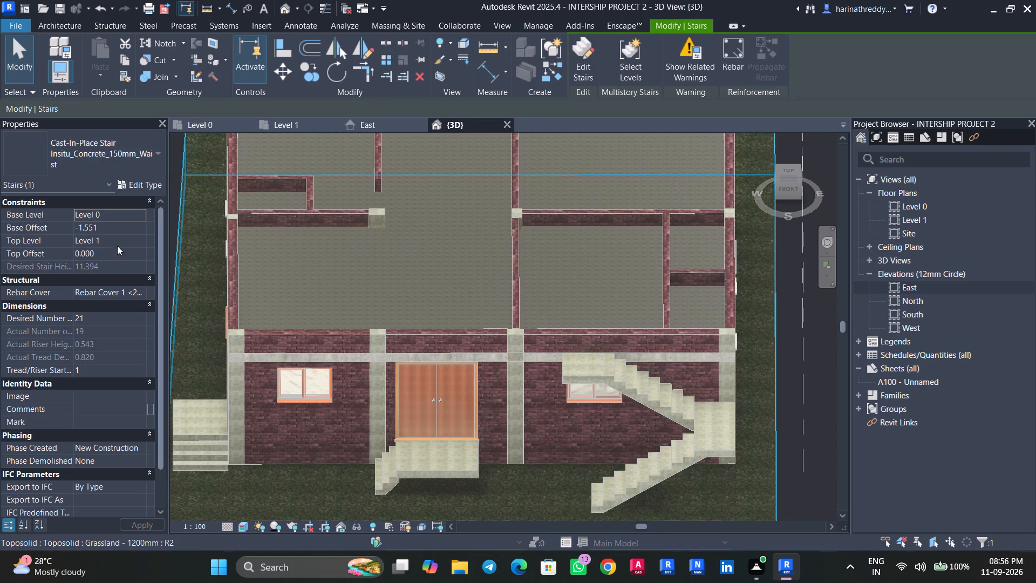
{"action": "middle_click_drag", "start_coordinate": [461, 477], "coordinate": [489, 336], "text": "shift"}
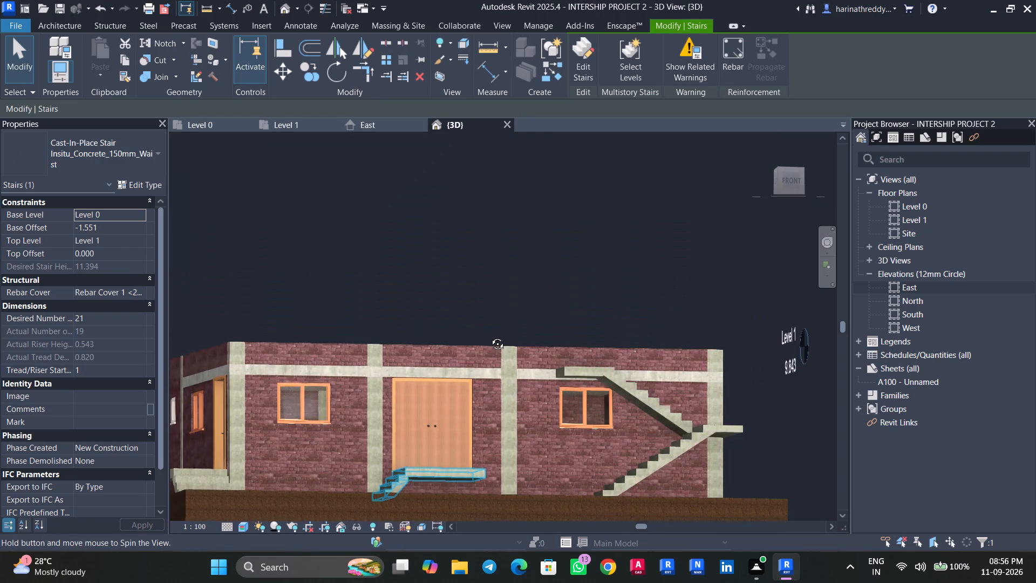
{"action": "middle_click_drag", "start_coordinate": [489, 336], "coordinate": [486, 371], "text": "shift"}
{"action": "left_click", "coordinate": [569, 369]}
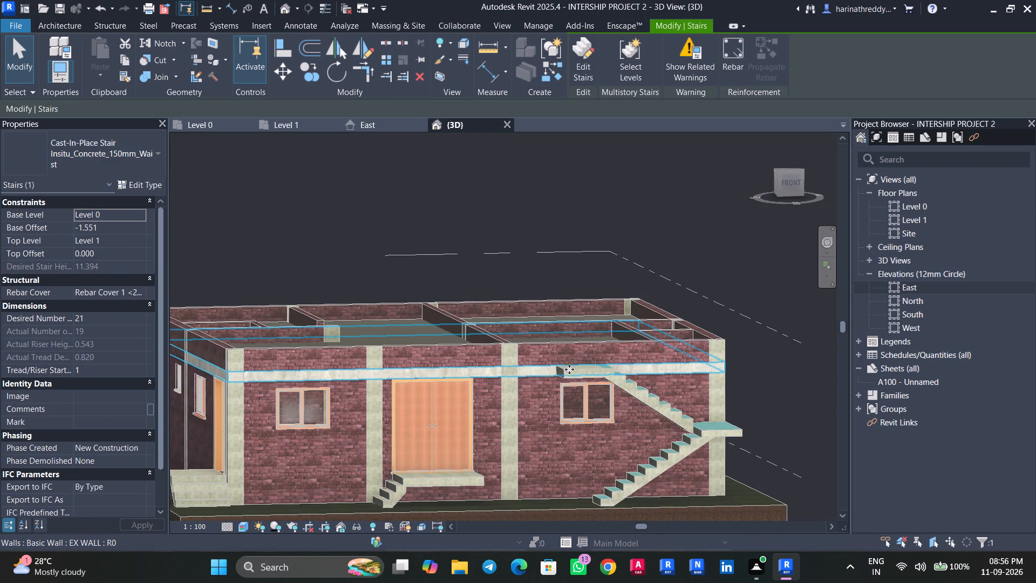
{"action": "key", "text": "Escape"}
{"action": "key", "text": "Escape"}
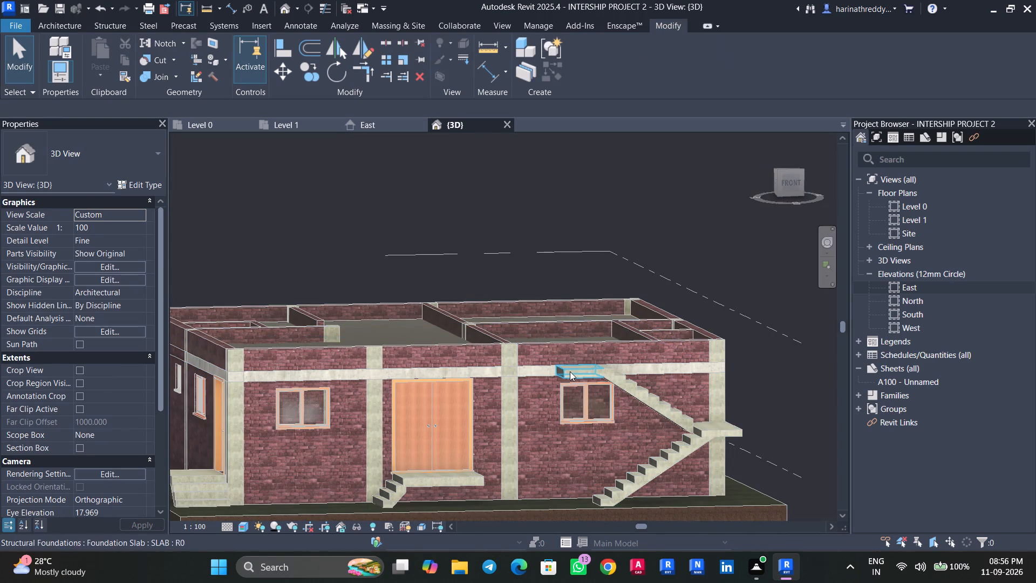
{"action": "left_click", "coordinate": [570, 371]}
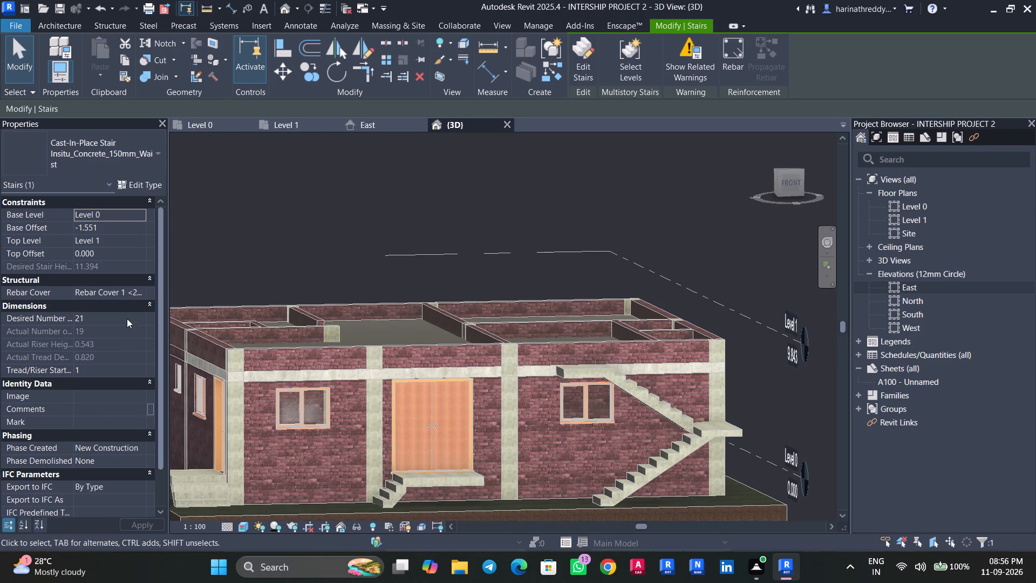
{"action": "left_click", "coordinate": [126, 318]}
{"action": "type", "text": "23"}
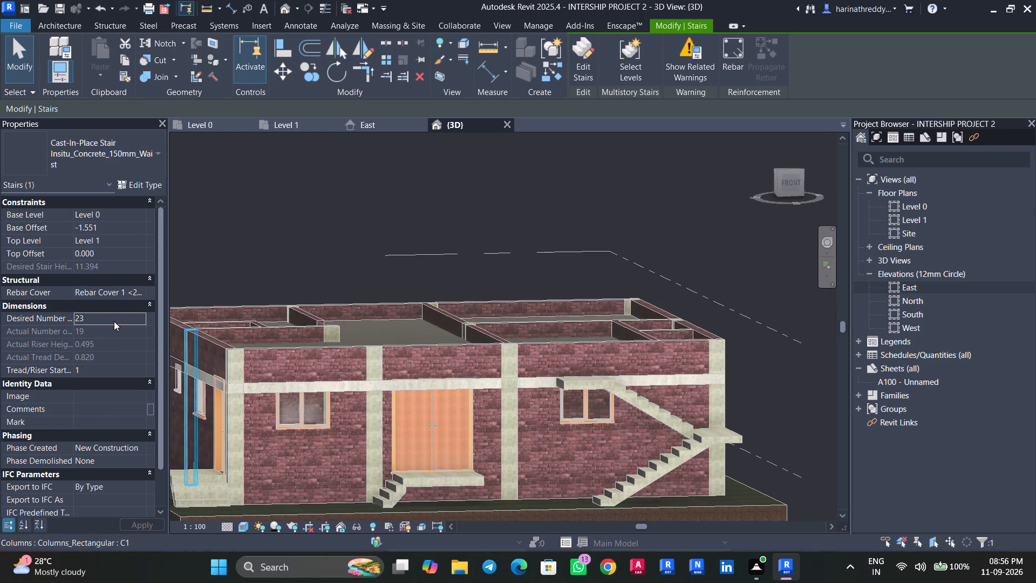
{"action": "left_click", "coordinate": [114, 321]}
{"action": "type", "text": "19"}
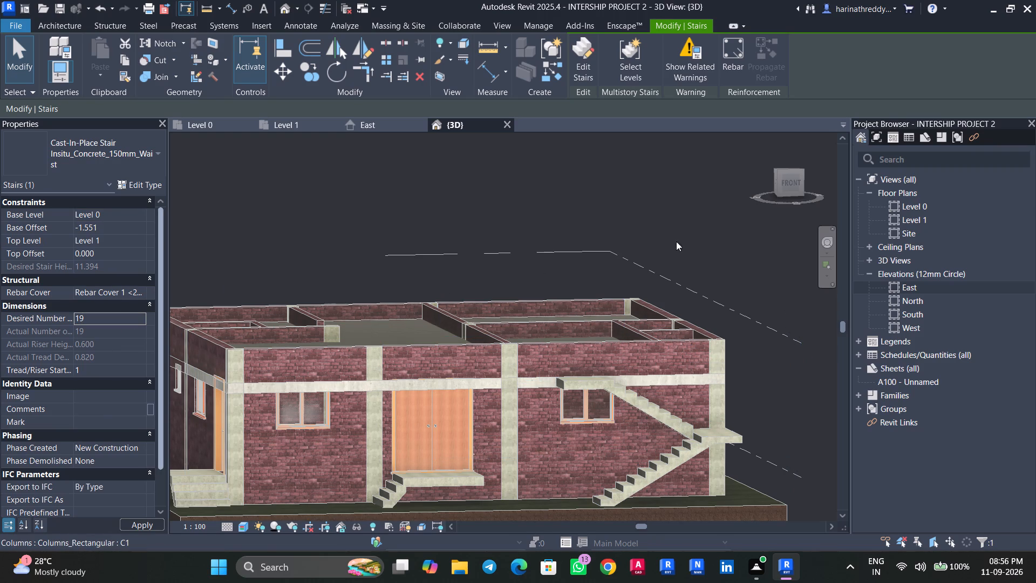
{"action": "left_click", "coordinate": [549, 325]}
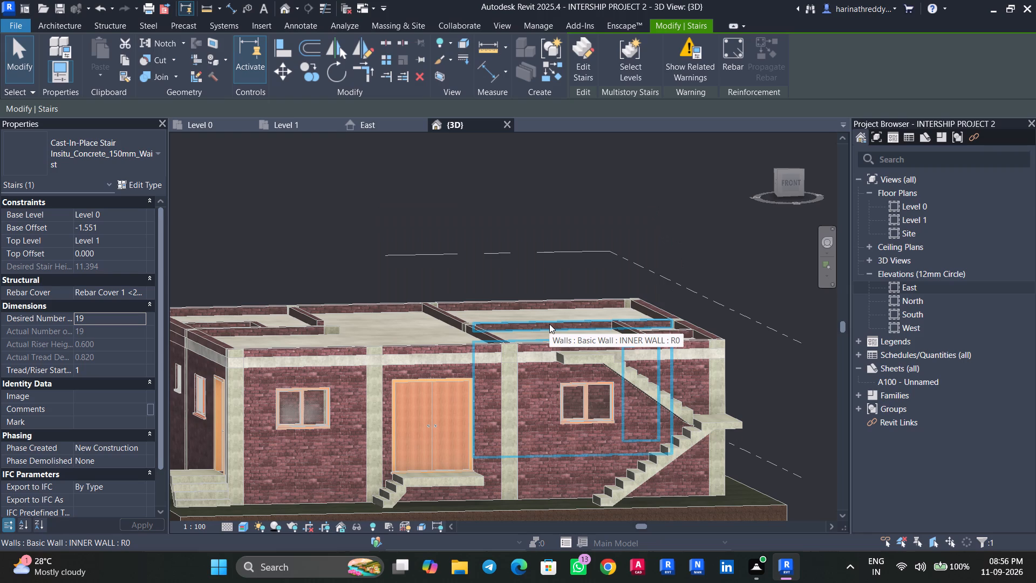
{"action": "key", "text": "Escape"}
Examine the two-flight staircase, house walls and grassland terrain from several angles.
{"action": "middle_click_drag", "start_coordinate": [551, 443], "coordinate": [634, 538], "text": "shift"}
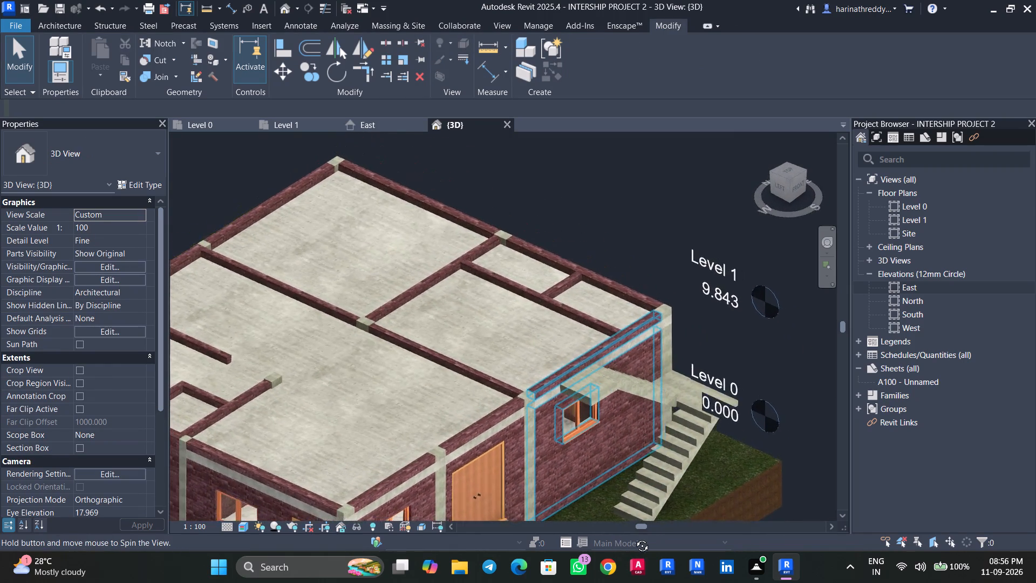
{"action": "middle_click_drag", "start_coordinate": [634, 538], "coordinate": [601, 500], "text": "shift"}
{"action": "middle_click_drag", "start_coordinate": [596, 492], "coordinate": [658, 547], "text": "shift"}
{"action": "middle_click_drag", "start_coordinate": [698, 482], "coordinate": [579, 270]}
{"action": "middle_click_drag", "start_coordinate": [630, 371], "coordinate": [541, 314], "text": "shift"}
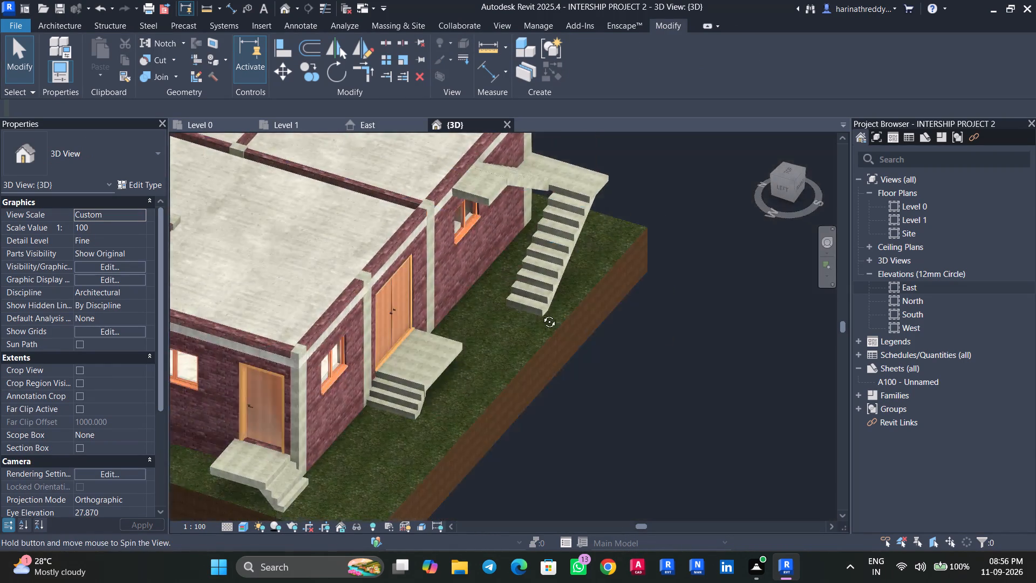
{"action": "middle_click_drag", "start_coordinate": [541, 314], "coordinate": [507, 280], "text": "shift"}
{"action": "scroll", "coordinate": [492, 293], "scroll_direction": "up", "scroll_amount": 2}
{"action": "scroll", "coordinate": [492, 293], "scroll_direction": "down", "scroll_amount": 1}
{"action": "scroll", "coordinate": [492, 293], "scroll_direction": "up", "scroll_amount": 3}
{"action": "scroll", "coordinate": [492, 306], "scroll_direction": "down", "scroll_amount": 1}
{"action": "scroll", "coordinate": [492, 306], "scroll_direction": "up", "scroll_amount": 4}
{"action": "scroll", "coordinate": [440, 361], "scroll_direction": "down", "scroll_amount": 8}
{"action": "middle_click_drag", "start_coordinate": [450, 348], "coordinate": [459, 417]}
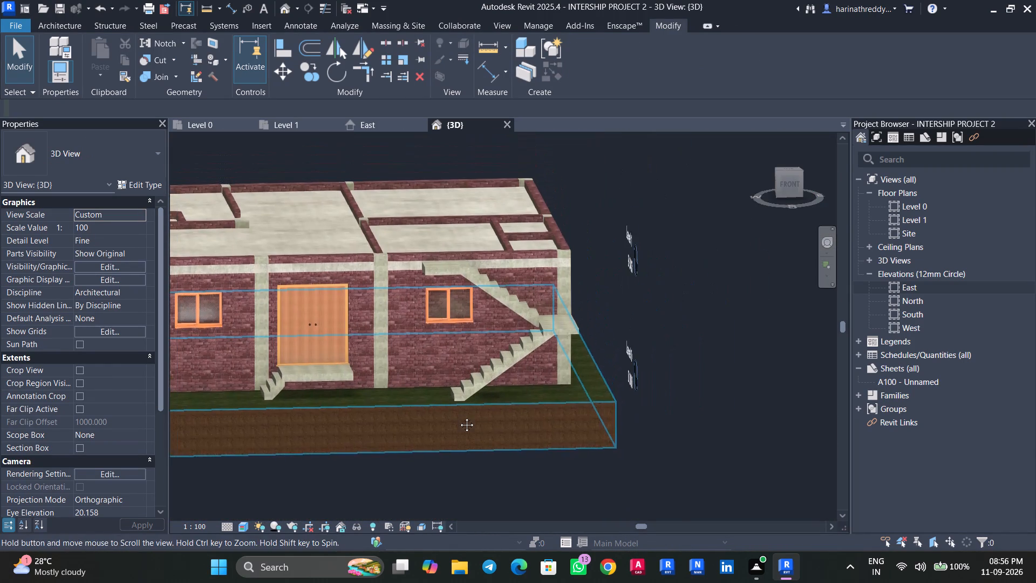
{"action": "middle_click_drag", "start_coordinate": [459, 417], "coordinate": [459, 417]}
Set the two-flight staircase's top offset from Level 1 to 1.551.
{"action": "left_click", "coordinate": [449, 271]}
{"action": "scroll", "coordinate": [444, 268], "scroll_direction": "up", "scroll_amount": 2}
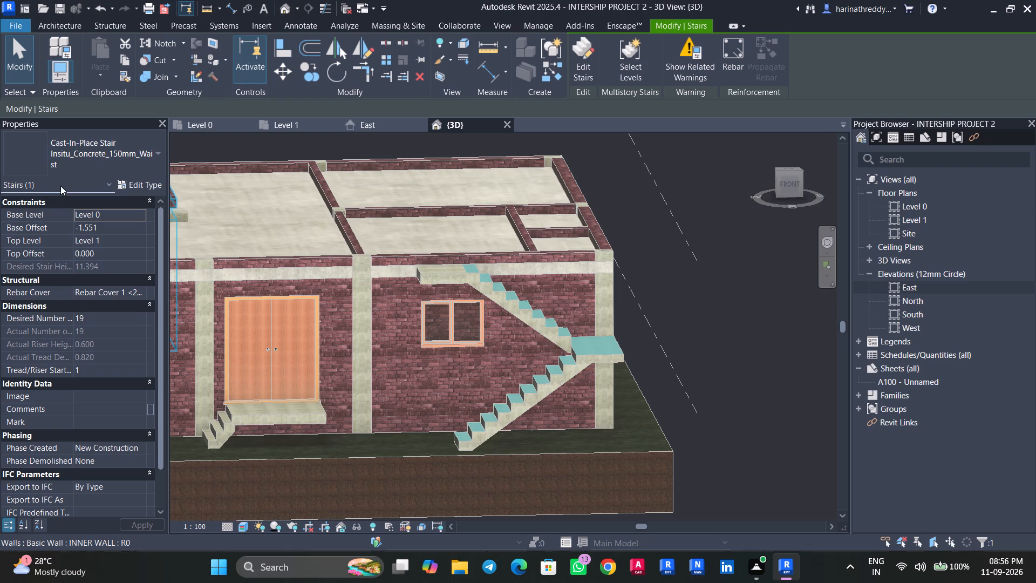
{"action": "left_click", "coordinate": [119, 252]}
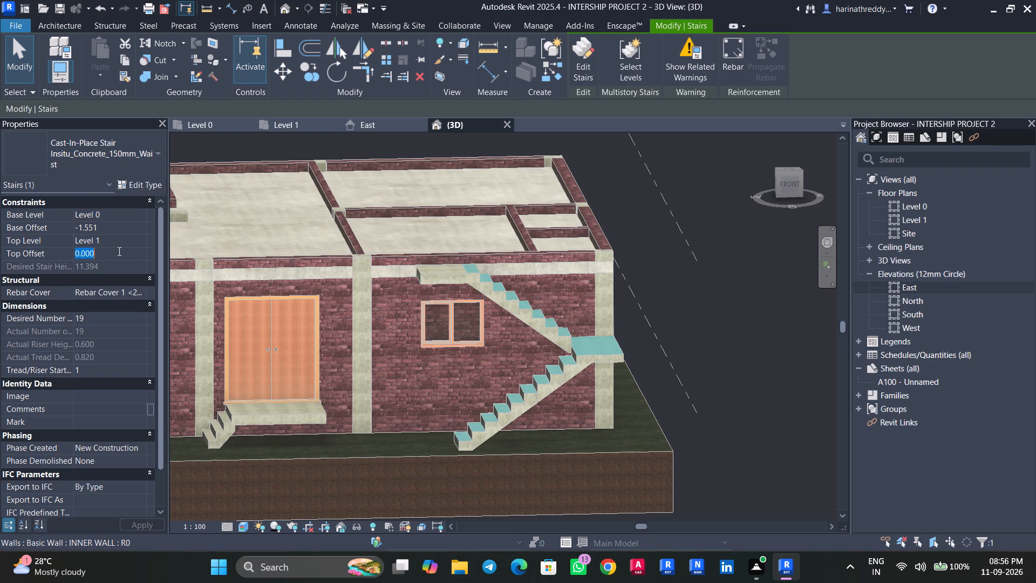
{"action": "type", "text": "1.551"}
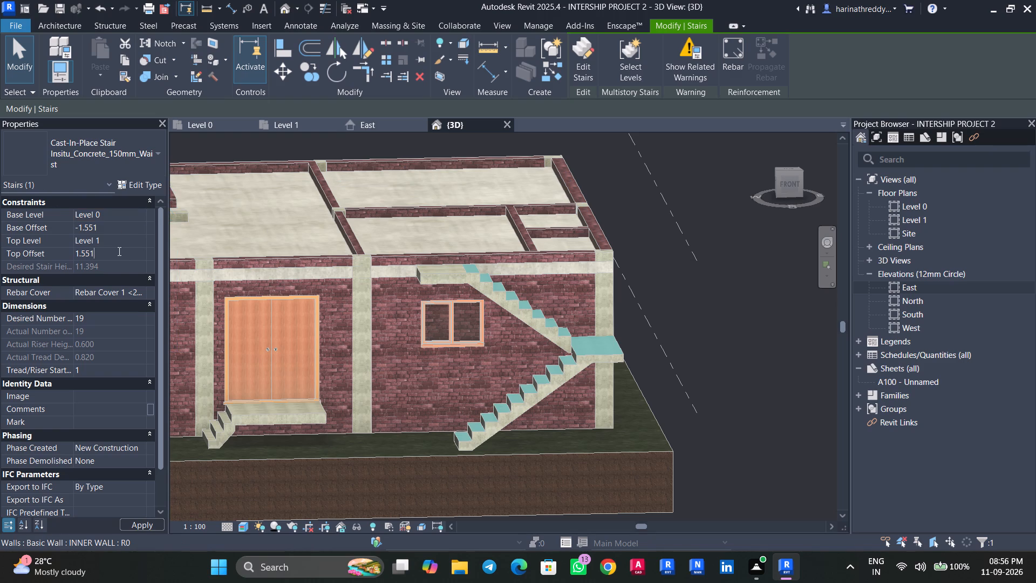
{"action": "left_click", "coordinate": [560, 321]}
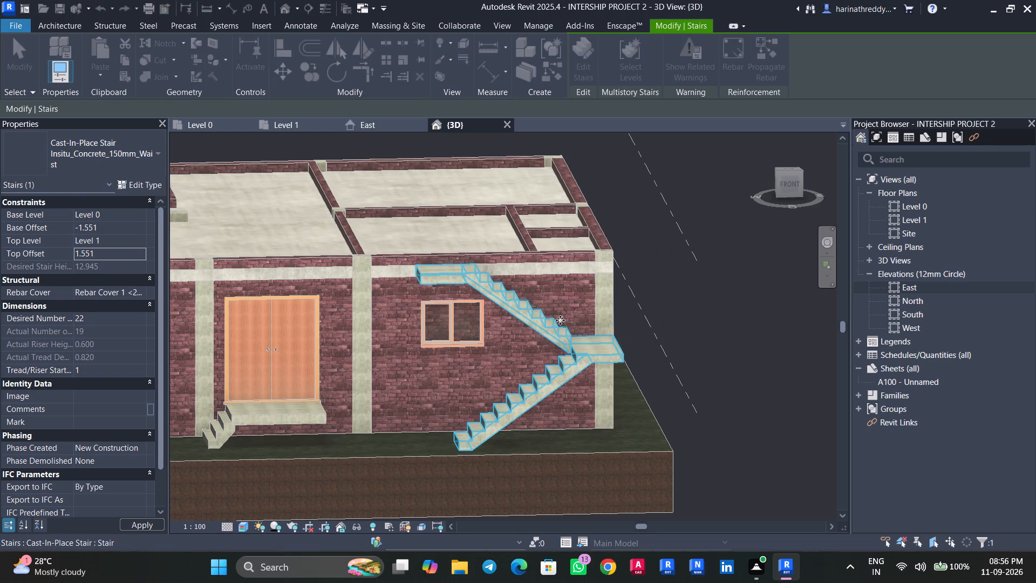
{"action": "key", "text": "Escape"}
{"action": "key", "text": "Escape"}
Set the roof slab's height offset from Level 1 to 0.000.
{"action": "left_click", "coordinate": [397, 275]}
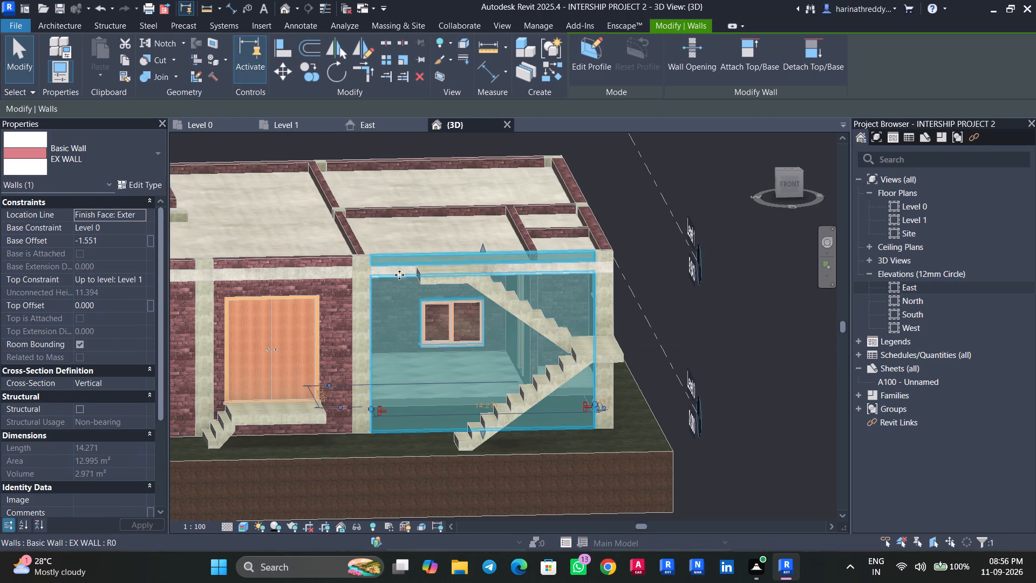
{"action": "middle_click_drag", "start_coordinate": [435, 357], "coordinate": [271, 389], "text": "shift"}
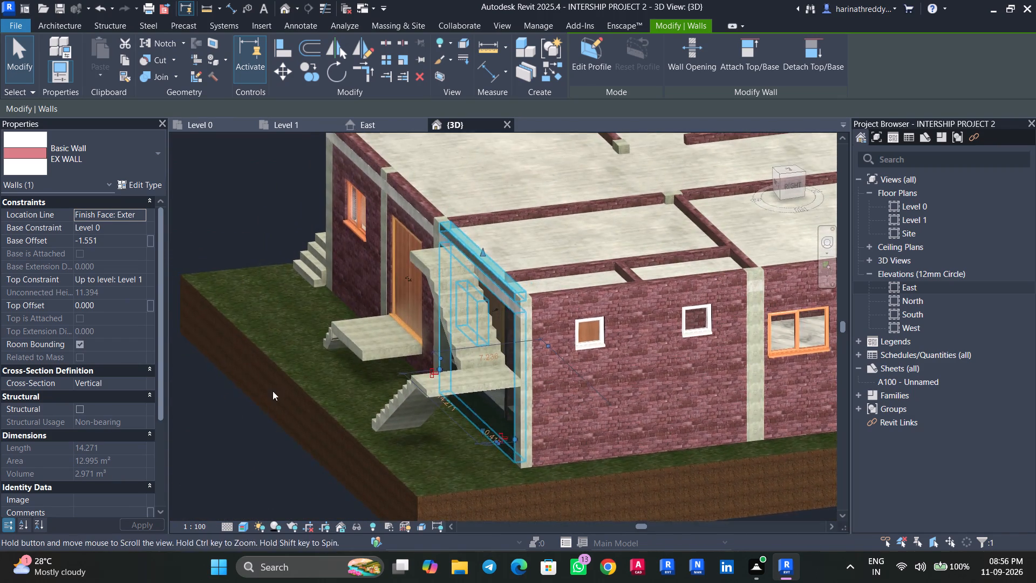
{"action": "key", "text": "Escape"}
{"action": "key", "text": "Escape"}
{"action": "middle_click_drag", "start_coordinate": [512, 245], "coordinate": [534, 357]}
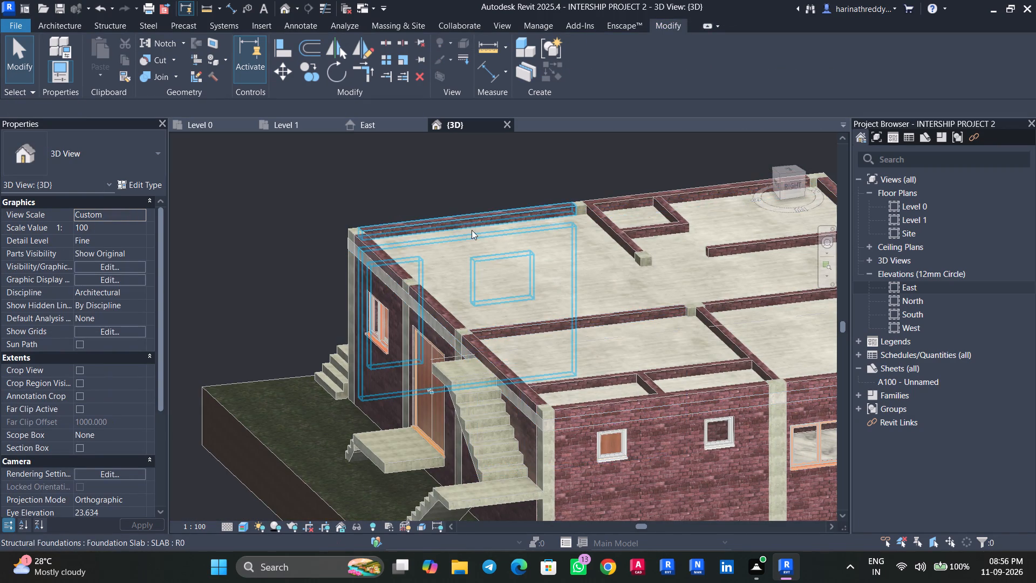
{"action": "left_click", "coordinate": [473, 238]}
{"action": "left_click", "coordinate": [106, 221]}
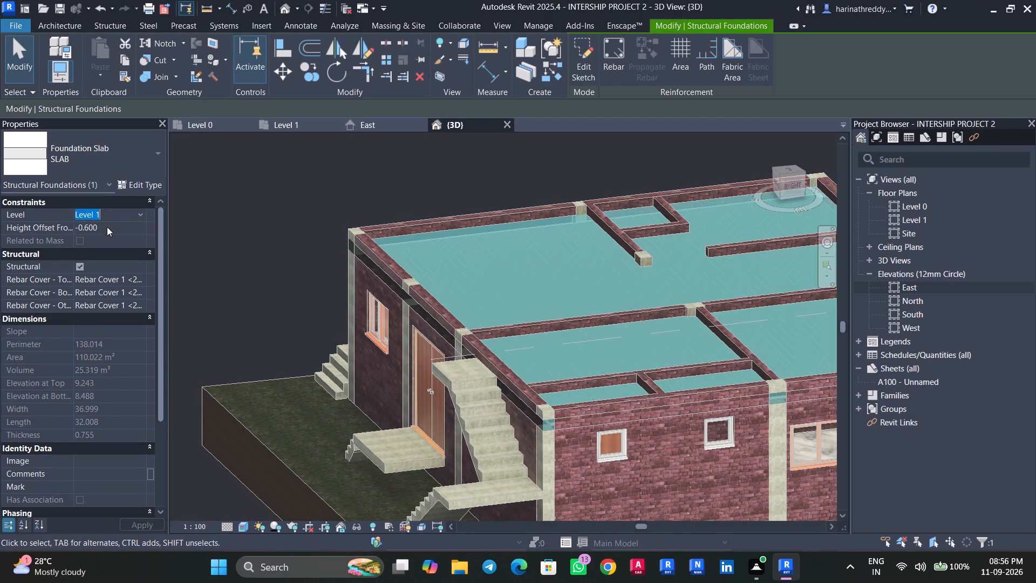
{"action": "left_click", "coordinate": [107, 227]}
{"action": "key", "text": "0"}
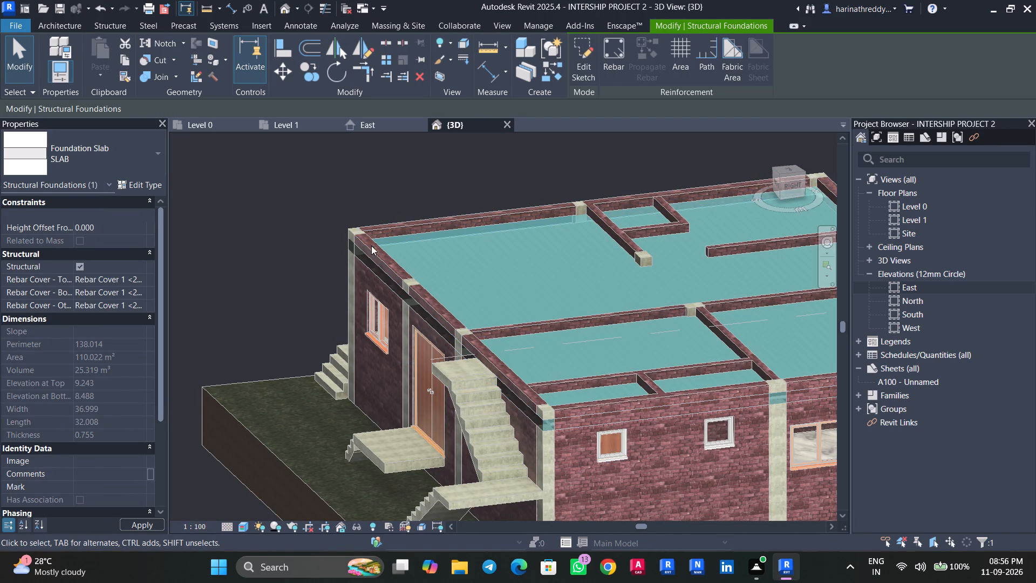
{"action": "left_click", "coordinate": [442, 330]}
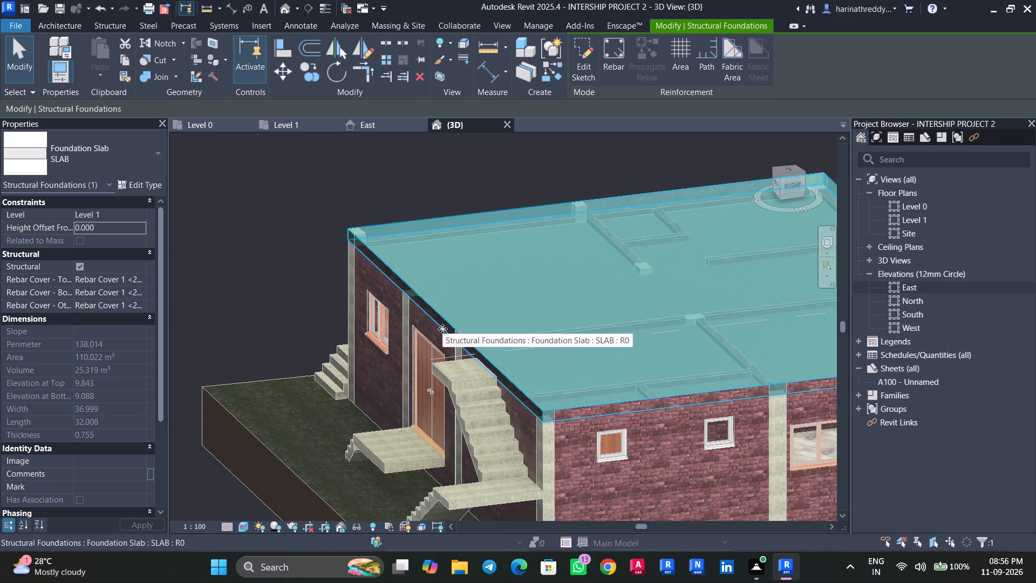
{"action": "key", "text": "Escape"}
Open the two-flight staircase for component editing in a front view of the house.
{"action": "middle_click_drag", "start_coordinate": [381, 443], "coordinate": [508, 422], "text": "shift"}
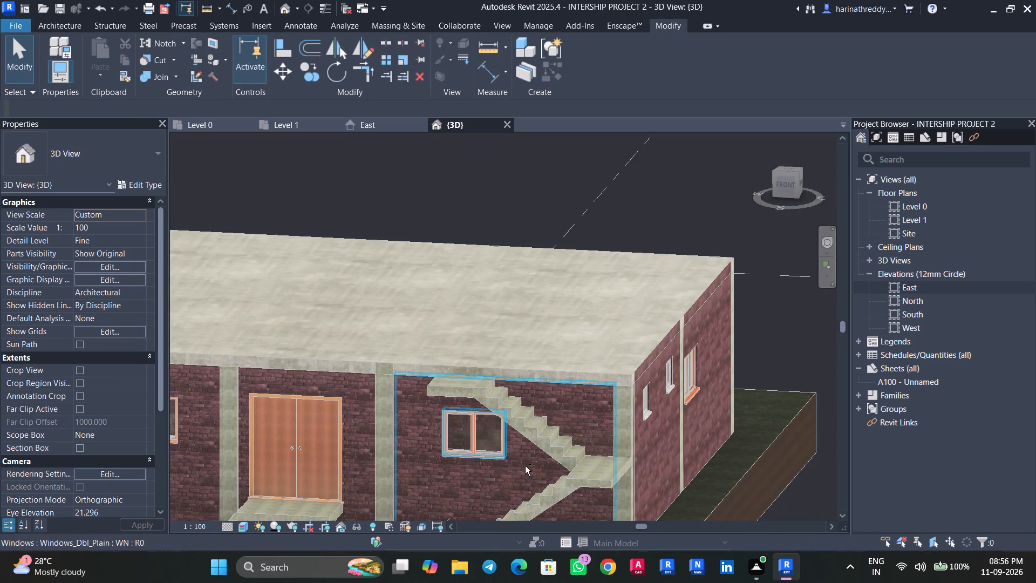
{"action": "middle_click_drag", "start_coordinate": [562, 457], "coordinate": [602, 442], "text": "shift"}
{"action": "middle_click_drag", "start_coordinate": [662, 490], "coordinate": [661, 382]}
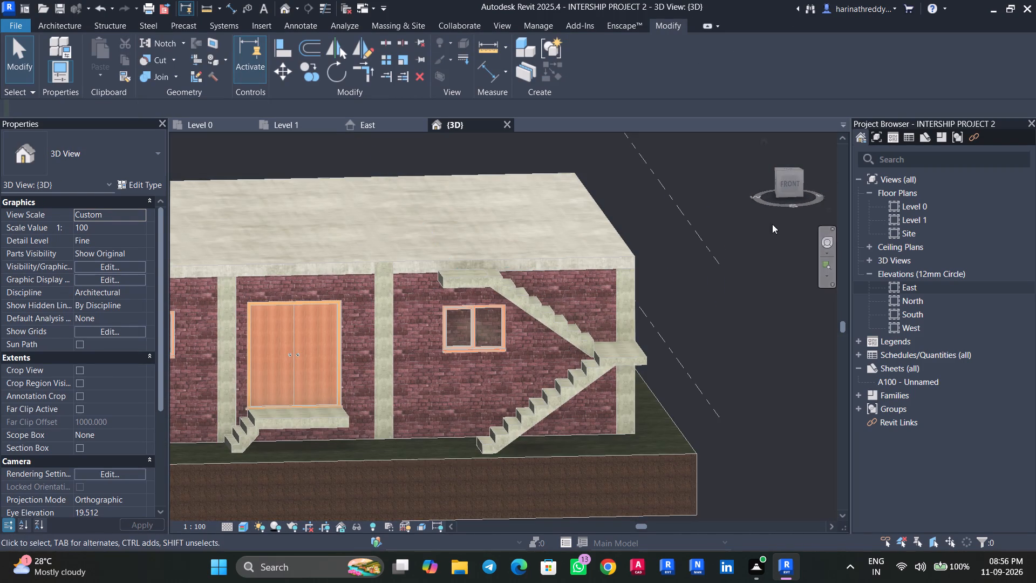
{"action": "left_click", "coordinate": [790, 188]}
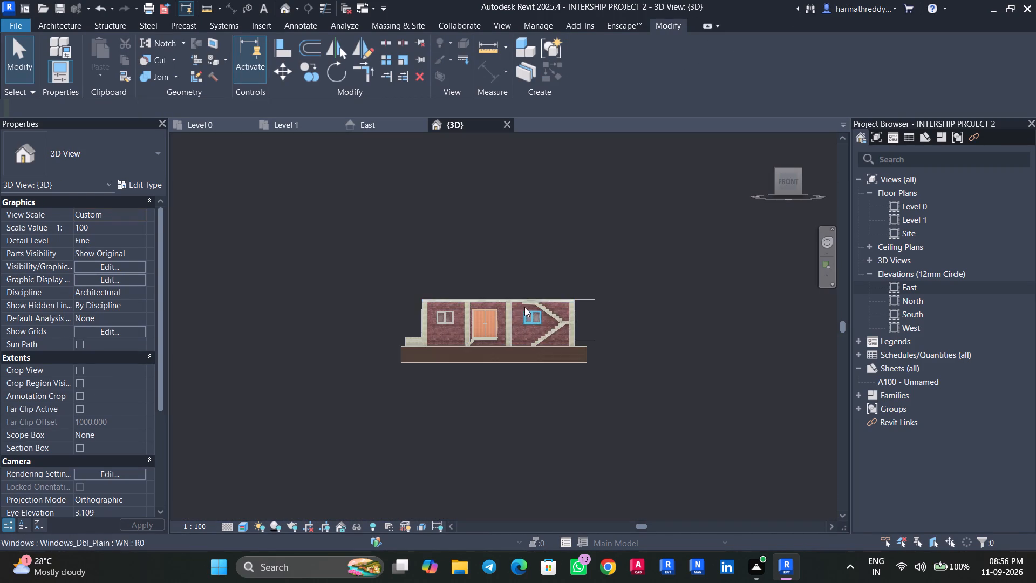
{"action": "scroll", "coordinate": [529, 304], "scroll_direction": "up", "scroll_amount": 5}
{"action": "scroll", "coordinate": [537, 301], "scroll_direction": "down", "scroll_amount": 1}
{"action": "scroll", "coordinate": [538, 301], "scroll_direction": "up", "scroll_amount": 4}
{"action": "left_click", "coordinate": [523, 306]}
{"action": "scroll", "coordinate": [523, 306], "scroll_direction": "up", "scroll_amount": 5}
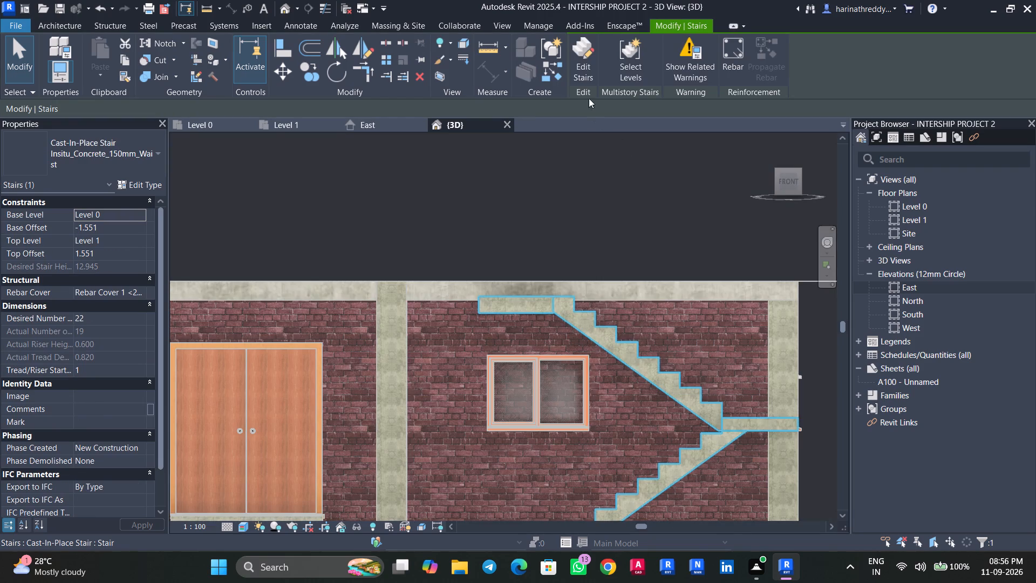
{"action": "left_click", "coordinate": [584, 63]}
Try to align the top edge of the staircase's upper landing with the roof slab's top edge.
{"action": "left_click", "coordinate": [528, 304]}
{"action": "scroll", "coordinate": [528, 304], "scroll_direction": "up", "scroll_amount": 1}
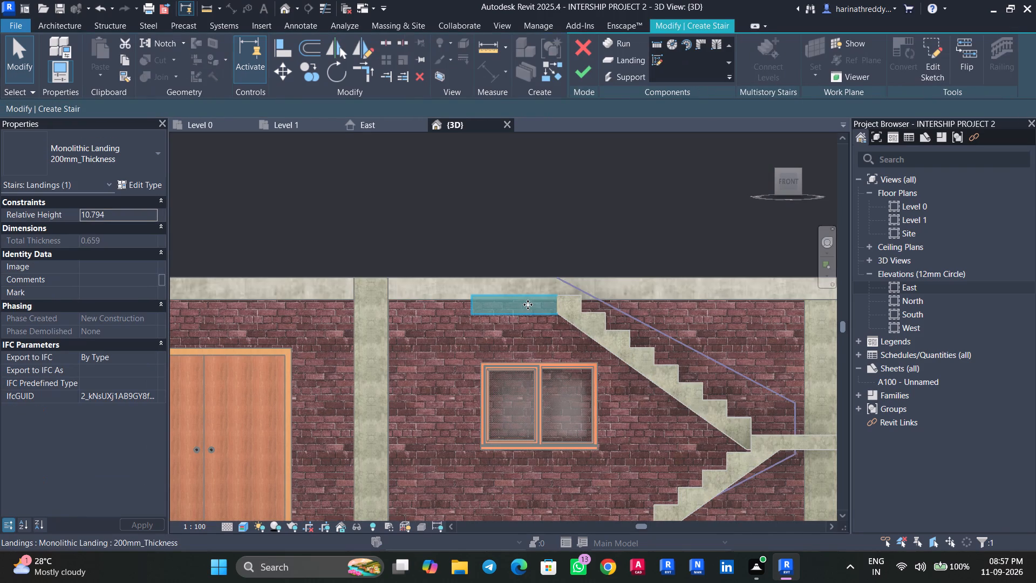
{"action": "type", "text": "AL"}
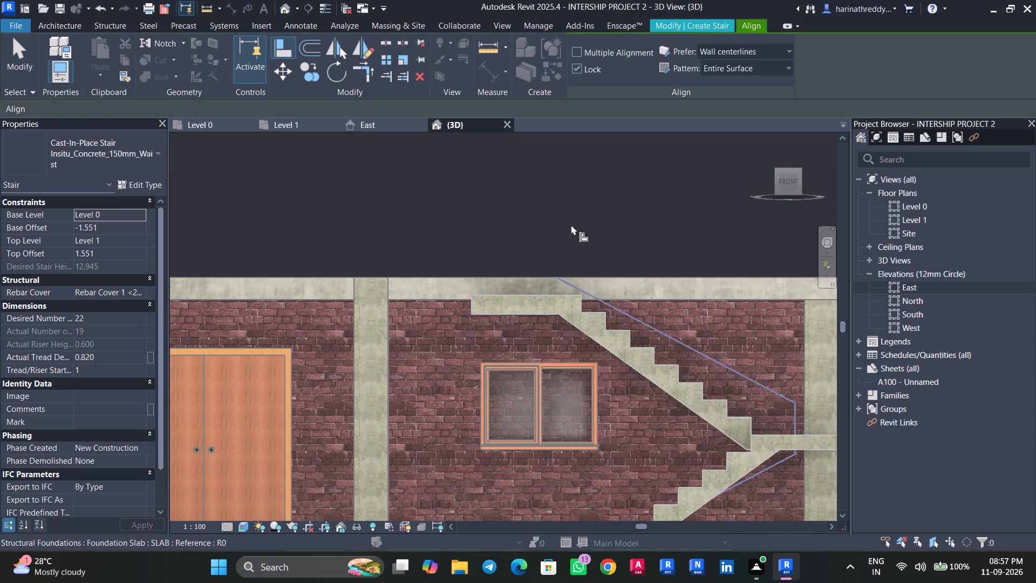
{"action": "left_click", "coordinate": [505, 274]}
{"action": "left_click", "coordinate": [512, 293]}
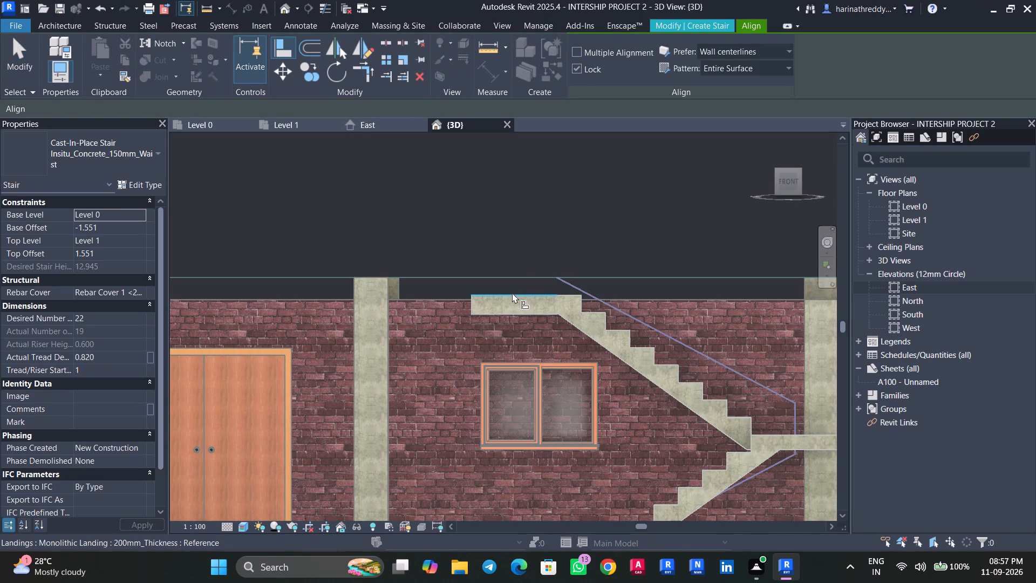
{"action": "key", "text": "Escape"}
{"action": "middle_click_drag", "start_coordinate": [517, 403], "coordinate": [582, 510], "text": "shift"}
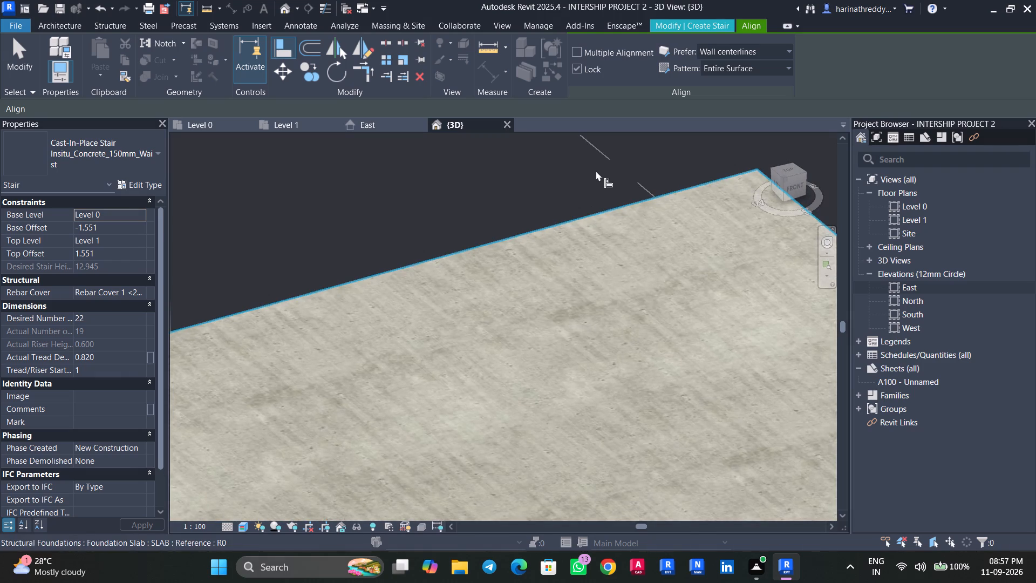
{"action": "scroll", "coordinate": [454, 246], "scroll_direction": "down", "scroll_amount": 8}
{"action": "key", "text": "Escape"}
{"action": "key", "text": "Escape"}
Check the staircase against the house and finish the stair edit.
{"action": "middle_click_drag", "start_coordinate": [768, 487], "coordinate": [715, 316]}
{"action": "middle_click_drag", "start_coordinate": [730, 378], "coordinate": [727, 378], "text": "shift"}
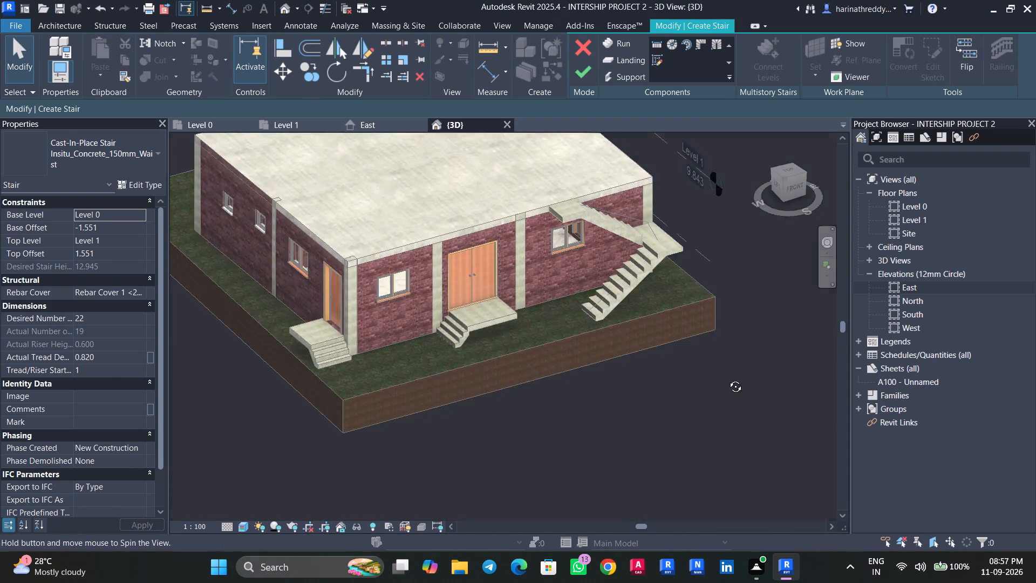
{"action": "middle_click_drag", "start_coordinate": [727, 378], "coordinate": [681, 315], "text": "shift"}
{"action": "middle_click_drag", "start_coordinate": [559, 333], "coordinate": [578, 374]}
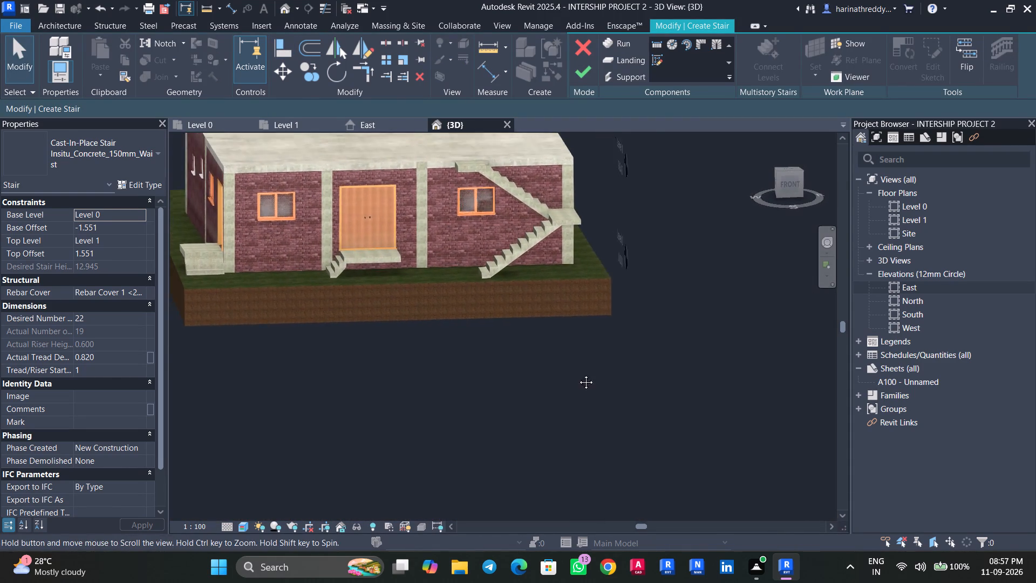
{"action": "middle_click_drag", "start_coordinate": [578, 374], "coordinate": [592, 421]}
{"action": "scroll", "coordinate": [590, 417], "scroll_direction": "up", "scroll_amount": 1}
{"action": "middle_click_drag", "start_coordinate": [475, 388], "coordinate": [490, 408], "text": "shift"}
{"action": "left_click", "coordinate": [589, 69]}
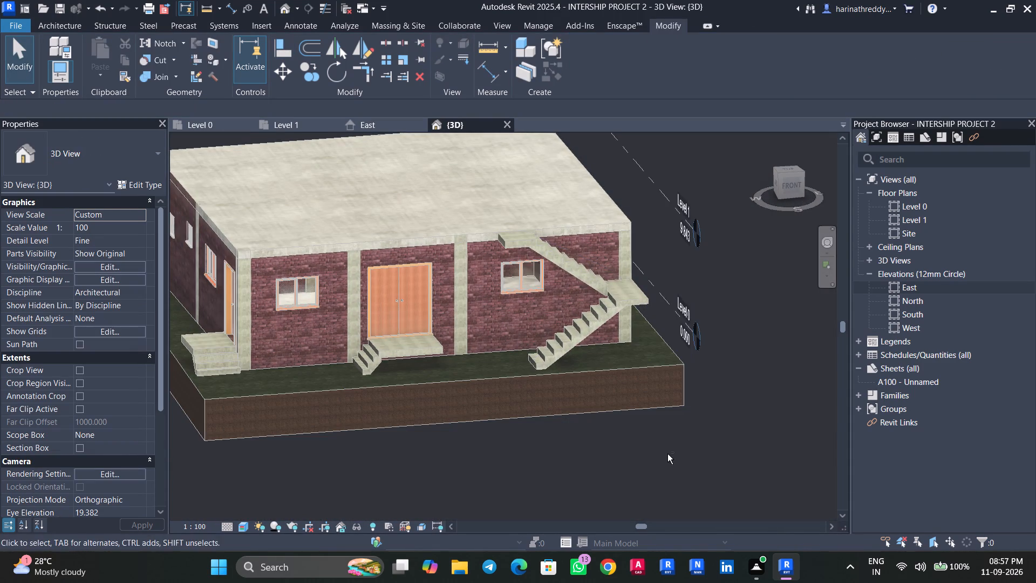
Start a sketched railing path in a top view of the house and set the railing type to 900mm.
{"action": "middle_click_drag", "start_coordinate": [683, 464], "coordinate": [704, 502], "text": "shift"}
{"action": "scroll", "coordinate": [667, 486], "scroll_direction": "up", "scroll_amount": 2}
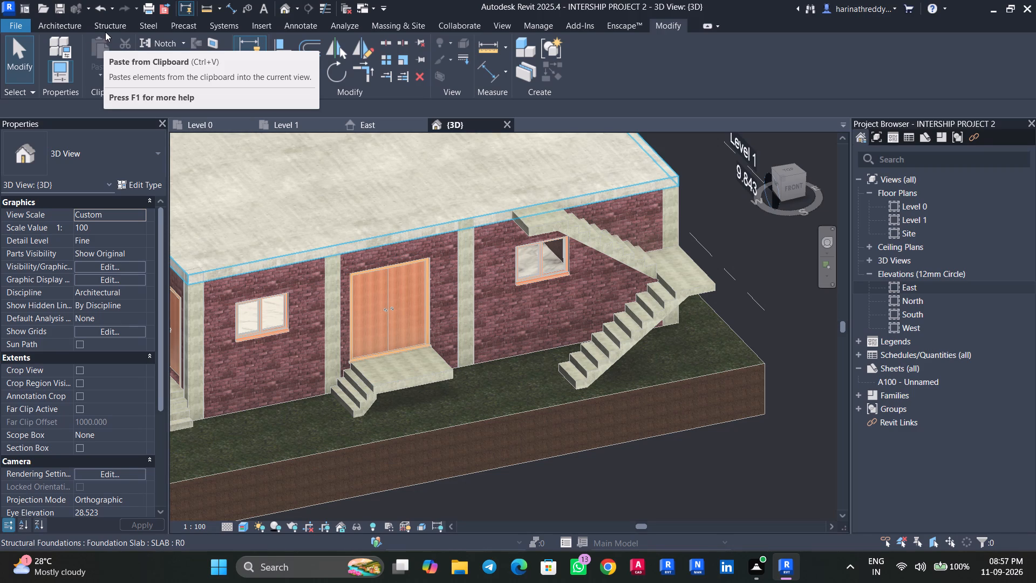
{"action": "left_click", "coordinate": [63, 28]}
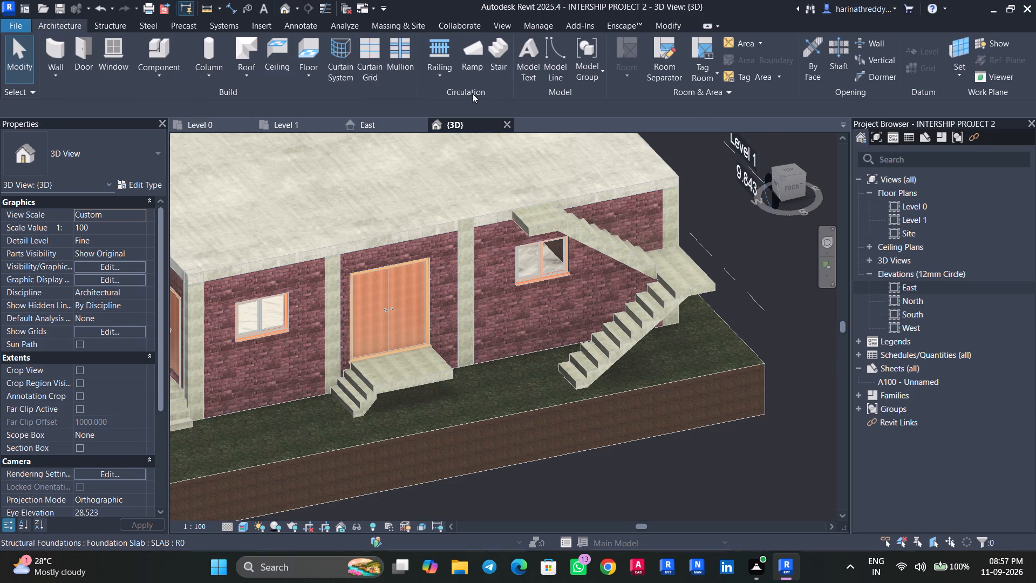
{"action": "left_click", "coordinate": [438, 78]}
{"action": "left_click", "coordinate": [445, 104]}
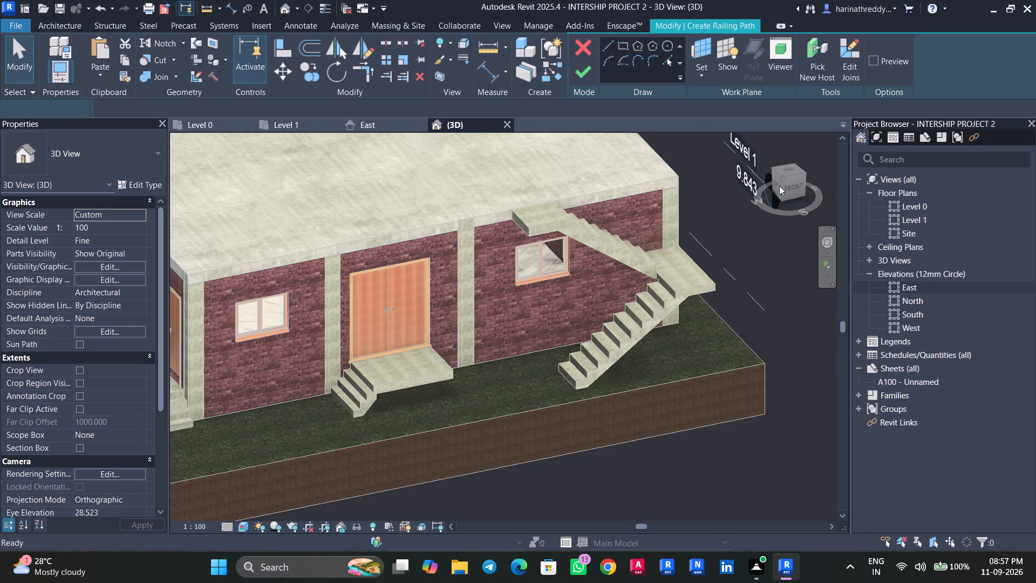
{"action": "left_click", "coordinate": [786, 174]}
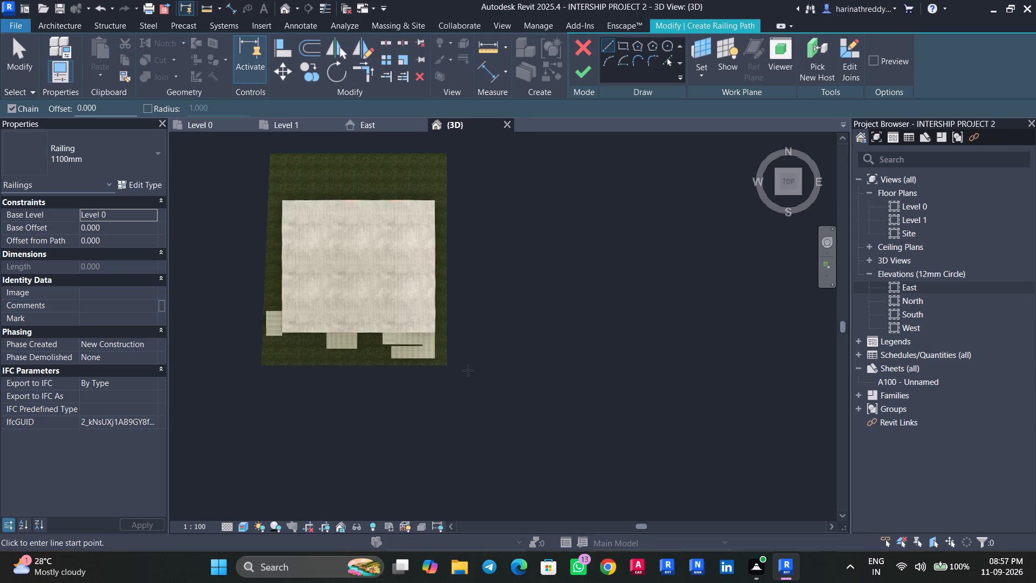
{"action": "scroll", "coordinate": [386, 367], "scroll_direction": "up", "scroll_amount": 1}
{"action": "scroll", "coordinate": [386, 368], "scroll_direction": "down", "scroll_amount": 1}
{"action": "scroll", "coordinate": [387, 368], "scroll_direction": "up", "scroll_amount": 2}
{"action": "middle_click_drag", "start_coordinate": [548, 448], "coordinate": [478, 218]}
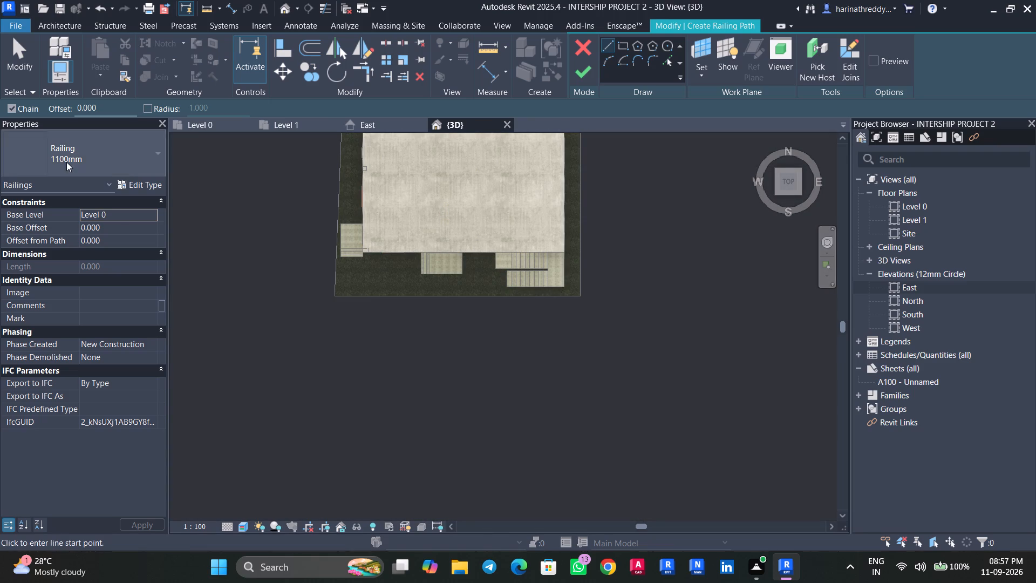
{"action": "left_click", "coordinate": [74, 156]}
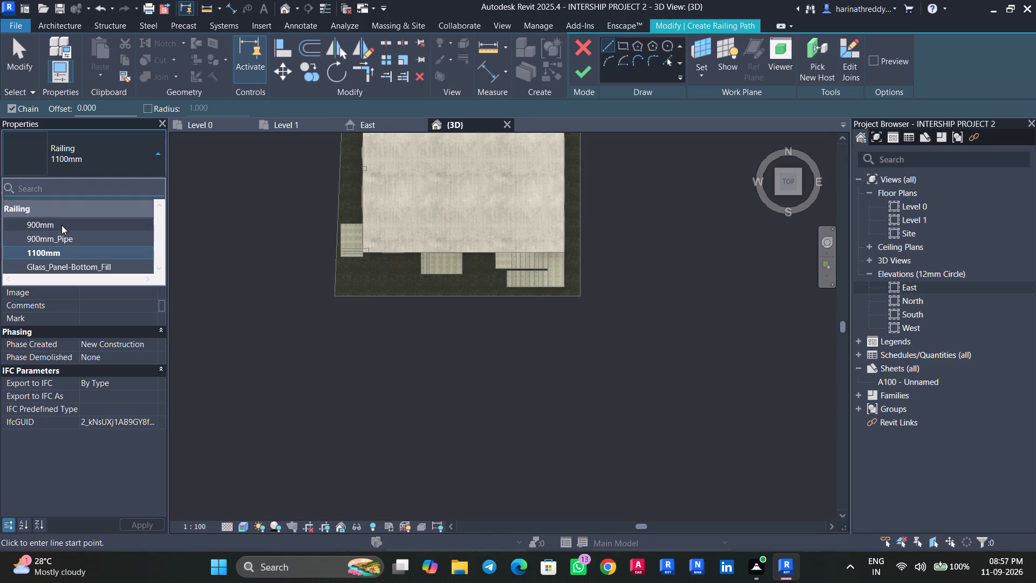
{"action": "left_click", "coordinate": [63, 225]}
{"action": "left_click", "coordinate": [102, 172]}
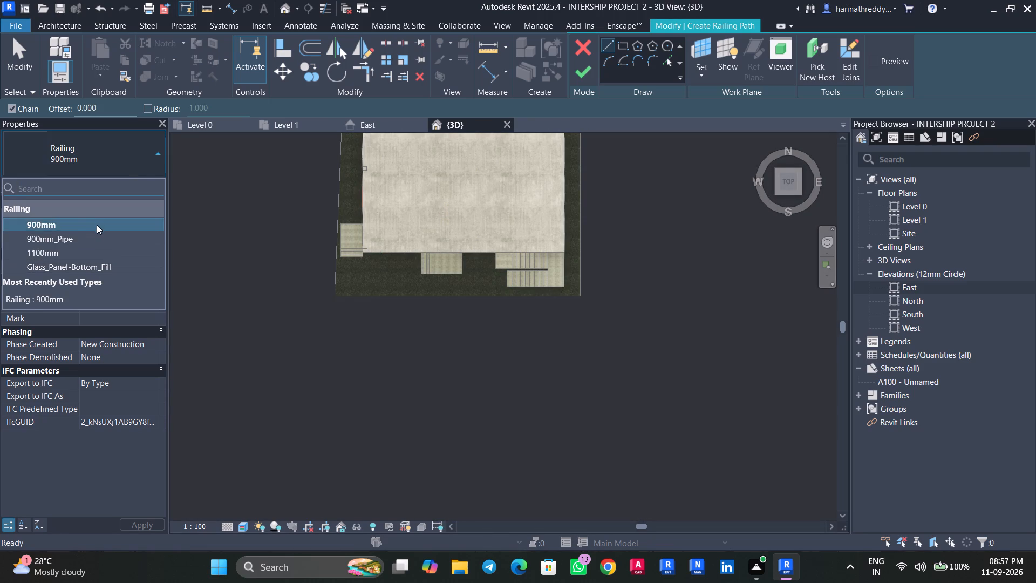
{"action": "left_click", "coordinate": [97, 225]}
{"action": "left_click", "coordinate": [98, 166]}
{"action": "scroll", "coordinate": [508, 284], "scroll_direction": "up", "scroll_amount": 2}
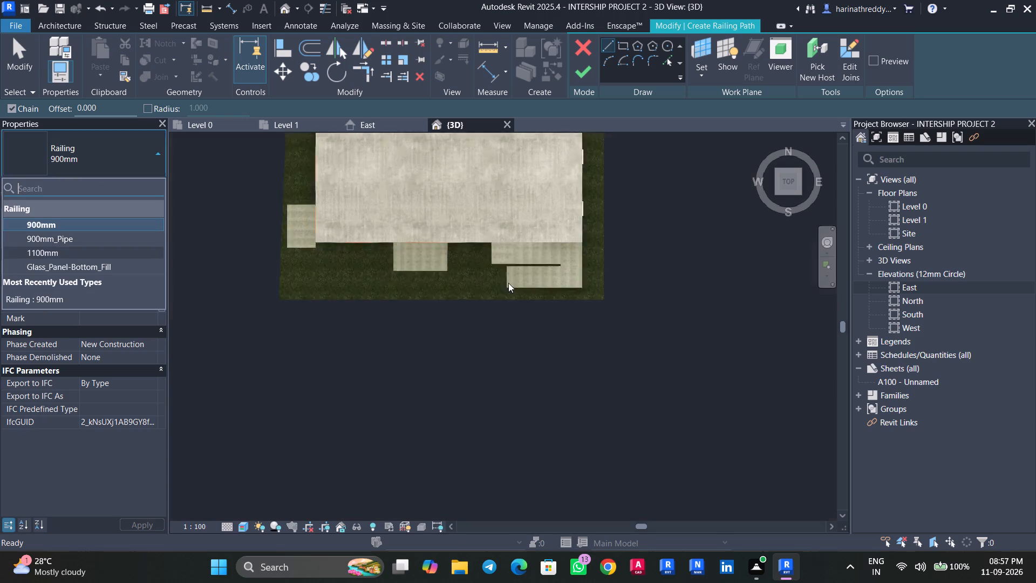
{"action": "scroll", "coordinate": [508, 283], "scroll_direction": "up", "scroll_amount": 7}
{"action": "key", "text": "Escape"}
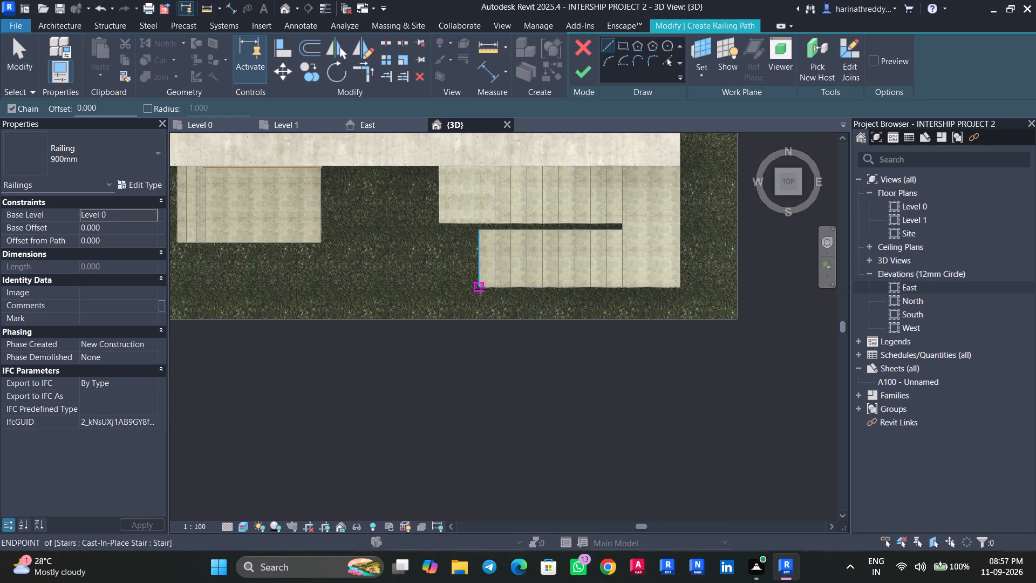
Sketch the railing path along the lower flight's outer edge, the middle landing's outer edge and the wall side up to the upper landing's end.
{"action": "scroll", "coordinate": [481, 288], "scroll_direction": "up", "scroll_amount": 4}
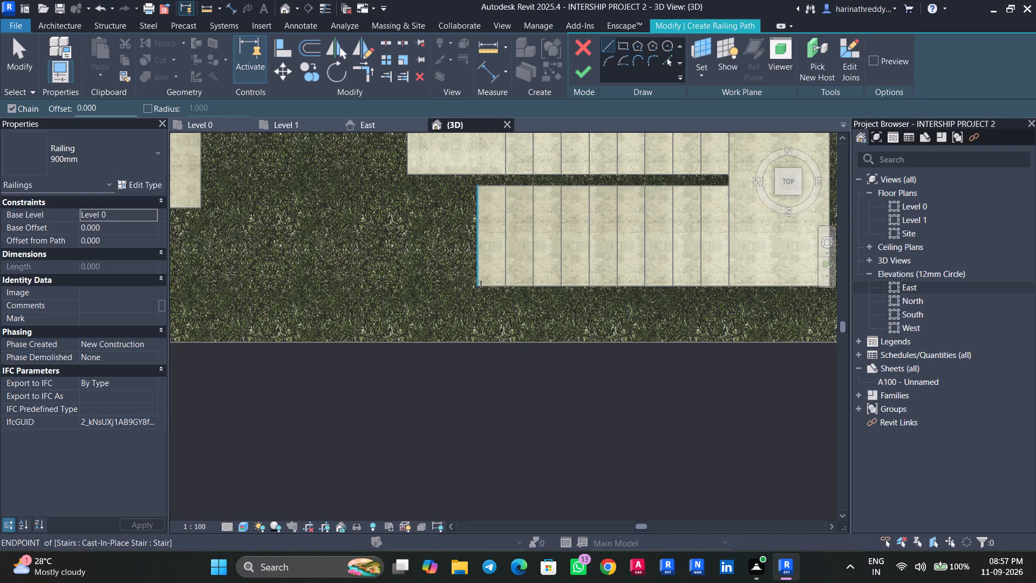
{"action": "left_click", "coordinate": [479, 286]}
{"action": "middle_click_drag", "start_coordinate": [698, 287], "coordinate": [460, 323]}
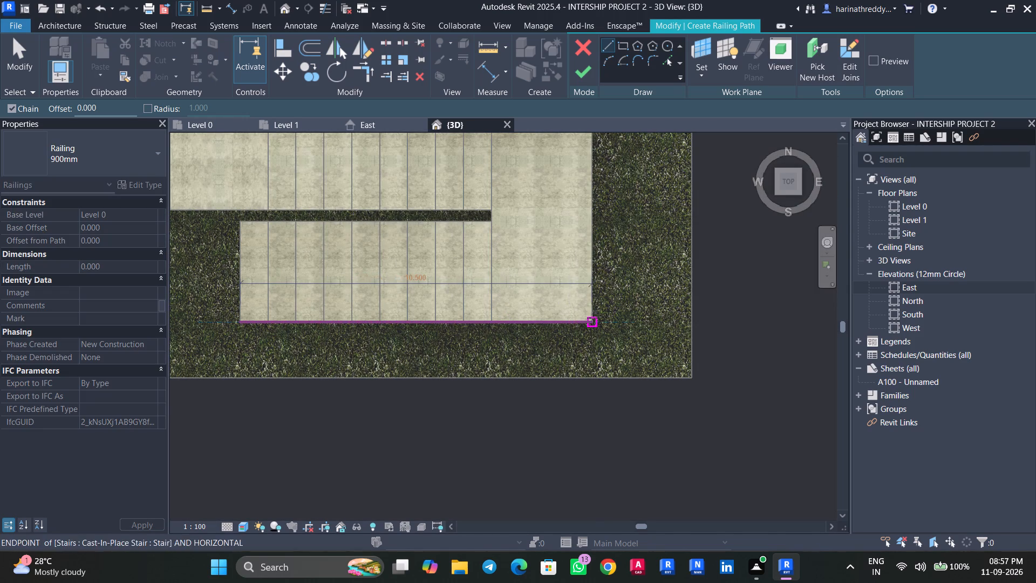
{"action": "left_click", "coordinate": [591, 315]}
{"action": "middle_click_drag", "start_coordinate": [589, 150], "coordinate": [584, 285]}
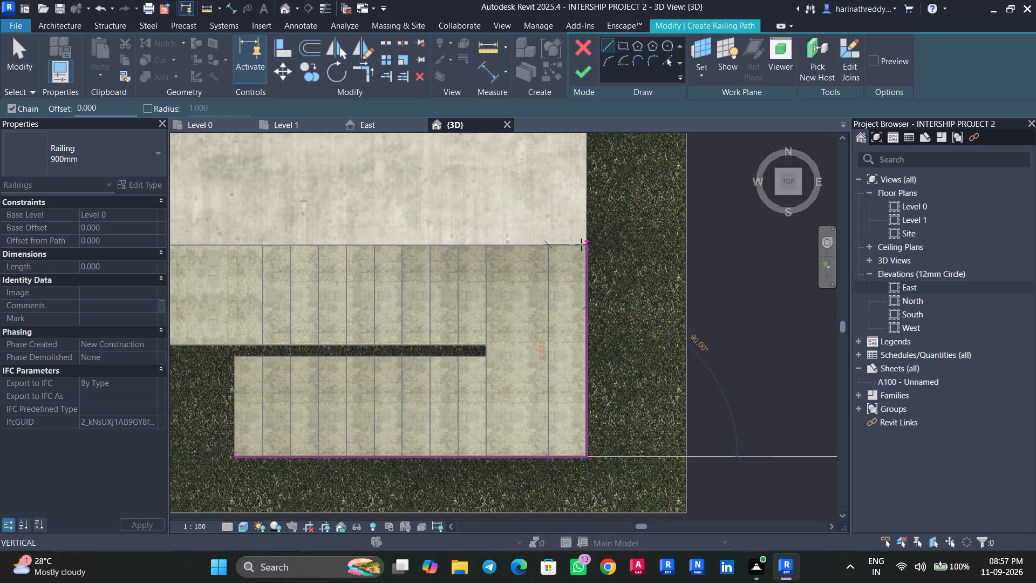
{"action": "scroll", "coordinate": [585, 246], "scroll_direction": "up", "scroll_amount": 6}
{"action": "scroll", "coordinate": [585, 246], "scroll_direction": "down", "scroll_amount": 1}
{"action": "scroll", "coordinate": [585, 246], "scroll_direction": "up", "scroll_amount": 9}
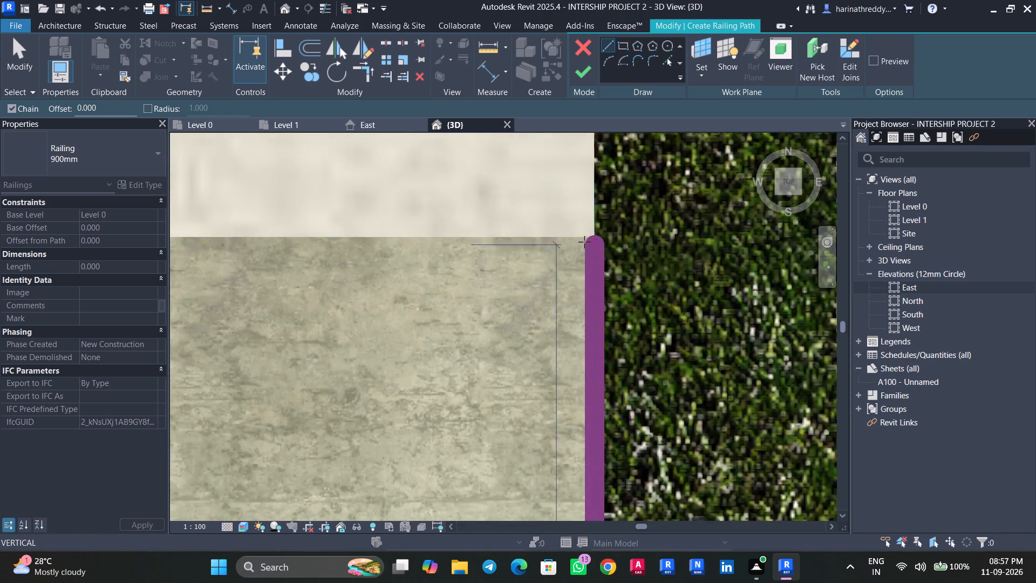
{"action": "left_click", "coordinate": [585, 235]}
{"action": "scroll", "coordinate": [583, 254], "scroll_direction": "down", "scroll_amount": 19}
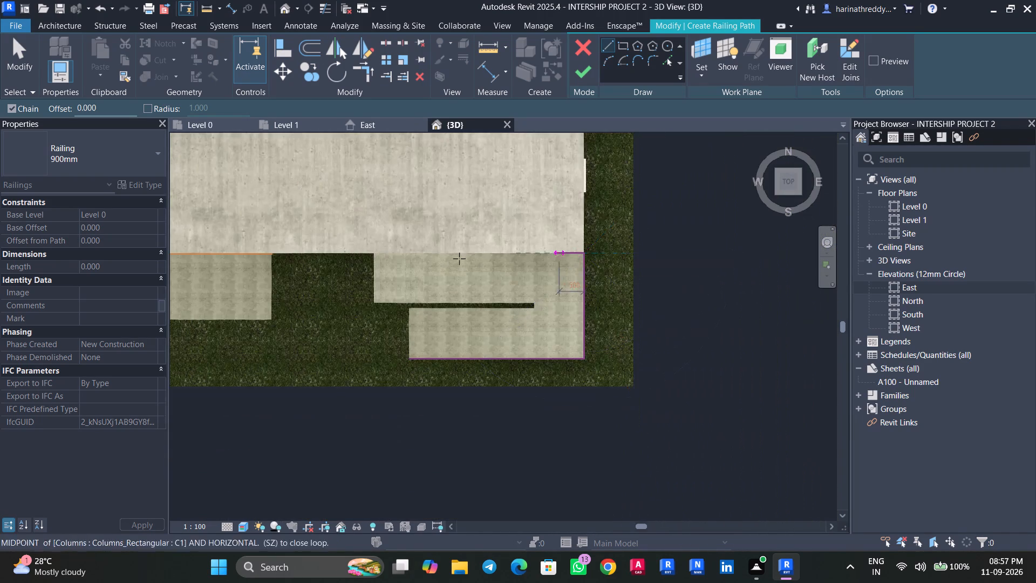
{"action": "left_click", "coordinate": [375, 253]}
{"action": "key", "text": "Escape"}
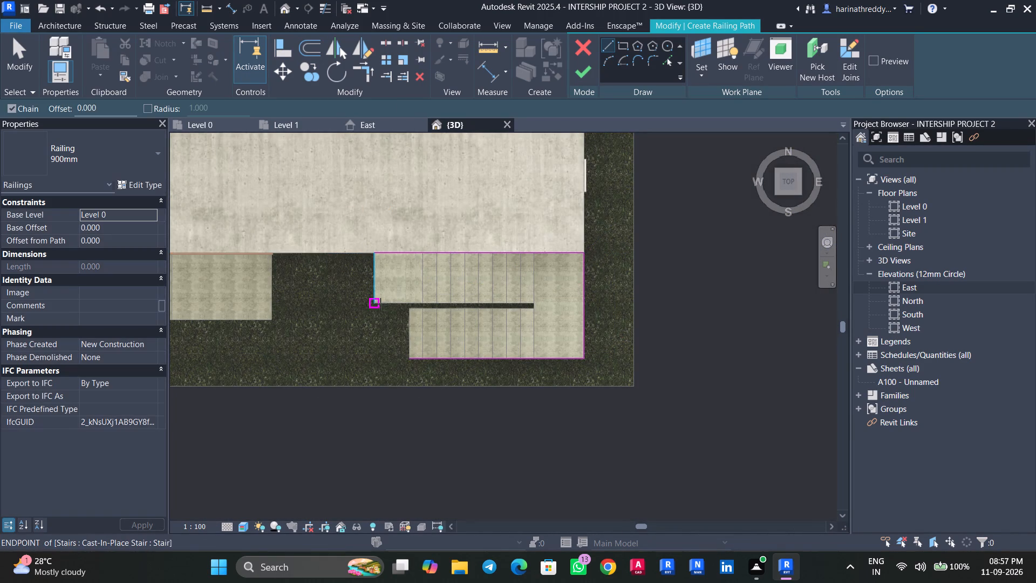
{"action": "key", "text": "Escape"}
{"action": "key", "text": "Escape"}
{"action": "key", "text": "Escape"}
Shorten the wall-side railing line so it stops where the upper landing meets the upper flight.
{"action": "left_click", "coordinate": [394, 254]}
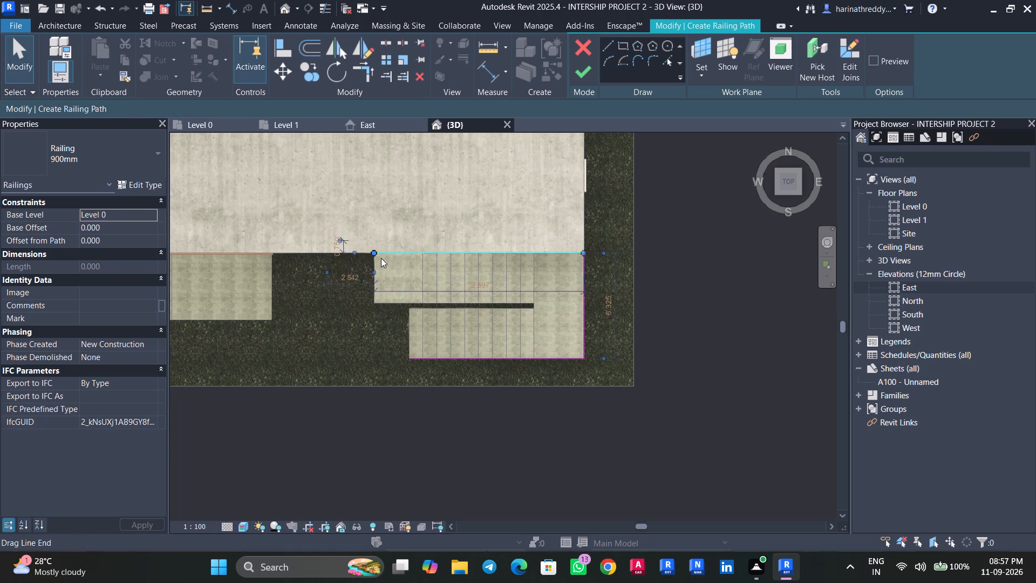
{"action": "scroll", "coordinate": [380, 257], "scroll_direction": "up", "scroll_amount": 5}
{"action": "left_click_drag", "start_coordinate": [371, 246], "coordinate": [466, 250]}
{"action": "key", "text": "Escape"}
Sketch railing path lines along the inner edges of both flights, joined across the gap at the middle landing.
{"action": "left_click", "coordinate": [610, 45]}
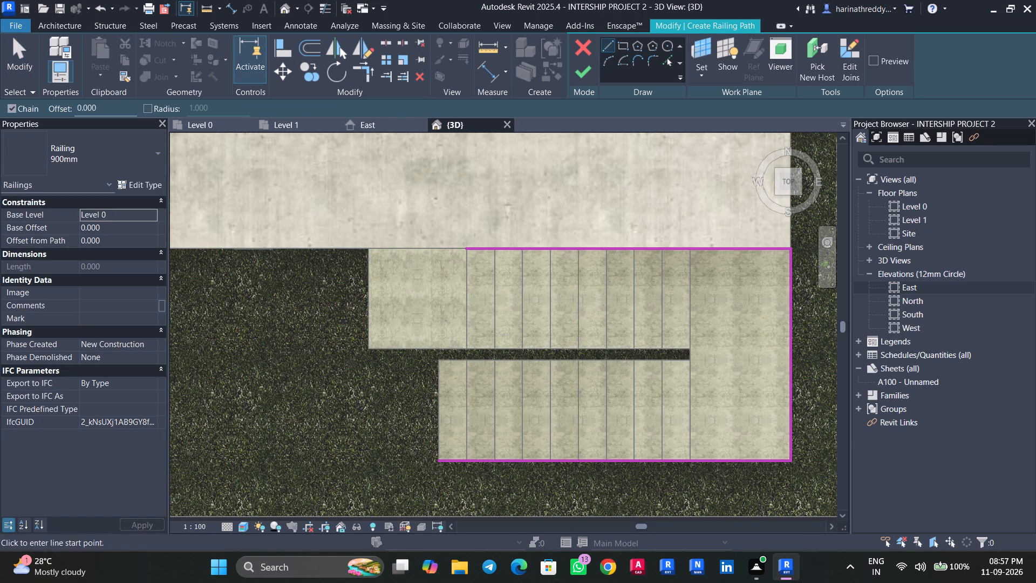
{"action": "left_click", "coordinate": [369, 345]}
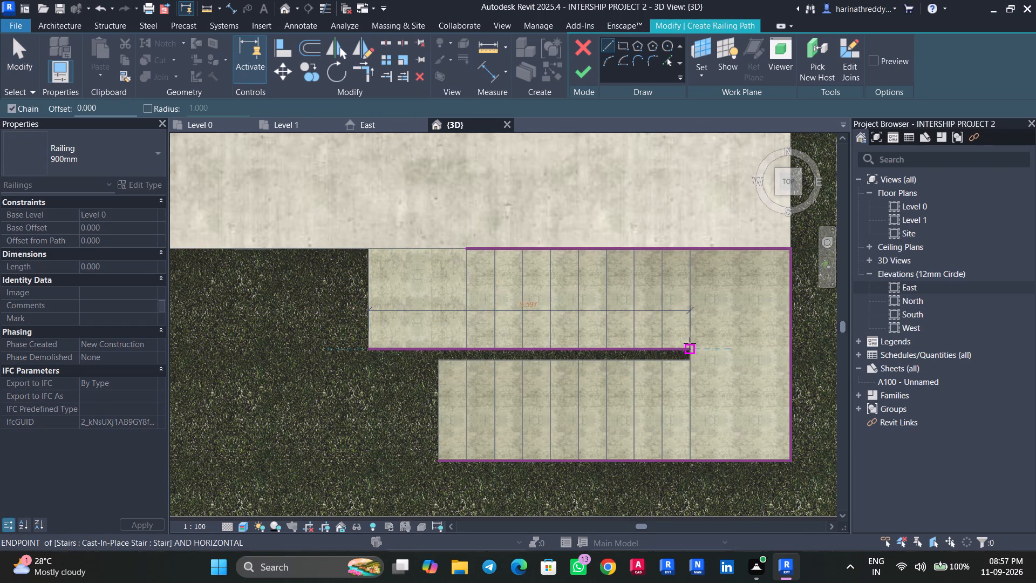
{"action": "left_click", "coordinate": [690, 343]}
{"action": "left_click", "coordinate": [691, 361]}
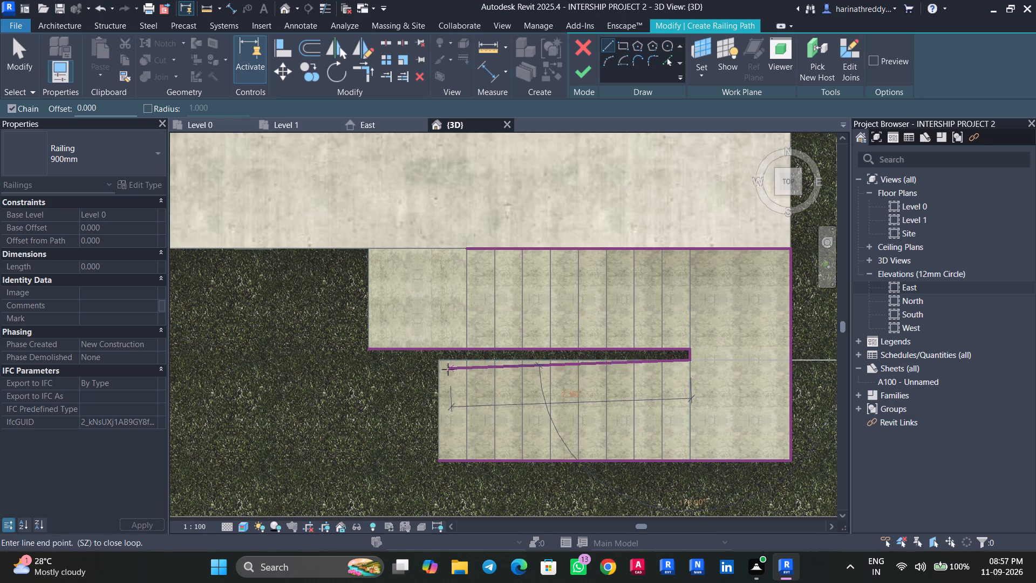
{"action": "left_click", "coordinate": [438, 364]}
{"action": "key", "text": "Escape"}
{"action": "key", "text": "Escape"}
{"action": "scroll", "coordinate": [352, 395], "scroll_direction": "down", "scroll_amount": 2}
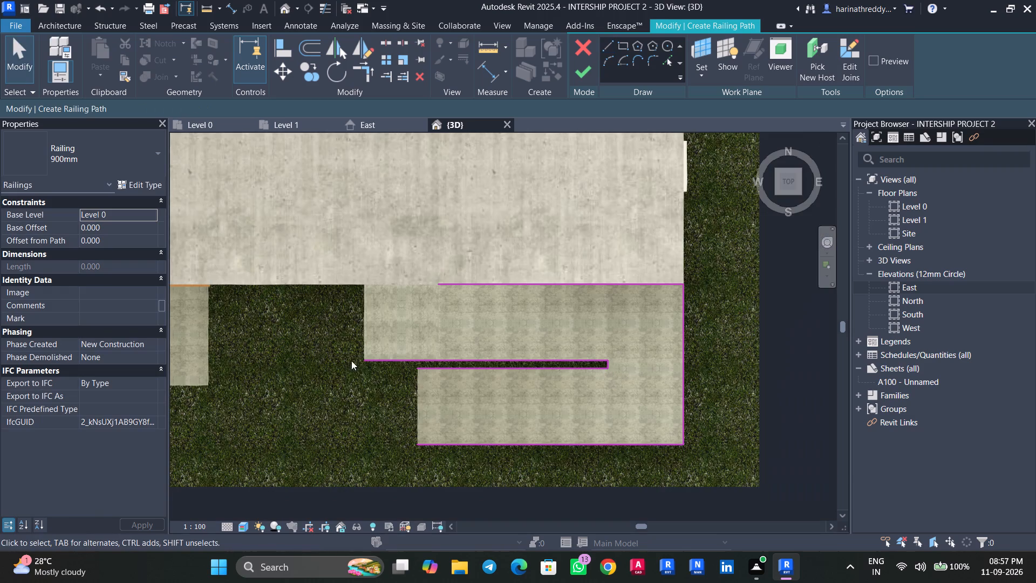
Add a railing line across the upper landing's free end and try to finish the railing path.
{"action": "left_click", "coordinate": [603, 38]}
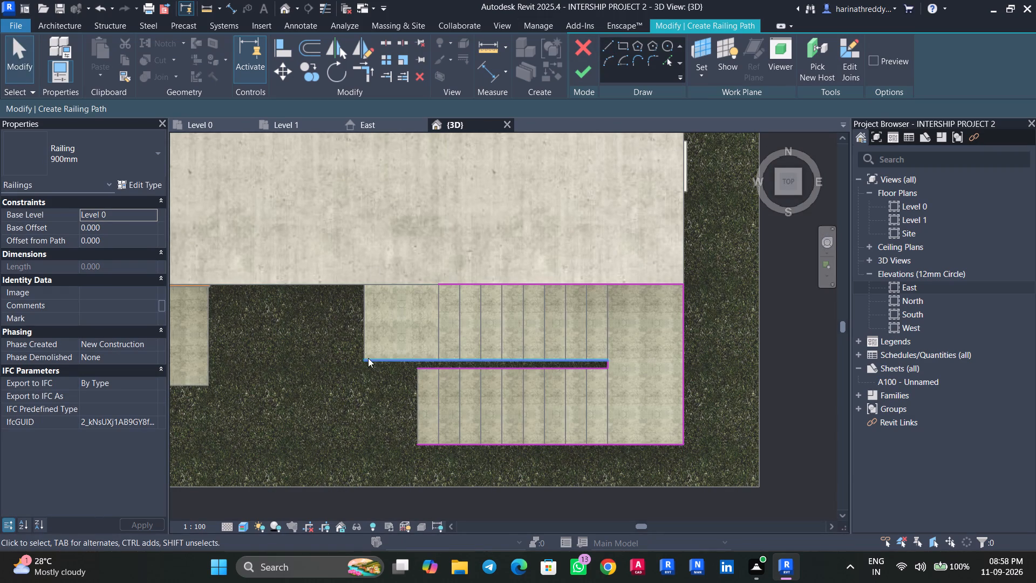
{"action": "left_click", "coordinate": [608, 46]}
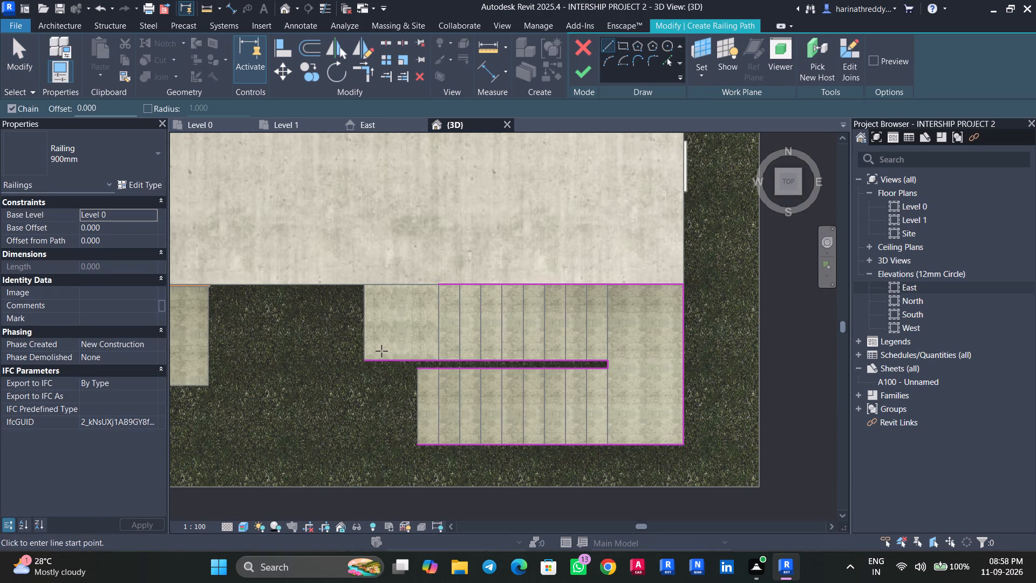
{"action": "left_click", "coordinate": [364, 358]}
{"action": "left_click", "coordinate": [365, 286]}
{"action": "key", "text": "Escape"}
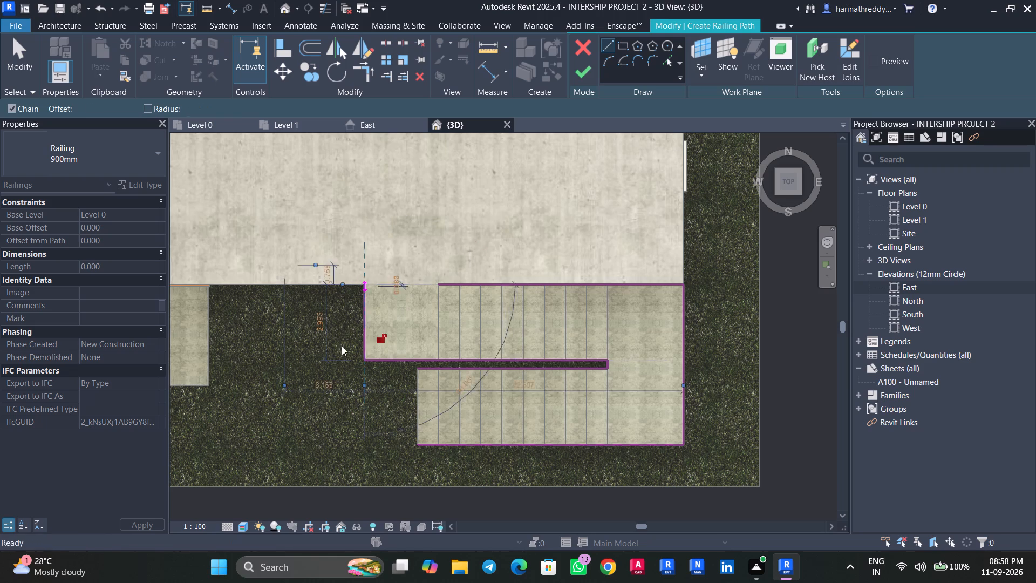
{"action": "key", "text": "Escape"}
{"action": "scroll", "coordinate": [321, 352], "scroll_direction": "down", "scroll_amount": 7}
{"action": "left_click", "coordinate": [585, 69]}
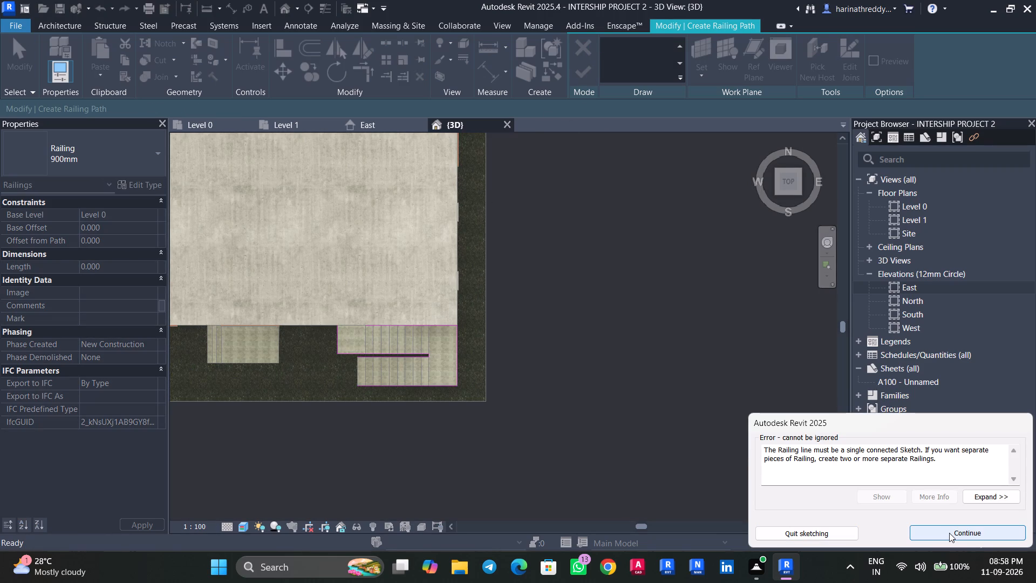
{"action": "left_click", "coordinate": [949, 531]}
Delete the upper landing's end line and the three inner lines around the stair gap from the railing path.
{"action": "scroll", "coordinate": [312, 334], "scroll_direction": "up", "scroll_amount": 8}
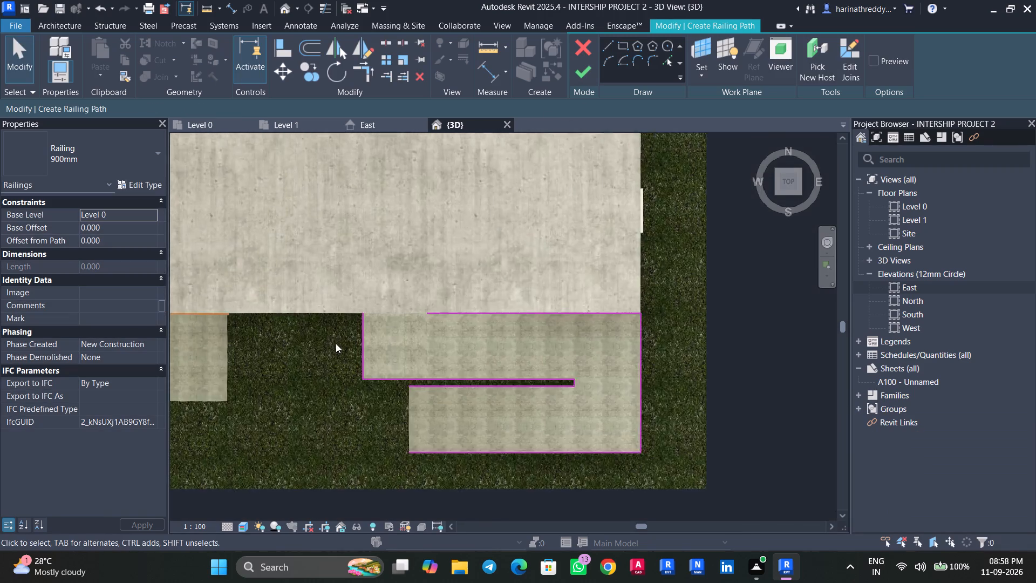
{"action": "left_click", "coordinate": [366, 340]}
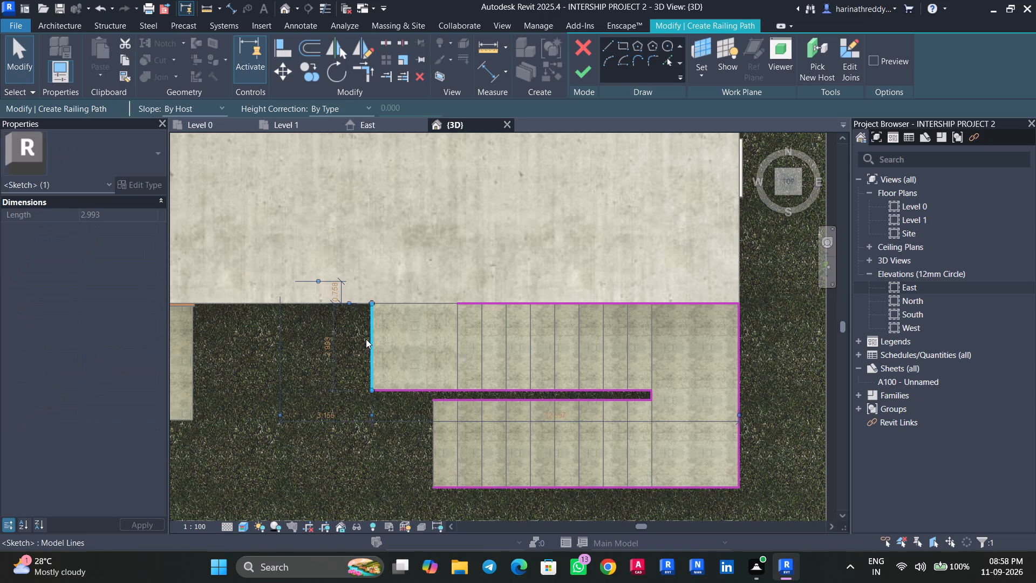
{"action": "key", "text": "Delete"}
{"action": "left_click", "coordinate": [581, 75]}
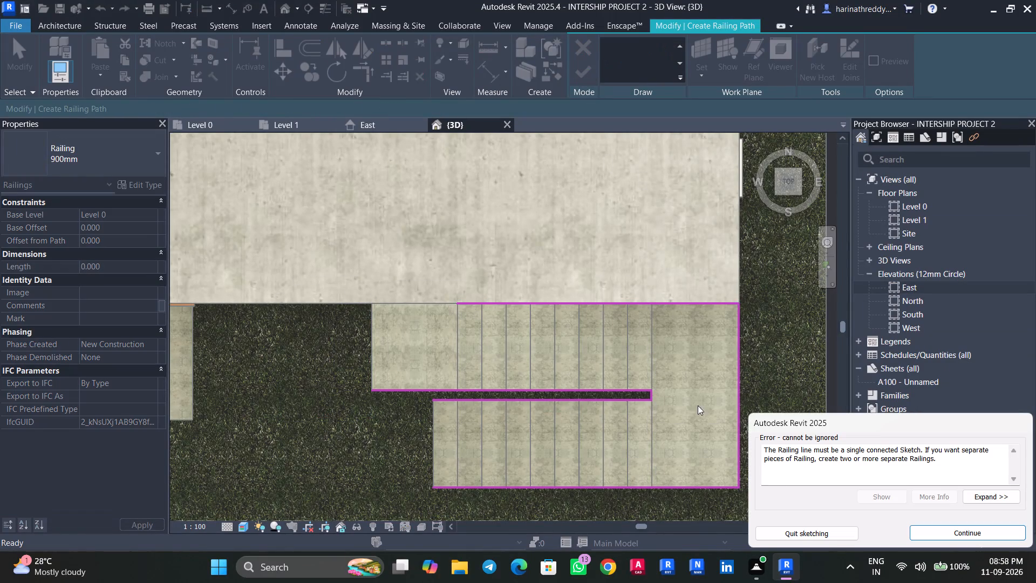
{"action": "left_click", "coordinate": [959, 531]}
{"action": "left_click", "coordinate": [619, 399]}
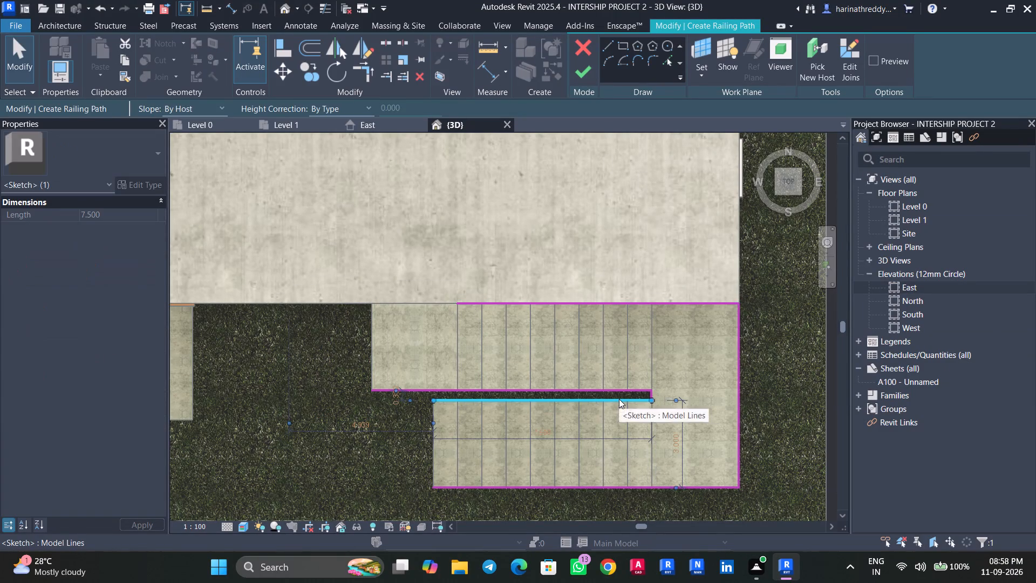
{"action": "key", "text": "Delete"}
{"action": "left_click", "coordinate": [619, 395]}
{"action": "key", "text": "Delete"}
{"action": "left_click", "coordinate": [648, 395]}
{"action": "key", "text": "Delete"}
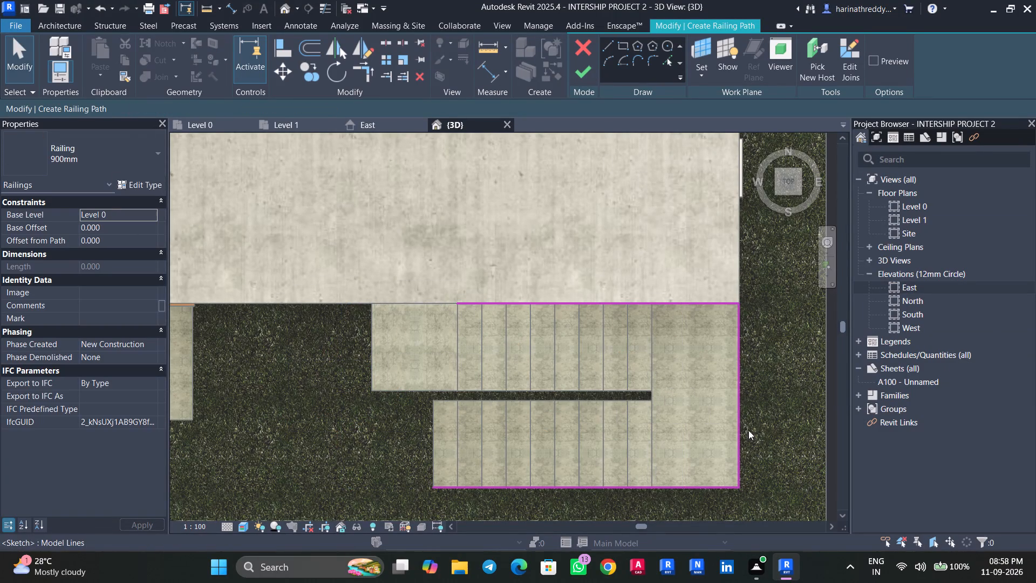
Finish the railing path using only the connected outer lines.
{"action": "left_click", "coordinate": [741, 429]}
{"action": "key", "text": "Escape"}
{"action": "left_click", "coordinate": [581, 72]}
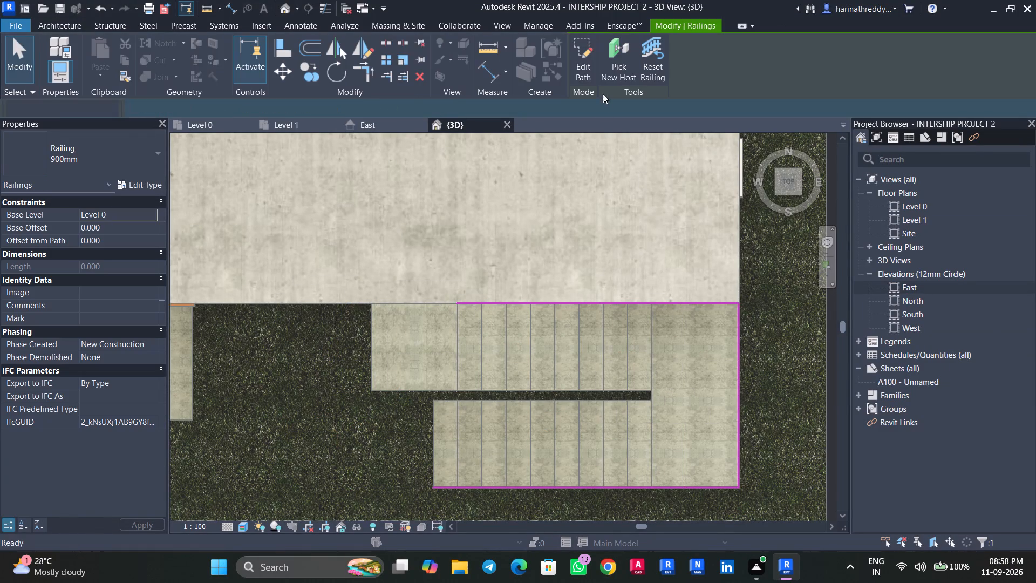
Assign the two-flight staircase as the new host of the 900mm railing and check how it follows the flights.
{"action": "scroll", "coordinate": [615, 418], "scroll_direction": "down", "scroll_amount": 4}
{"action": "scroll", "coordinate": [618, 401], "scroll_direction": "up", "scroll_amount": 1}
{"action": "middle_click_drag", "start_coordinate": [687, 498], "coordinate": [690, 246], "text": "shift"}
{"action": "scroll", "coordinate": [692, 260], "scroll_direction": "up", "scroll_amount": 1, "text": "shift"}
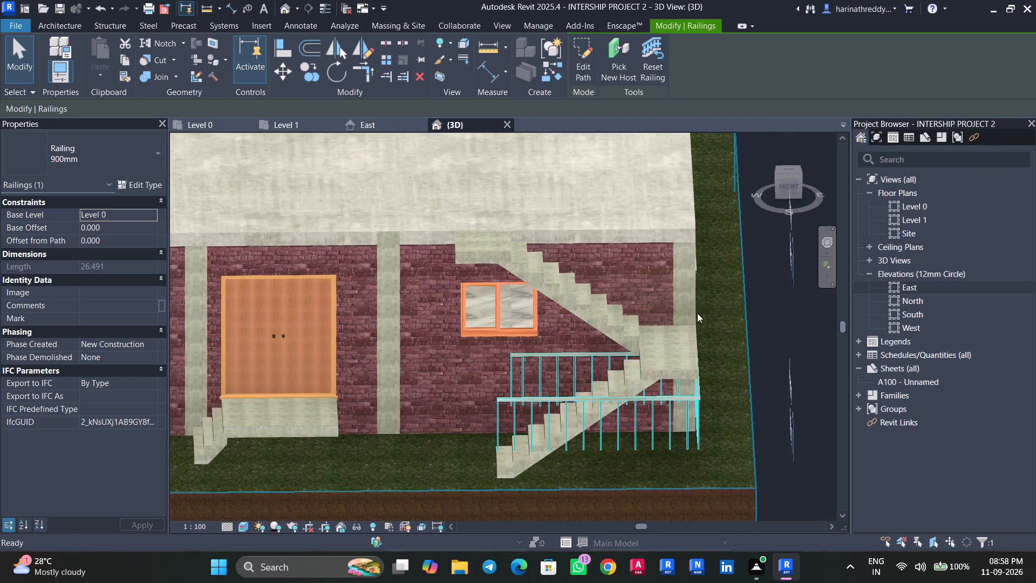
{"action": "left_click", "coordinate": [620, 74]}
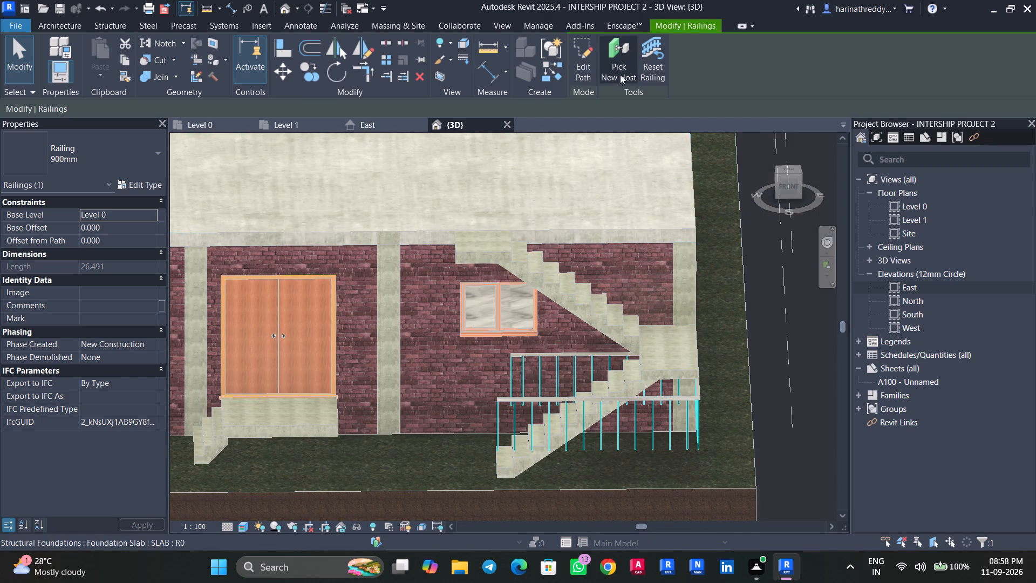
{"action": "left_click", "coordinate": [696, 352]}
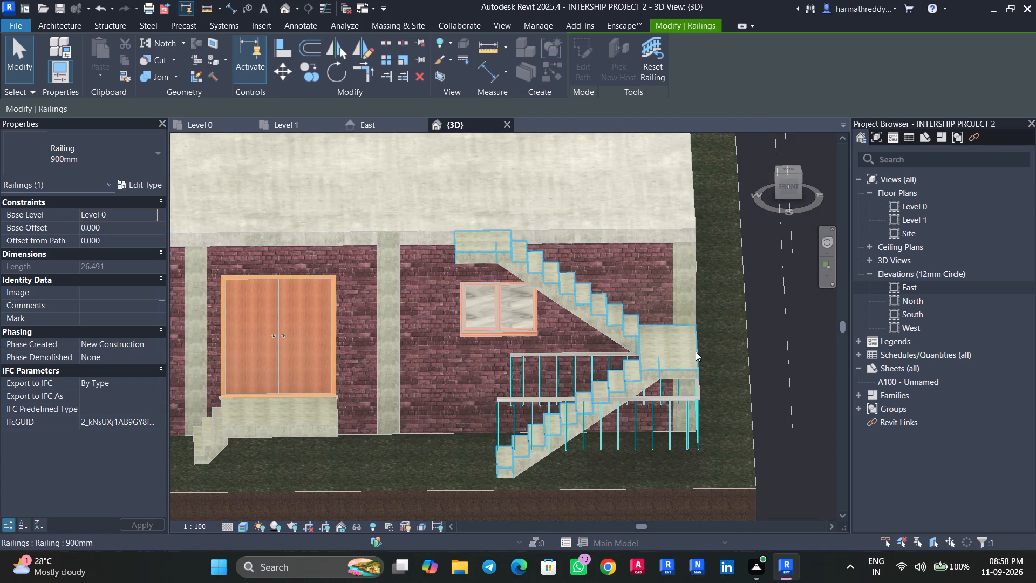
{"action": "key", "text": "Escape"}
{"action": "key", "text": "Escape"}
{"action": "middle_click_drag", "start_coordinate": [689, 455], "coordinate": [703, 560], "text": "shift"}
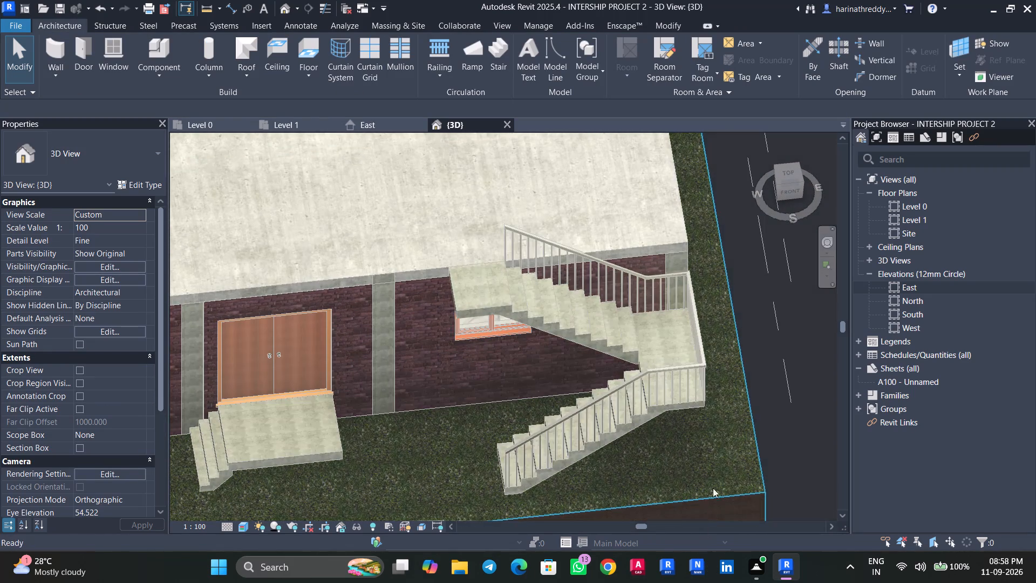
{"action": "key", "text": "Escape"}
{"action": "key", "text": "Escape"}
Sketch a 900mm railing path along both flights' inner edges, around the stair gap and across the upper landing's free end, and finish it.
{"action": "left_click", "coordinate": [794, 177]}
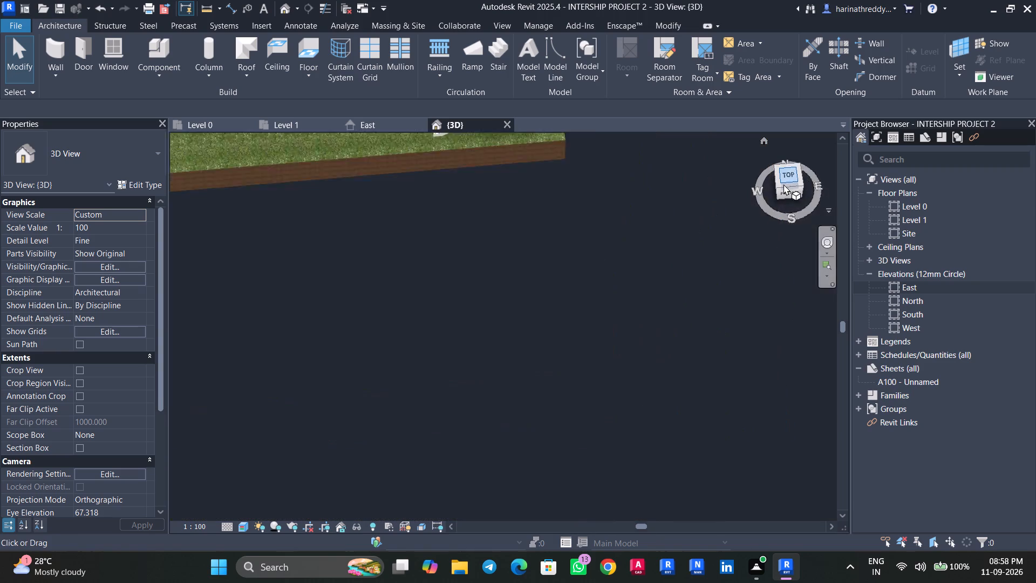
{"action": "left_click", "coordinate": [439, 71]}
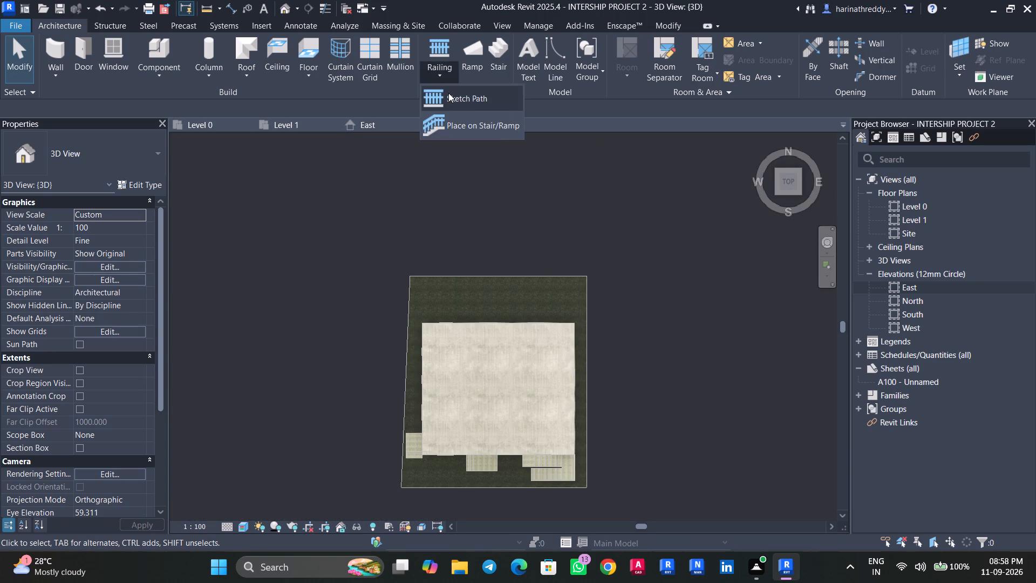
{"action": "left_click", "coordinate": [448, 93]}
{"action": "scroll", "coordinate": [549, 500], "scroll_direction": "up", "scroll_amount": 4}
{"action": "scroll", "coordinate": [548, 499], "scroll_direction": "down", "scroll_amount": 1}
{"action": "scroll", "coordinate": [547, 497], "scroll_direction": "up", "scroll_amount": 9}
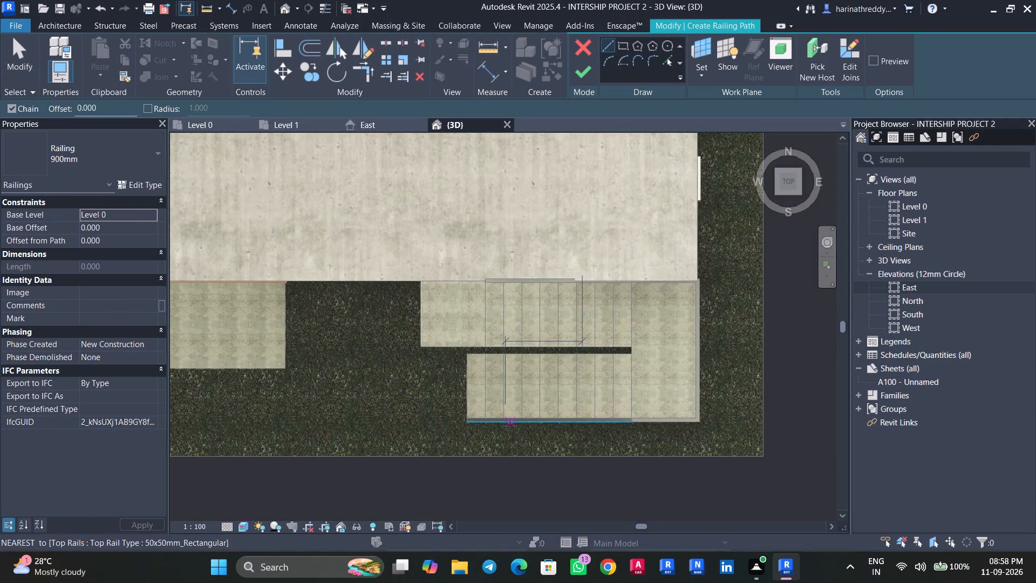
{"action": "left_click", "coordinate": [463, 353]}
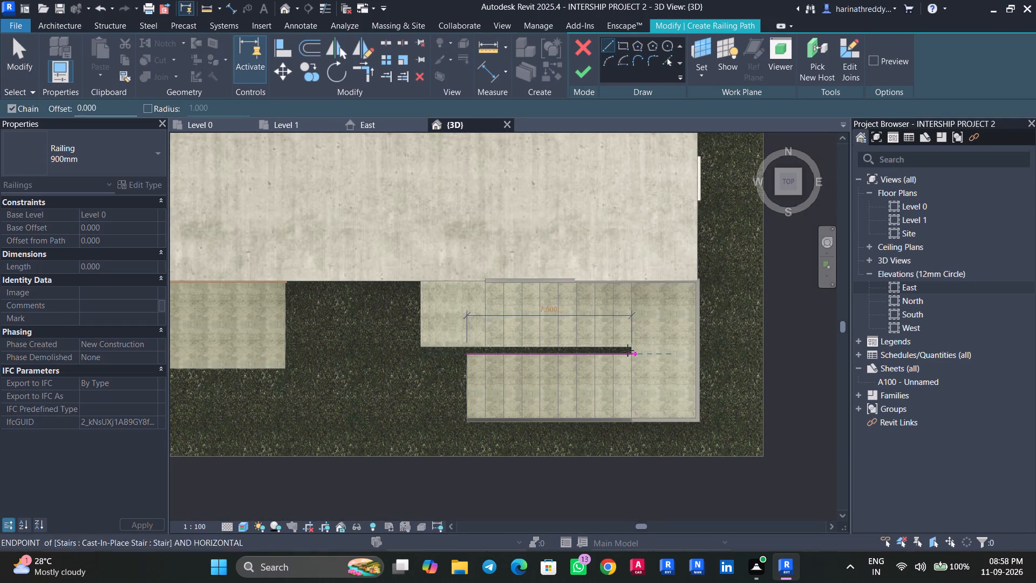
{"action": "scroll", "coordinate": [634, 354], "scroll_direction": "up", "scroll_amount": 5}
{"action": "left_click", "coordinate": [631, 354]}
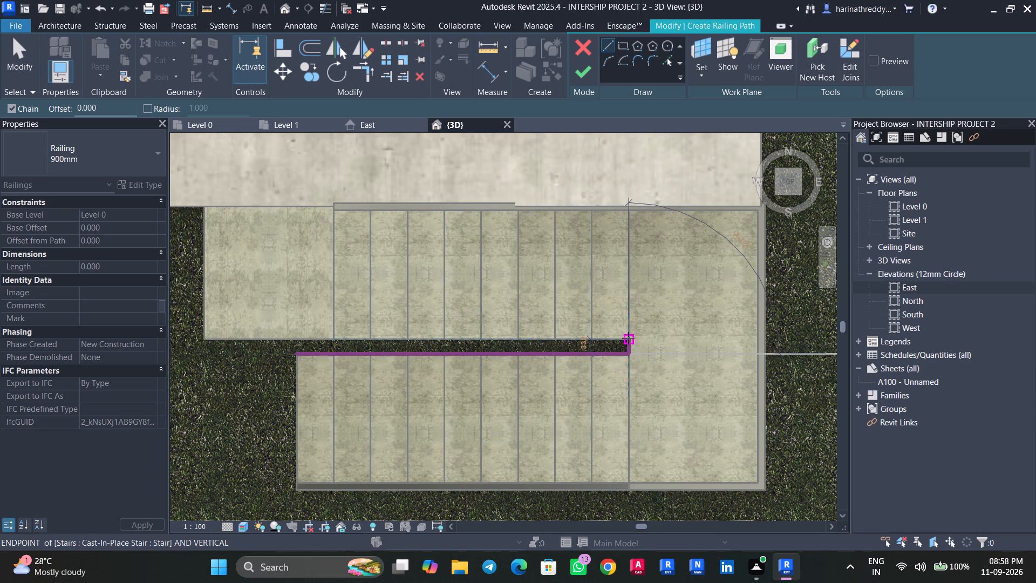
{"action": "left_click", "coordinate": [628, 338]}
{"action": "middle_click_drag", "start_coordinate": [214, 337], "coordinate": [343, 345]}
{"action": "left_click", "coordinate": [335, 343]}
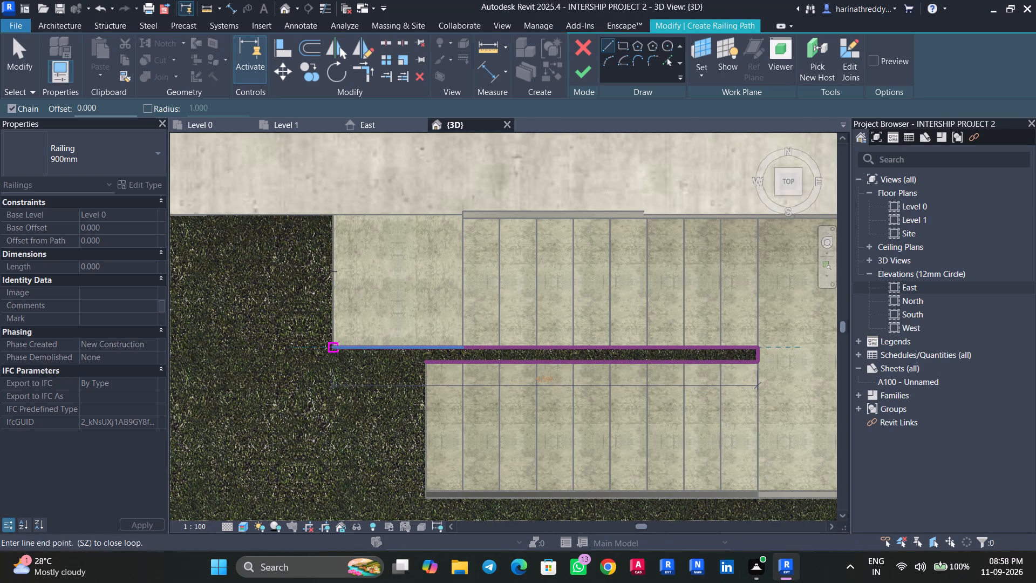
{"action": "left_click", "coordinate": [336, 212]}
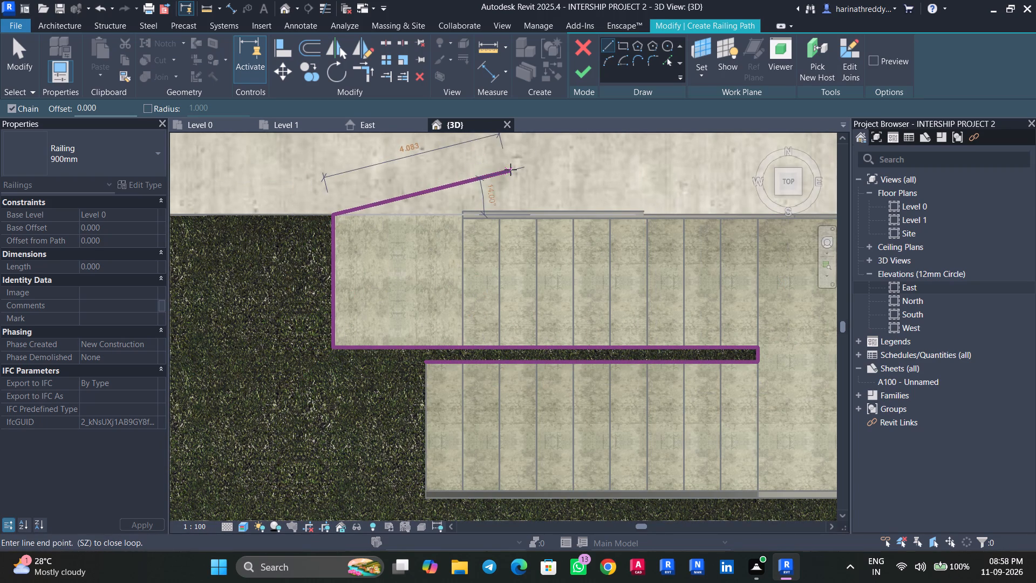
{"action": "key", "text": "Escape"}
{"action": "left_click", "coordinate": [576, 74]}
Assign the two-flight staircase as the new host of the inner 900mm railing.
{"action": "scroll", "coordinate": [490, 440], "scroll_direction": "down", "scroll_amount": 6}
{"action": "middle_click_drag", "start_coordinate": [493, 437], "coordinate": [494, 398], "text": "shift"}
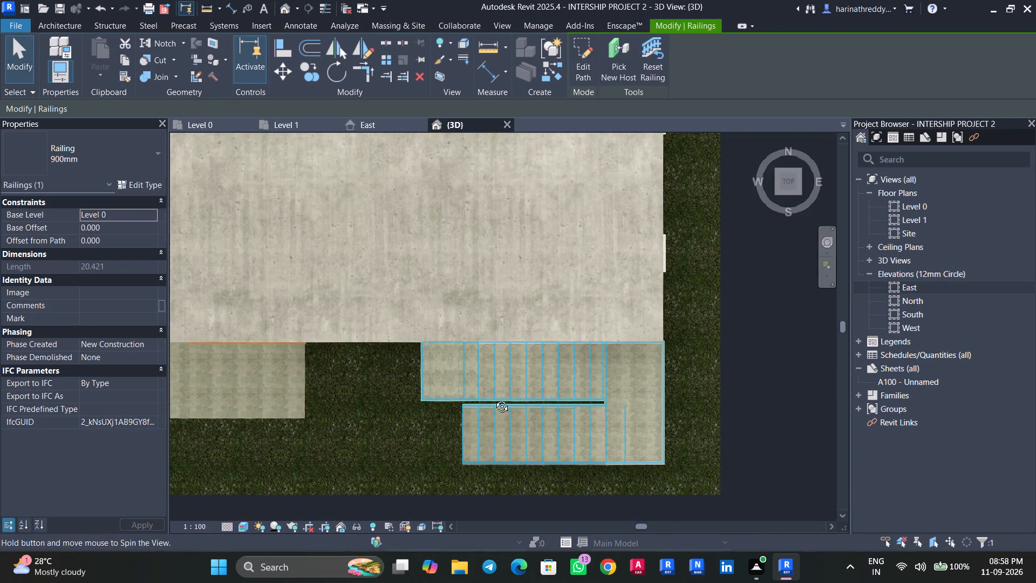
{"action": "middle_click_drag", "start_coordinate": [494, 398], "coordinate": [509, 266], "text": "shift"}
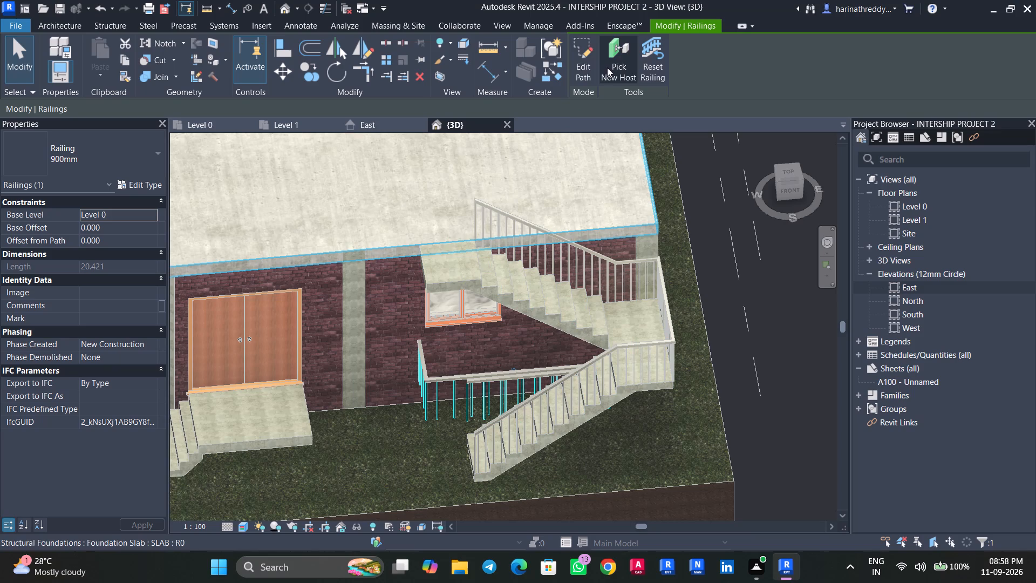
{"action": "left_click", "coordinate": [608, 68]}
{"action": "left_click", "coordinate": [507, 280]}
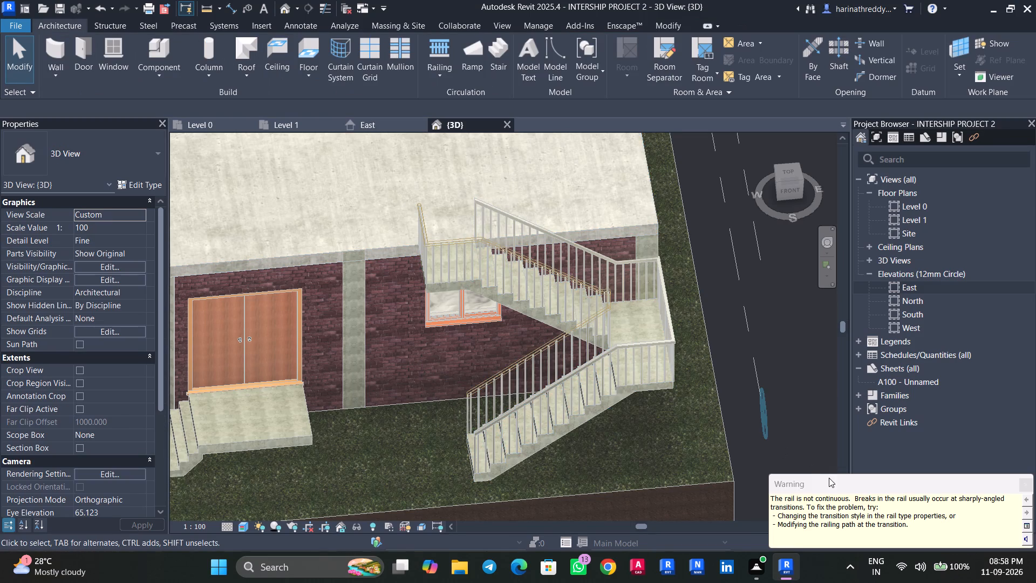
{"action": "left_click", "coordinate": [1024, 482]}
{"action": "key", "text": "Escape"}
{"action": "key", "text": "Escape"}
Examine the inner railing's joints at the middle landing and the whole staircase from several sides.
{"action": "middle_click_drag", "start_coordinate": [646, 485], "coordinate": [587, 519], "text": "shift"}
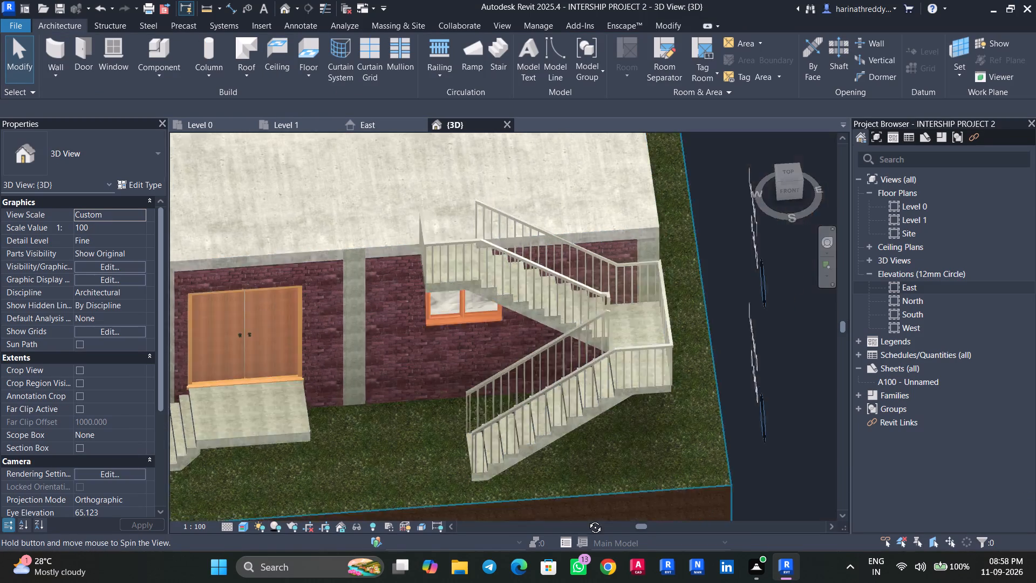
{"action": "middle_click_drag", "start_coordinate": [587, 519], "coordinate": [490, 513], "text": "shift"}
{"action": "scroll", "coordinate": [559, 401], "scroll_direction": "up", "scroll_amount": 11}
{"action": "middle_click_drag", "start_coordinate": [523, 476], "coordinate": [542, 449], "text": "shift"}
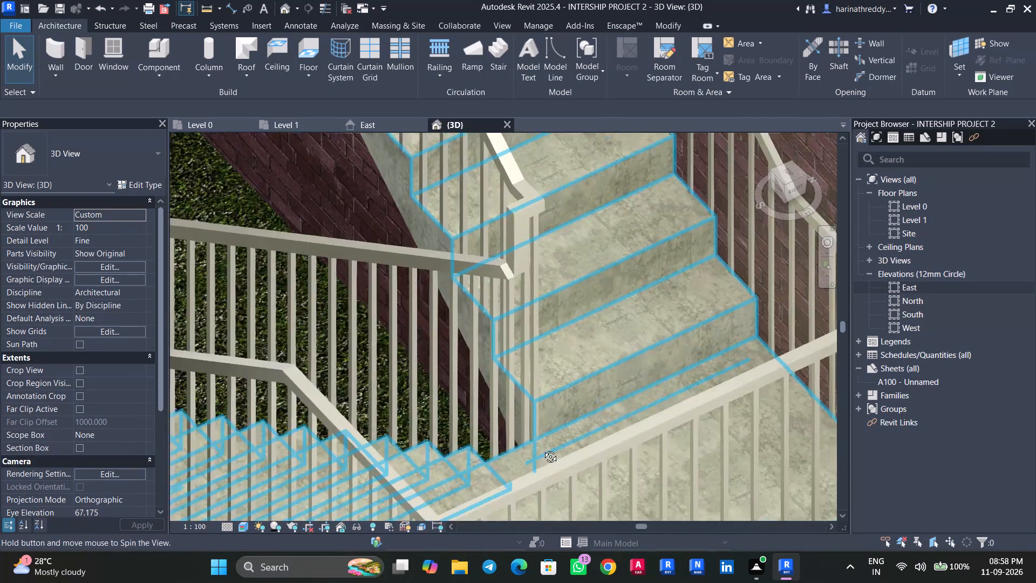
{"action": "middle_click_drag", "start_coordinate": [542, 449], "coordinate": [546, 437], "text": "shift"}
{"action": "key", "text": "Escape"}
{"action": "key", "text": "Escape"}
{"action": "scroll", "coordinate": [540, 368], "scroll_direction": "down", "scroll_amount": 13}
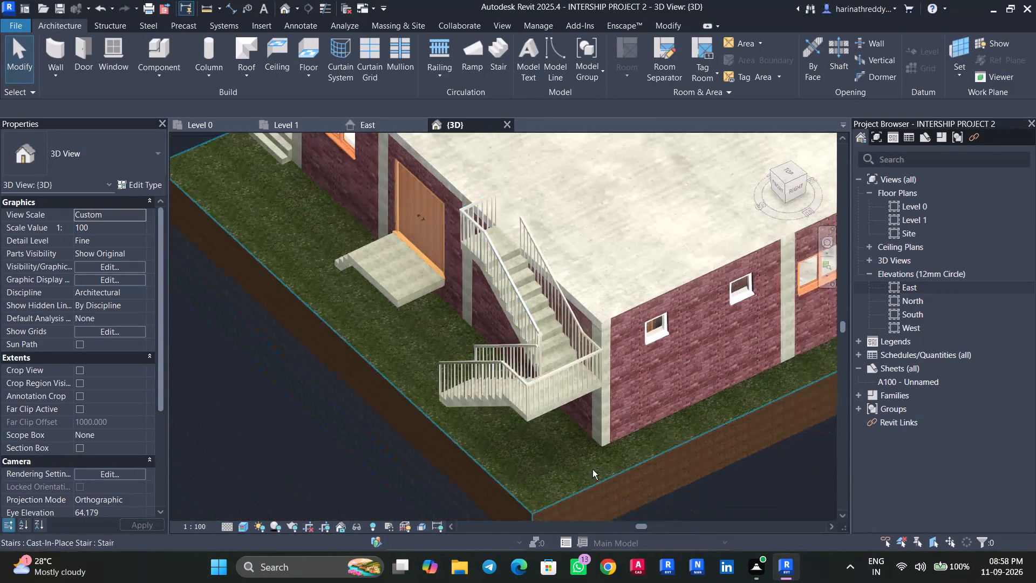
{"action": "middle_click_drag", "start_coordinate": [600, 472], "coordinate": [783, 475], "text": "shift"}
{"action": "scroll", "coordinate": [771, 475], "scroll_direction": "down", "scroll_amount": 3}
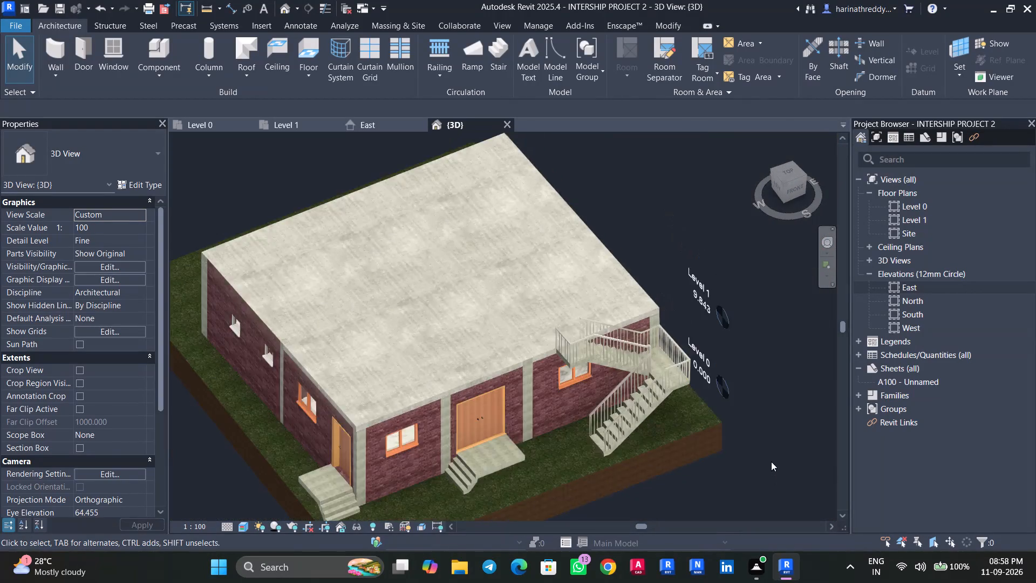
{"action": "scroll", "coordinate": [771, 462], "scroll_direction": "down", "scroll_amount": 2}
Start another railing and sketch a rectangular path around the roof slab's outer edges, from its northwest corner to its southeast corner.
{"action": "left_click", "coordinate": [790, 173]}
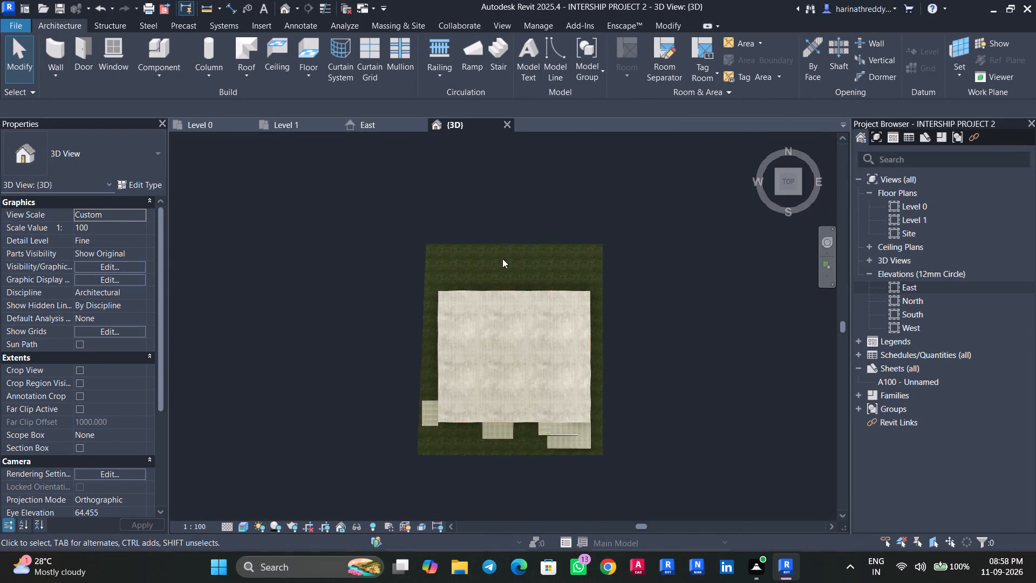
{"action": "scroll", "coordinate": [502, 326], "scroll_direction": "up", "scroll_amount": 7}
{"action": "middle_click_drag", "start_coordinate": [506, 279], "coordinate": [516, 112]}
{"action": "left_click", "coordinate": [439, 80]}
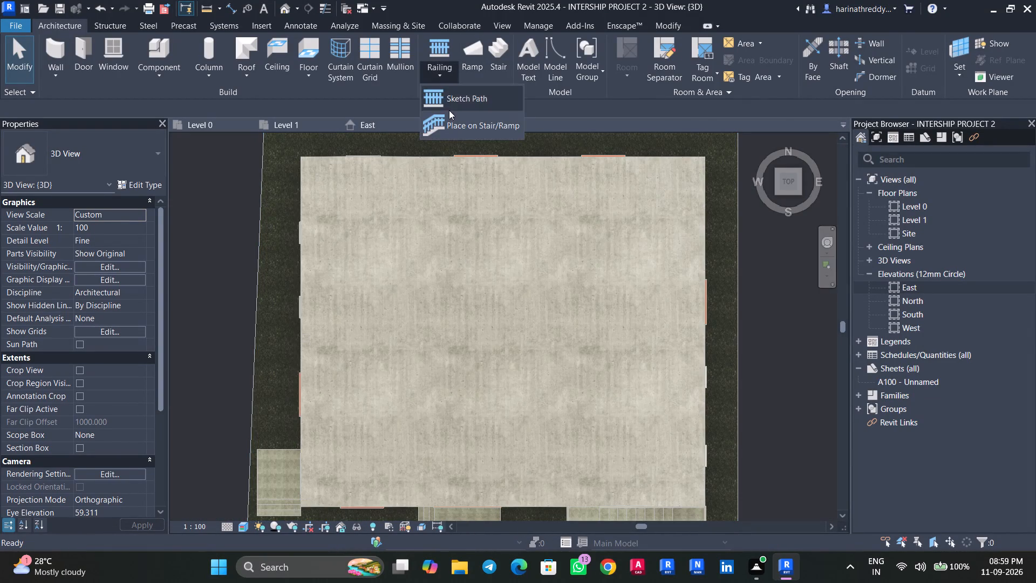
{"action": "left_click", "coordinate": [449, 109]}
{"action": "left_click", "coordinate": [622, 47]}
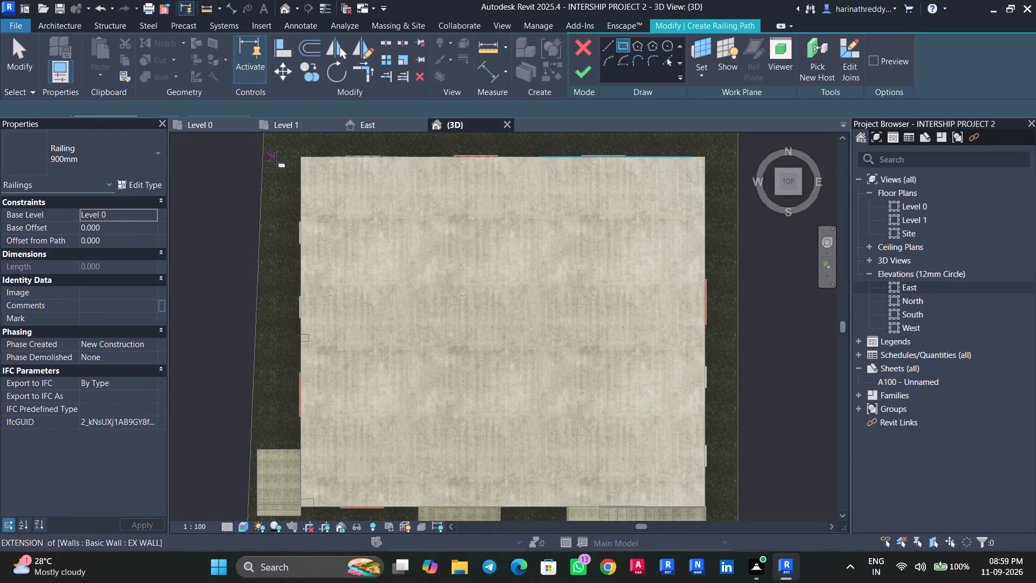
{"action": "left_click", "coordinate": [302, 155]}
{"action": "middle_click_drag", "start_coordinate": [580, 485], "coordinate": [542, 309]}
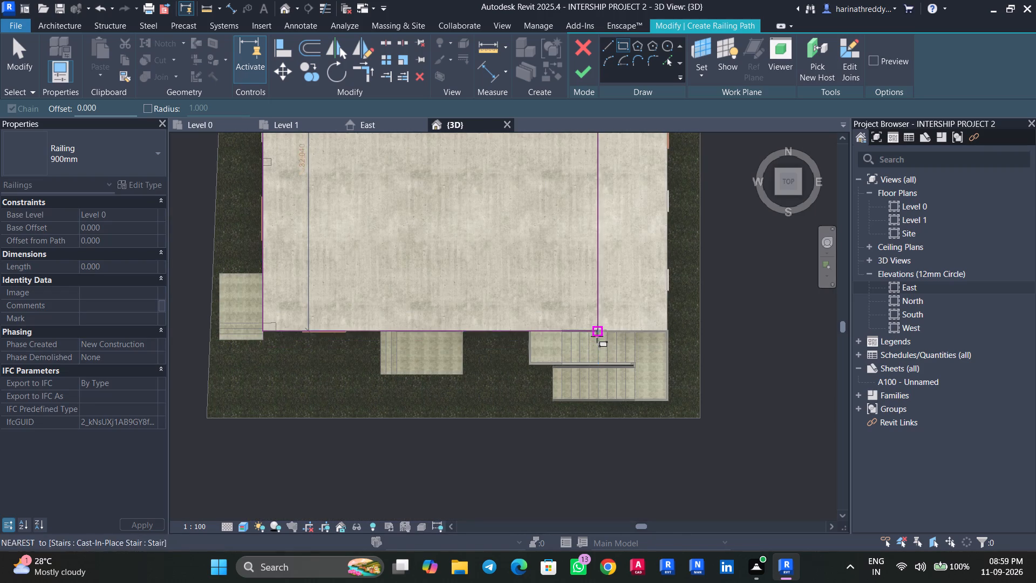
{"action": "left_click", "coordinate": [665, 333]}
{"action": "key", "text": "Escape"}
{"action": "key", "text": "Escape"}
{"action": "key", "text": "Escape"}
Delete the path line along the roof slab's south edge, on the staircase side.
{"action": "scroll", "coordinate": [542, 334], "scroll_direction": "up", "scroll_amount": 5}
{"action": "left_click", "coordinate": [549, 328]}
{"action": "key", "text": "Delete"}
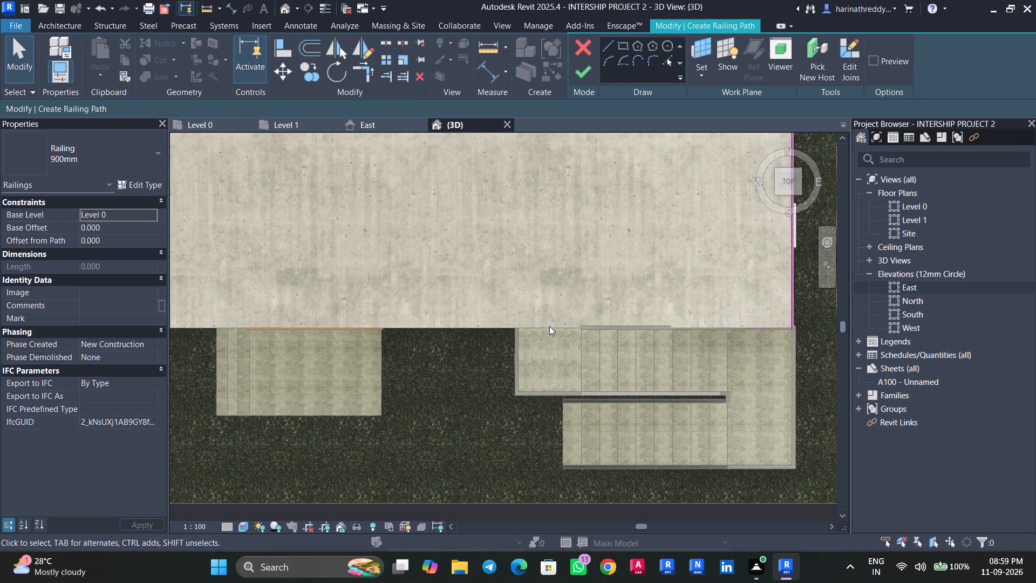
Set the roof railing's type to Glass_Panel-Bottom_Fill and finish the three-sided path.
{"action": "scroll", "coordinate": [547, 321], "scroll_direction": "down", "scroll_amount": 5}
{"action": "scroll", "coordinate": [289, 317], "scroll_direction": "up", "scroll_amount": 10}
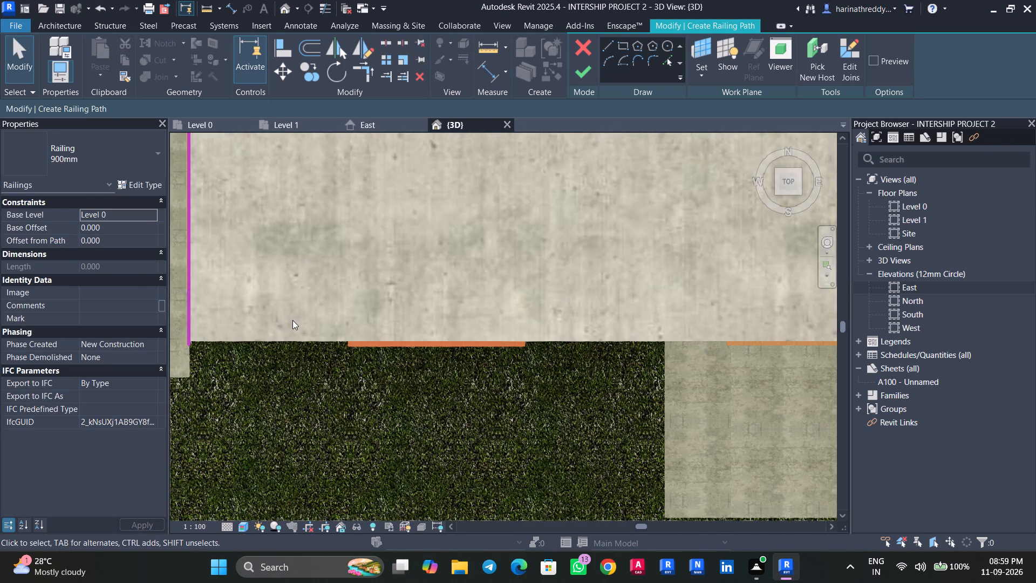
{"action": "left_click", "coordinate": [111, 170]}
{"action": "left_click", "coordinate": [97, 266]}
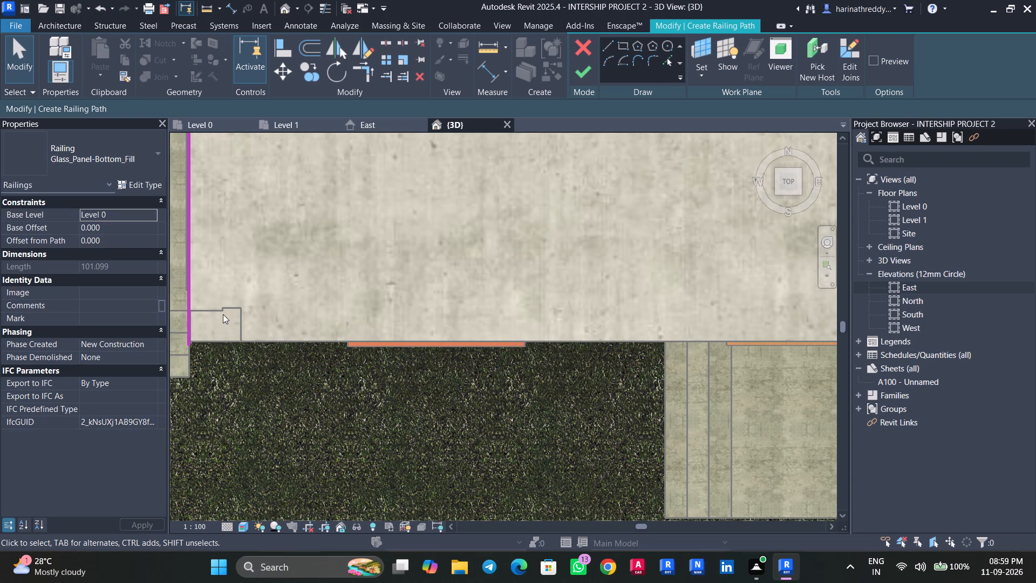
{"action": "scroll", "coordinate": [239, 323], "scroll_direction": "down", "scroll_amount": 4}
{"action": "left_click", "coordinate": [580, 70]}
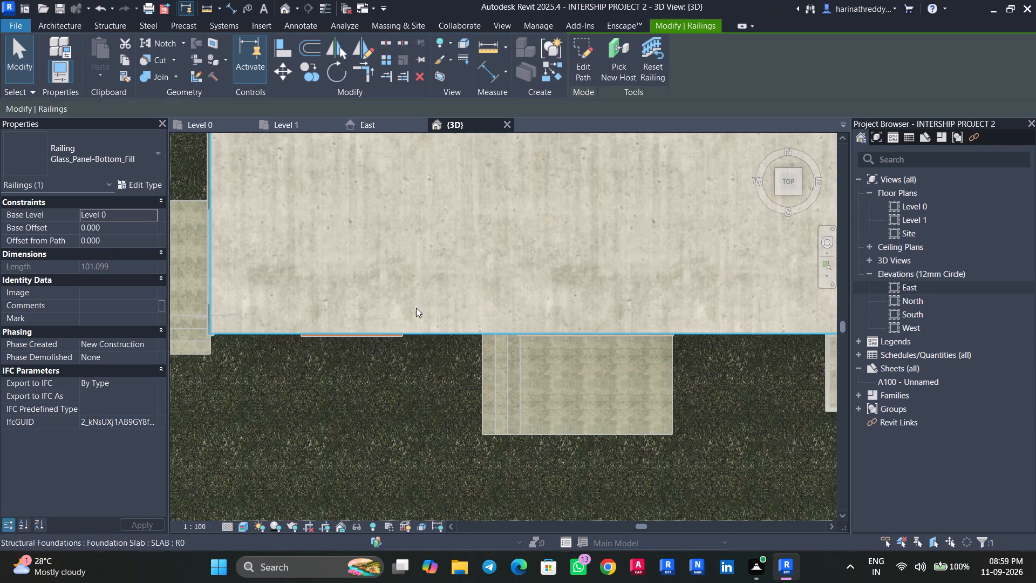
Assign the roof slab as the new host of the glass-panel railing and check how it sits along the roof edges.
{"action": "scroll", "coordinate": [424, 347], "scroll_direction": "down", "scroll_amount": 4}
{"action": "scroll", "coordinate": [424, 347], "scroll_direction": "up", "scroll_amount": 1}
{"action": "scroll", "coordinate": [424, 347], "scroll_direction": "down", "scroll_amount": 1}
{"action": "middle_click_drag", "start_coordinate": [414, 439], "coordinate": [434, 255], "text": "shift"}
{"action": "middle_click_drag", "start_coordinate": [432, 276], "coordinate": [387, 444]}
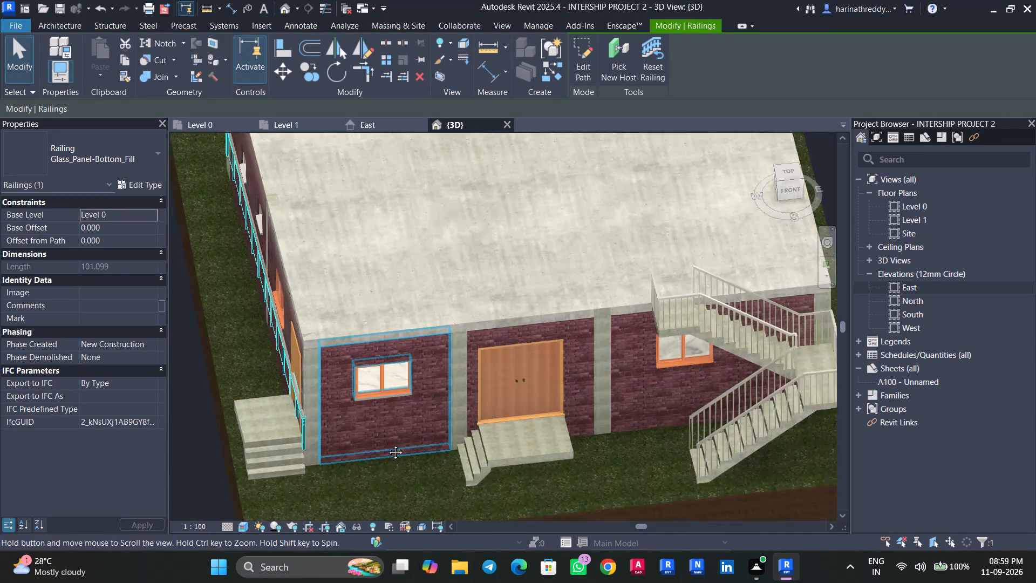
{"action": "middle_click_drag", "start_coordinate": [387, 444], "coordinate": [388, 445]}
{"action": "left_click", "coordinate": [625, 56]}
{"action": "left_click", "coordinate": [567, 313]}
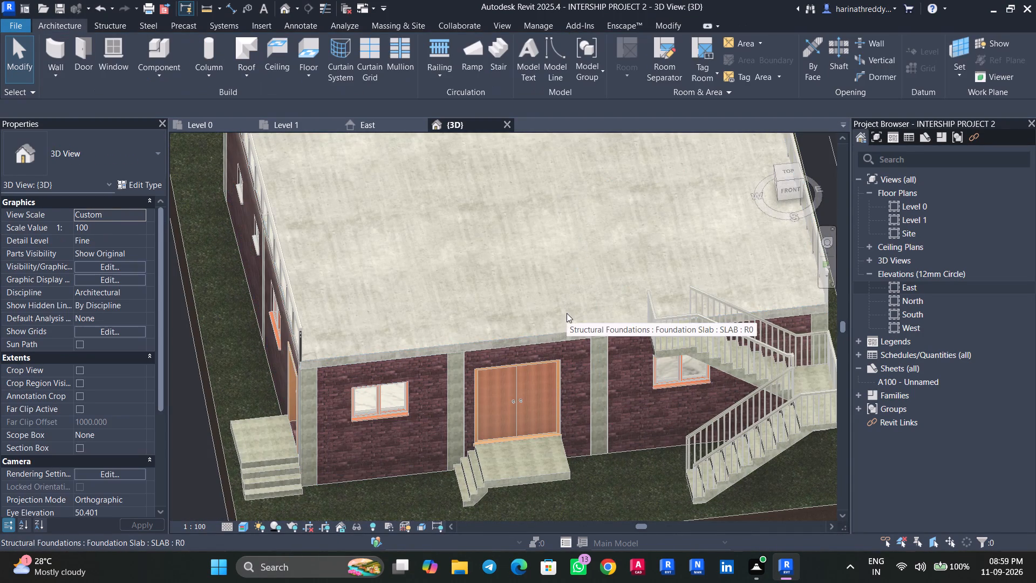
{"action": "key", "text": "Escape"}
{"action": "key", "text": "Escape"}
{"action": "scroll", "coordinate": [427, 316], "scroll_direction": "down", "scroll_amount": 2}
{"action": "middle_click_drag", "start_coordinate": [437, 314], "coordinate": [509, 252], "text": "shift"}
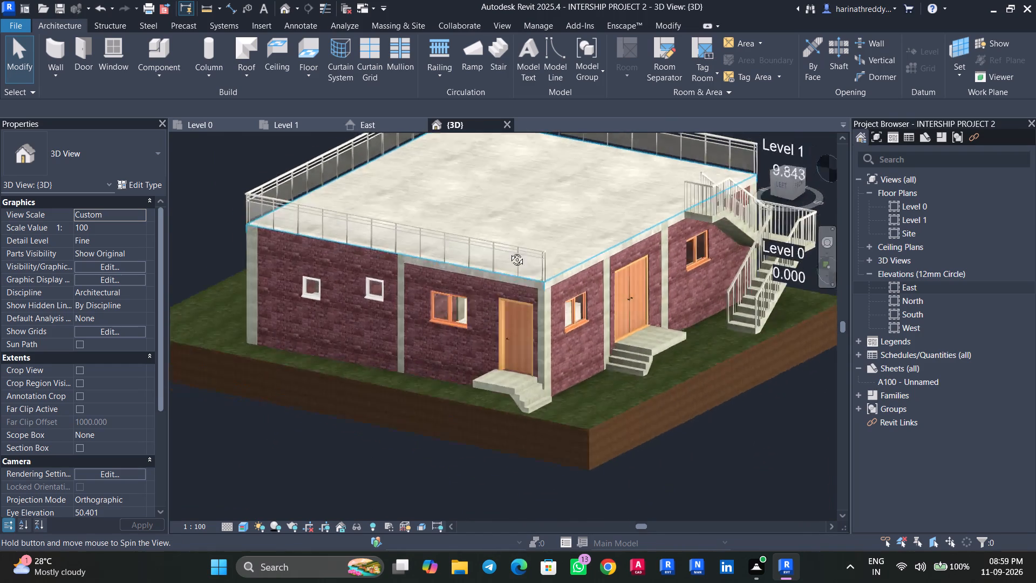
{"action": "middle_click_drag", "start_coordinate": [509, 252], "coordinate": [488, 264], "text": "shift"}
Sketch and finish a Glass_Panel-Bottom_Fill railing about 24.3 long on the roof's south edge, from the southwest corner to the stair's upper landing.
{"action": "left_click", "coordinate": [792, 171]}
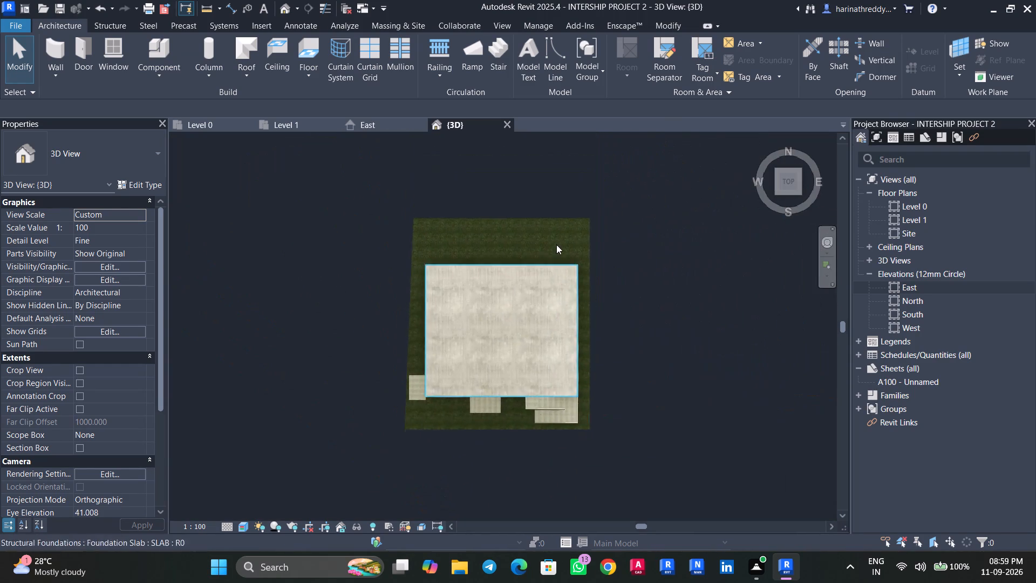
{"action": "left_click", "coordinate": [536, 322]}
{"action": "scroll", "coordinate": [534, 372], "scroll_direction": "up", "scroll_amount": 4}
{"action": "middle_click_drag", "start_coordinate": [528, 371], "coordinate": [540, 198]}
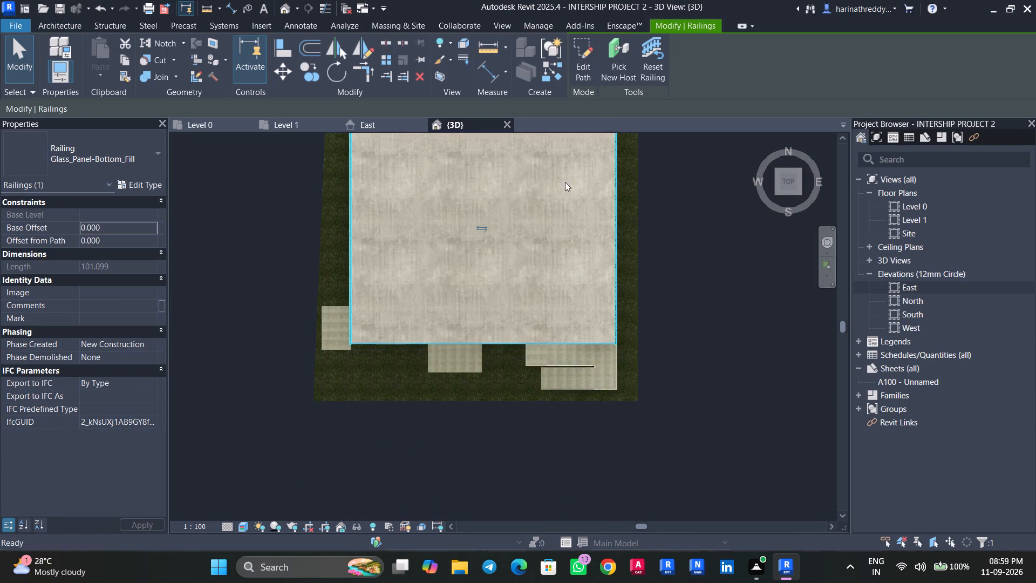
{"action": "key", "text": "Escape"}
{"action": "key", "text": "Escape"}
{"action": "left_click", "coordinate": [450, 77]}
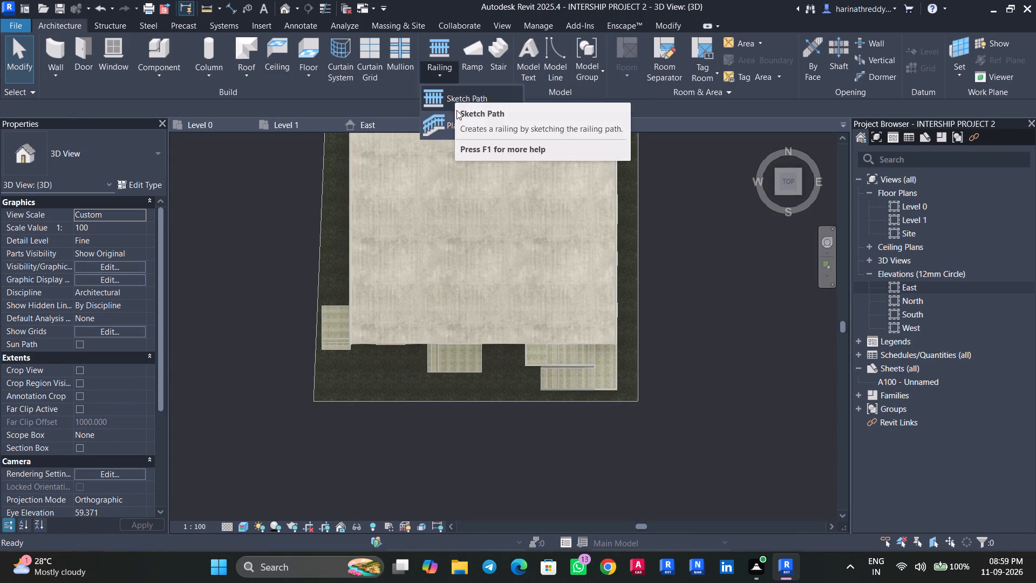
{"action": "left_click", "coordinate": [456, 104]}
{"action": "scroll", "coordinate": [362, 350], "scroll_direction": "up", "scroll_amount": 10}
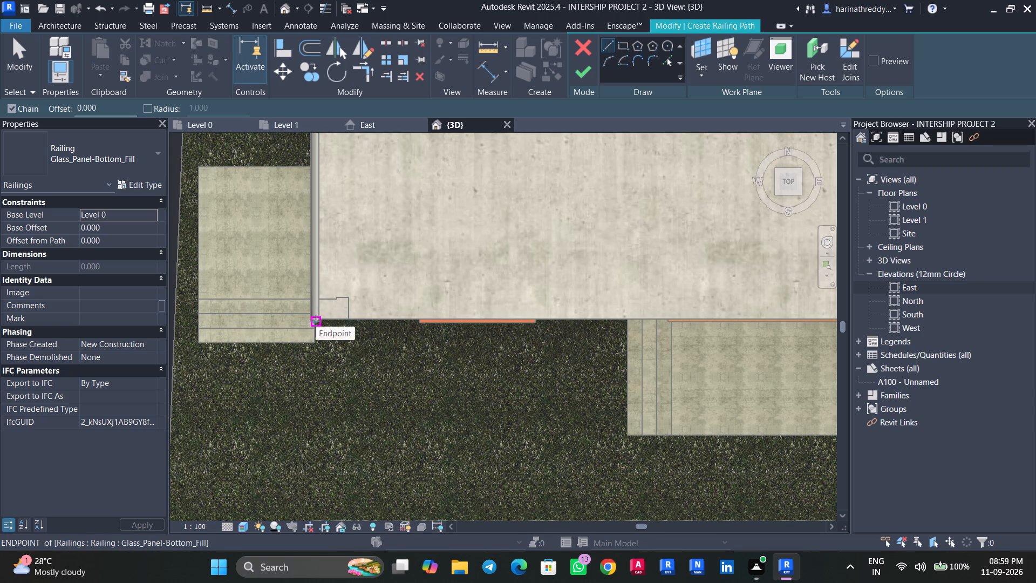
{"action": "left_click", "coordinate": [316, 320]}
{"action": "middle_click_drag", "start_coordinate": [547, 323], "coordinate": [117, 322]}
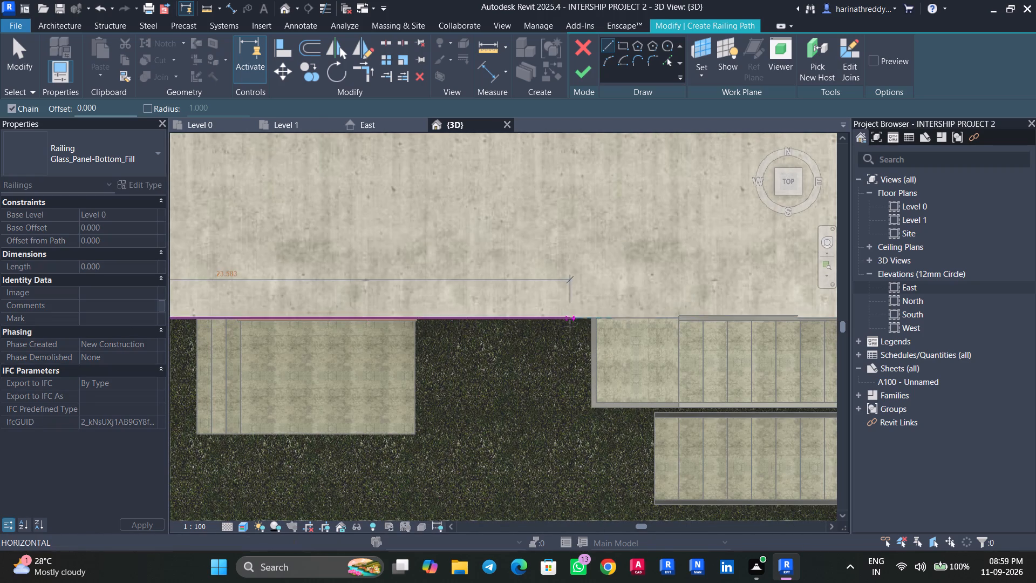
{"action": "left_click", "coordinate": [588, 316]}
{"action": "left_click", "coordinate": [581, 72]}
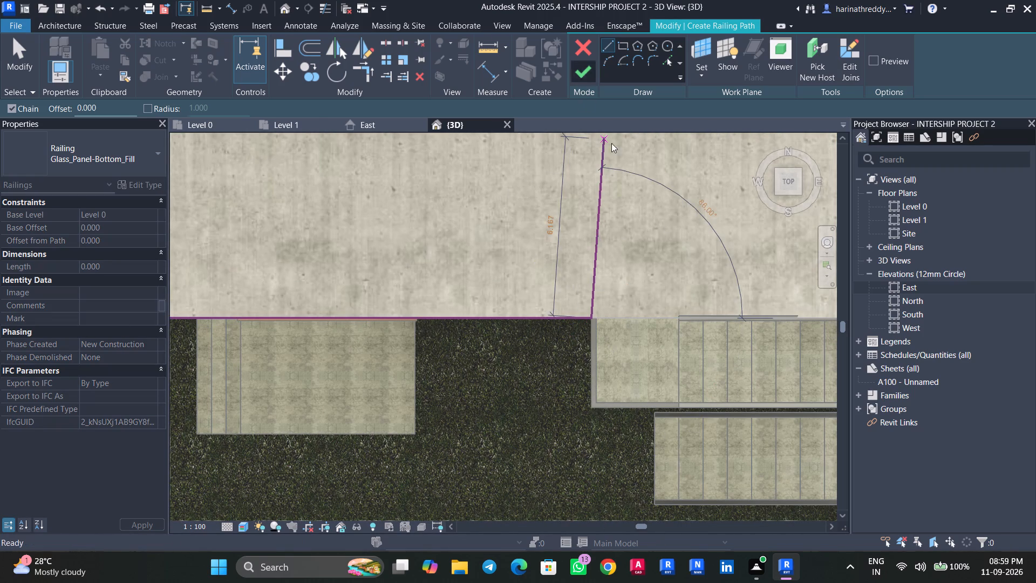
Sketch and finish a Glass_Panel-Bottom_Fill railing about 9.58 long on the roof's south edge, from the southeast corner to the stair's upper landing.
{"action": "middle_click_drag", "start_coordinate": [701, 347], "coordinate": [464, 371]}
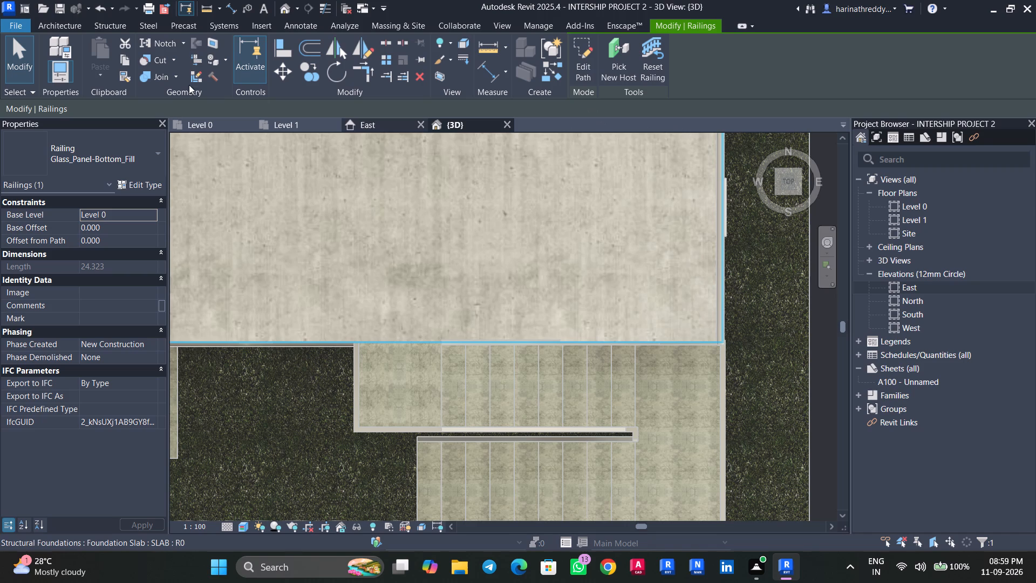
{"action": "key", "text": "Return"}
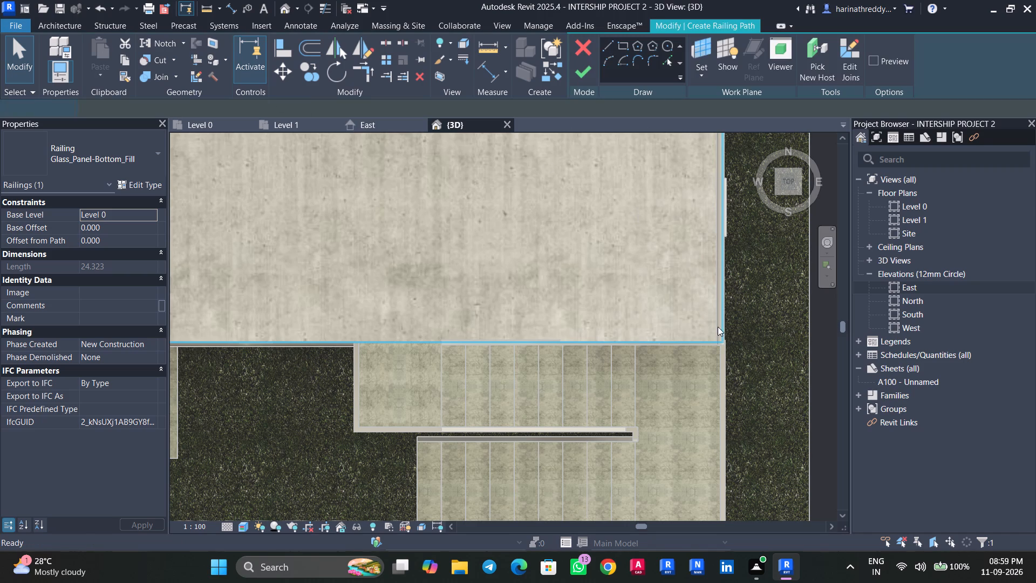
{"action": "left_click", "coordinate": [719, 343]}
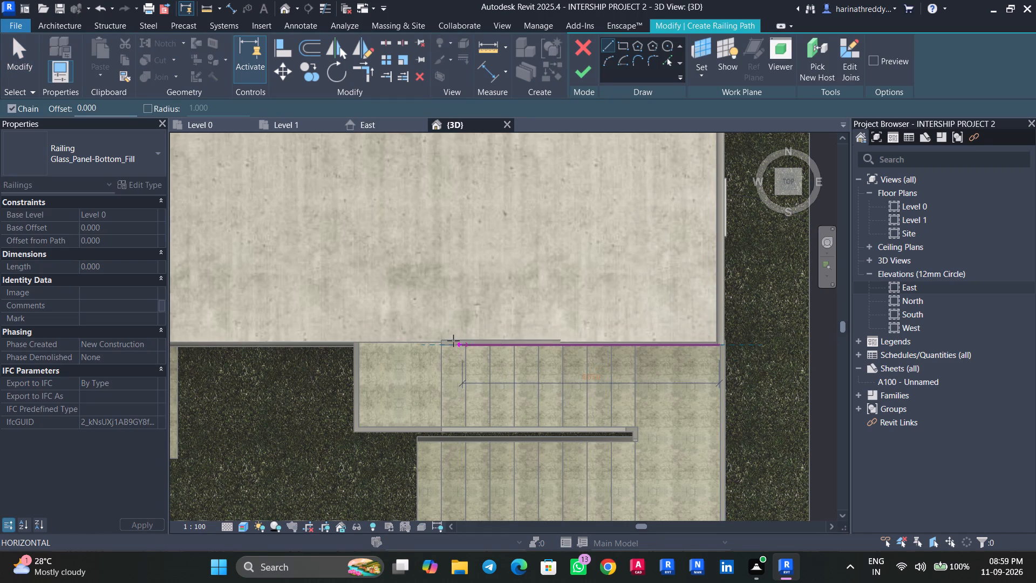
{"action": "key", "text": "Escape"}
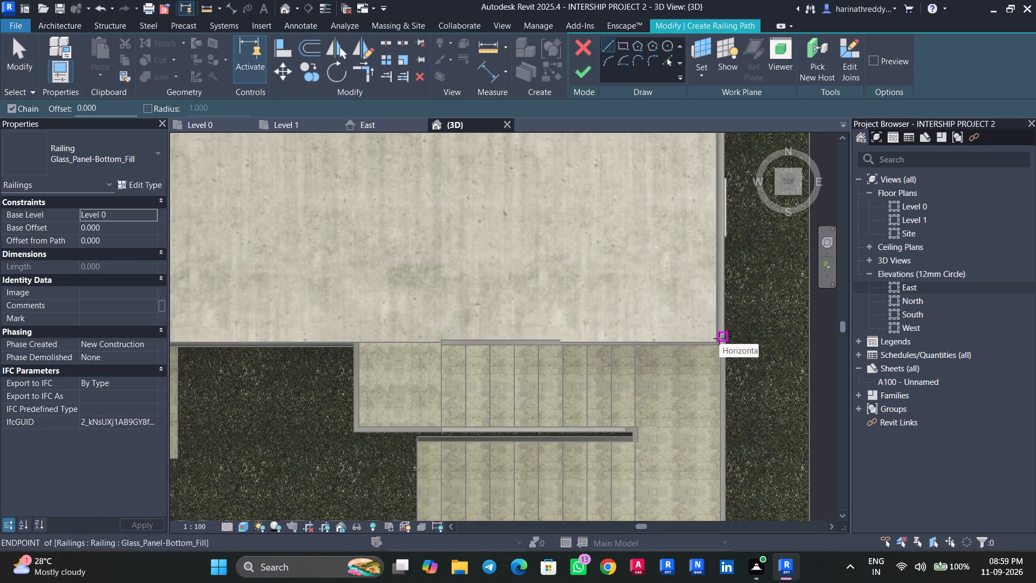
{"action": "left_click", "coordinate": [719, 338]}
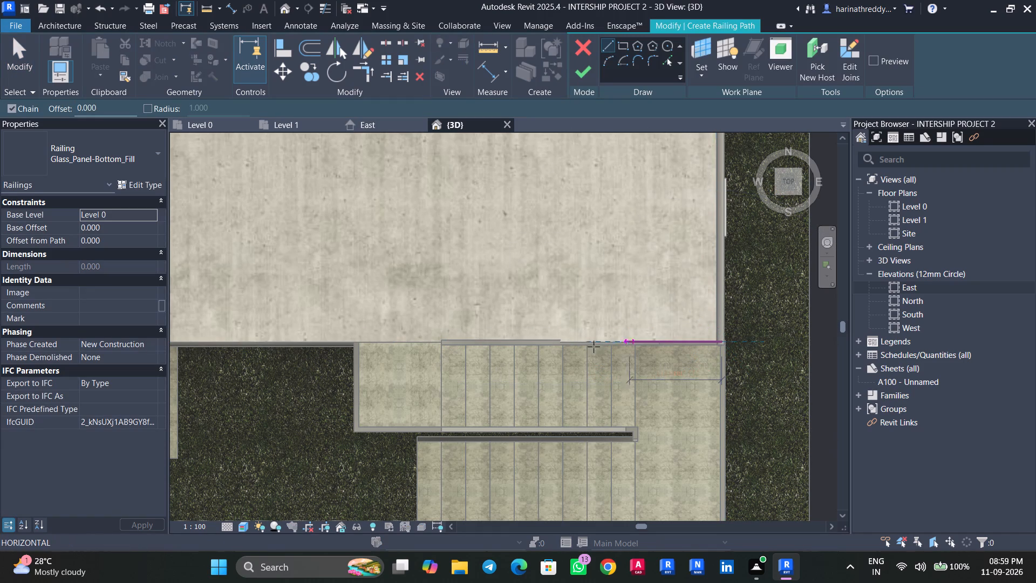
{"action": "left_click", "coordinate": [442, 343]}
{"action": "key", "text": "Escape"}
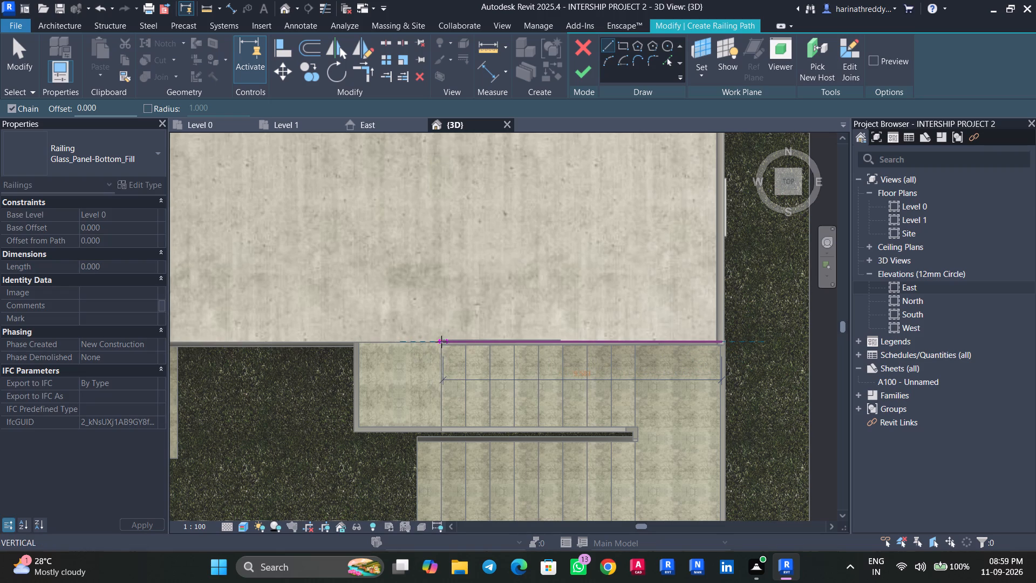
{"action": "key", "text": "Escape"}
{"action": "scroll", "coordinate": [469, 412], "scroll_direction": "down", "scroll_amount": 3}
{"action": "middle_click_drag", "start_coordinate": [478, 434], "coordinate": [493, 295], "text": "shift"}
{"action": "middle_click_drag", "start_coordinate": [491, 304], "coordinate": [445, 417]}
{"action": "left_click", "coordinate": [580, 76]}
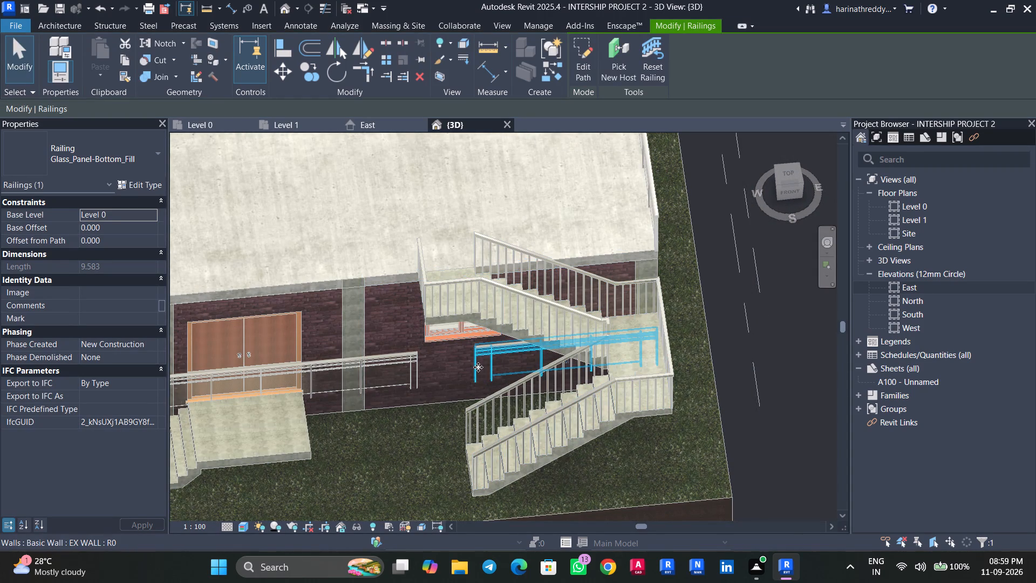
Assign the roof slab as the new host of both south-edge glass-panel railings, the short one and the long one.
{"action": "left_click", "coordinate": [618, 72]}
{"action": "left_click", "coordinate": [584, 242]}
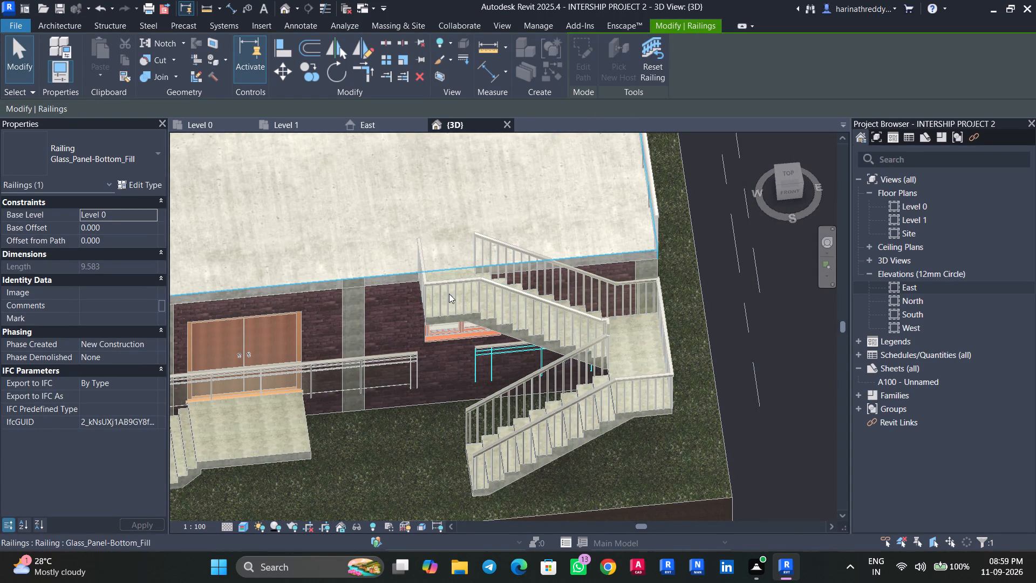
{"action": "left_click", "coordinate": [356, 365]}
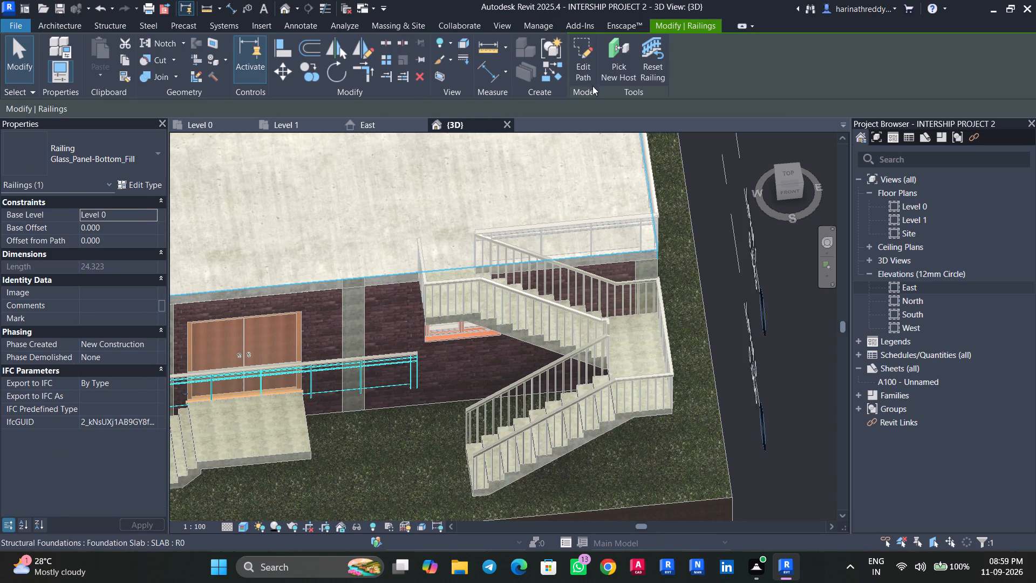
{"action": "left_click", "coordinate": [630, 60]}
{"action": "left_click", "coordinate": [377, 248]}
{"action": "key", "text": "Escape"}
{"action": "key", "text": "Escape"}
Check how the glass-panel railings sit around the roof and at the stair opening.
{"action": "scroll", "coordinate": [367, 382], "scroll_direction": "down", "scroll_amount": 3}
{"action": "scroll", "coordinate": [367, 382], "scroll_direction": "up", "scroll_amount": 1}
{"action": "middle_click_drag", "start_coordinate": [363, 425], "coordinate": [446, 318], "text": "shift"}
{"action": "middle_click_drag", "start_coordinate": [448, 363], "coordinate": [454, 485]}
{"action": "scroll", "coordinate": [461, 473], "scroll_direction": "down", "scroll_amount": 8}
{"action": "middle_click_drag", "start_coordinate": [460, 477], "coordinate": [462, 469], "text": "shift"}
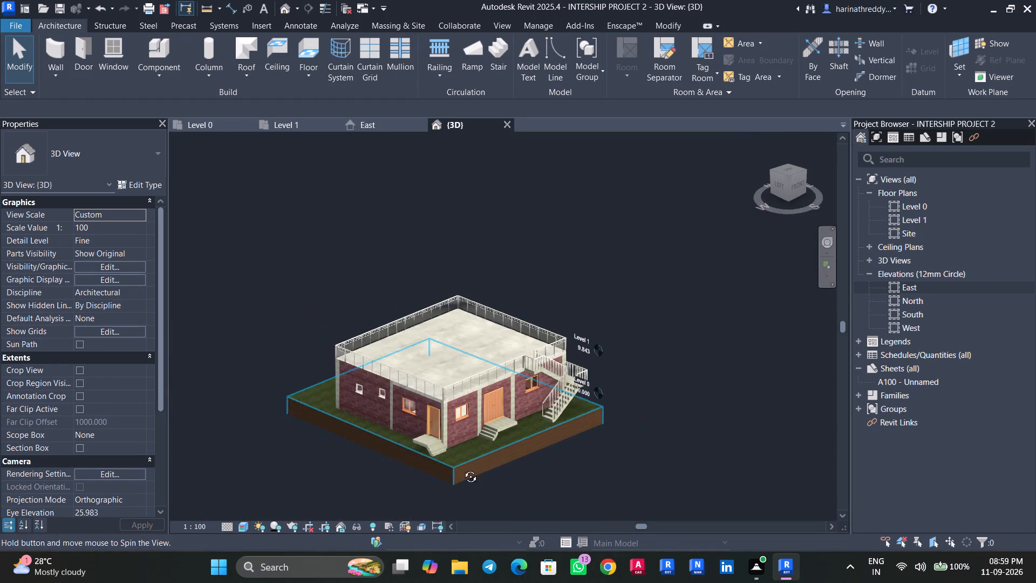
{"action": "middle_click_drag", "start_coordinate": [462, 469], "coordinate": [474, 439], "text": "shift"}
{"action": "scroll", "coordinate": [460, 463], "scroll_direction": "up", "scroll_amount": 3}
{"action": "middle_click_drag", "start_coordinate": [562, 484], "coordinate": [572, 500]}
Turn off the Grids and Levels annotation categories in the 3D view's visibility overrides and apply the change.
{"action": "key", "text": "v"}
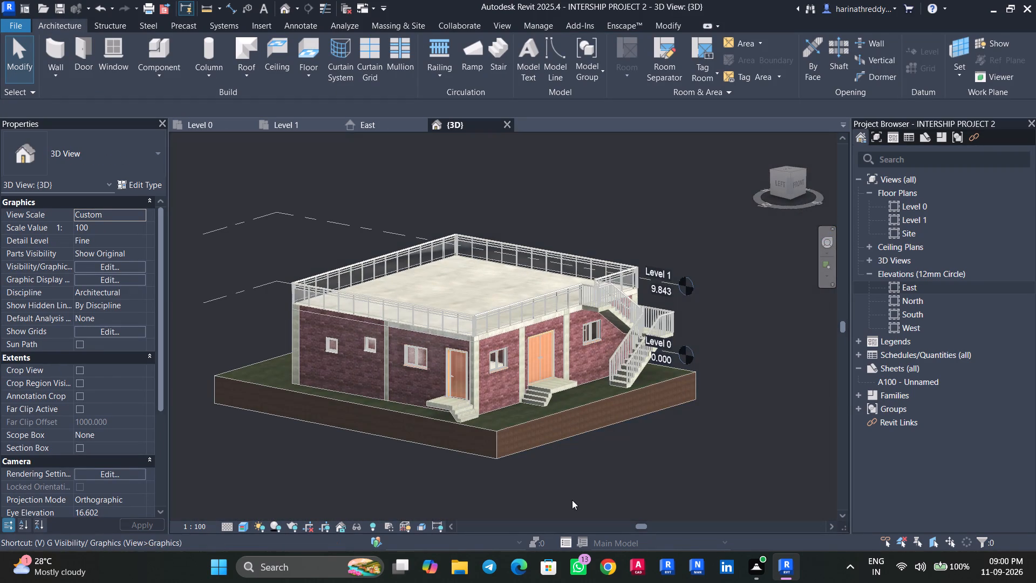
{"action": "key", "text": "v"}
{"action": "key", "text": "v"}
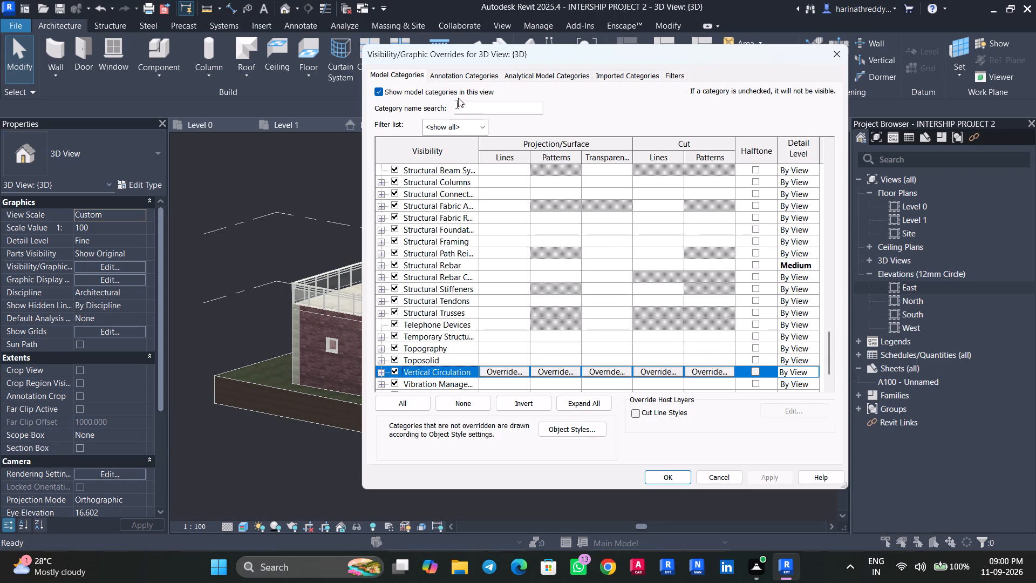
{"action": "left_click", "coordinate": [459, 77]}
{"action": "left_click", "coordinate": [430, 222]}
{"action": "type", "text": "GR"}
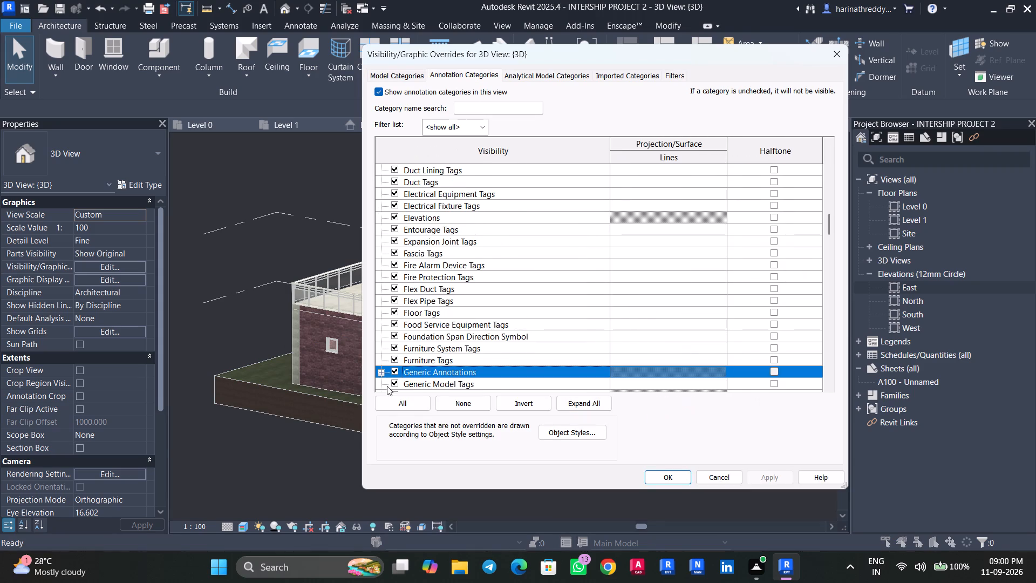
{"action": "left_click", "coordinate": [396, 370]}
{"action": "left_click", "coordinate": [454, 266]}
{"action": "type", "text": "LL"}
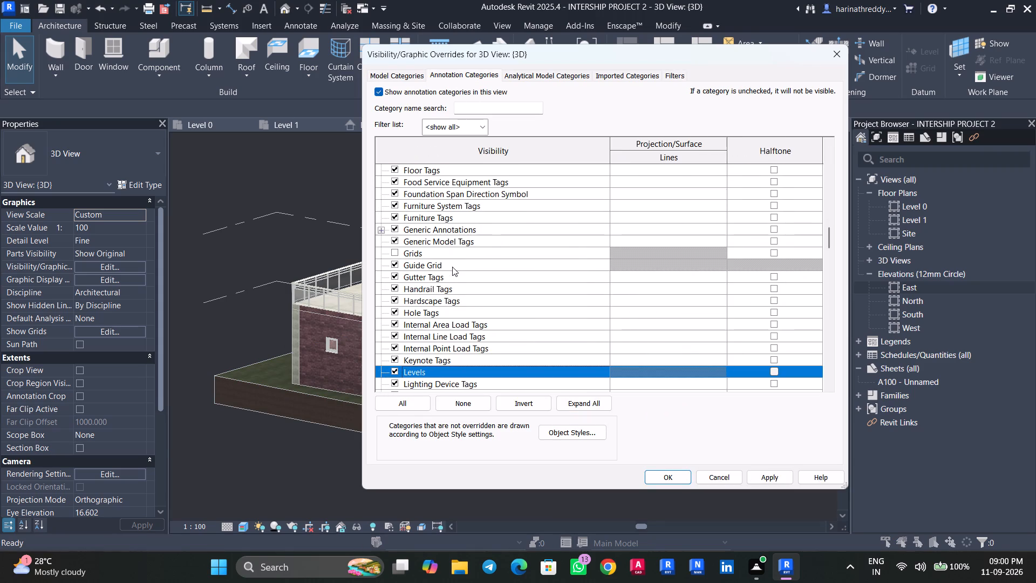
{"action": "left_click", "coordinate": [392, 372]}
{"action": "left_click", "coordinate": [777, 480]}
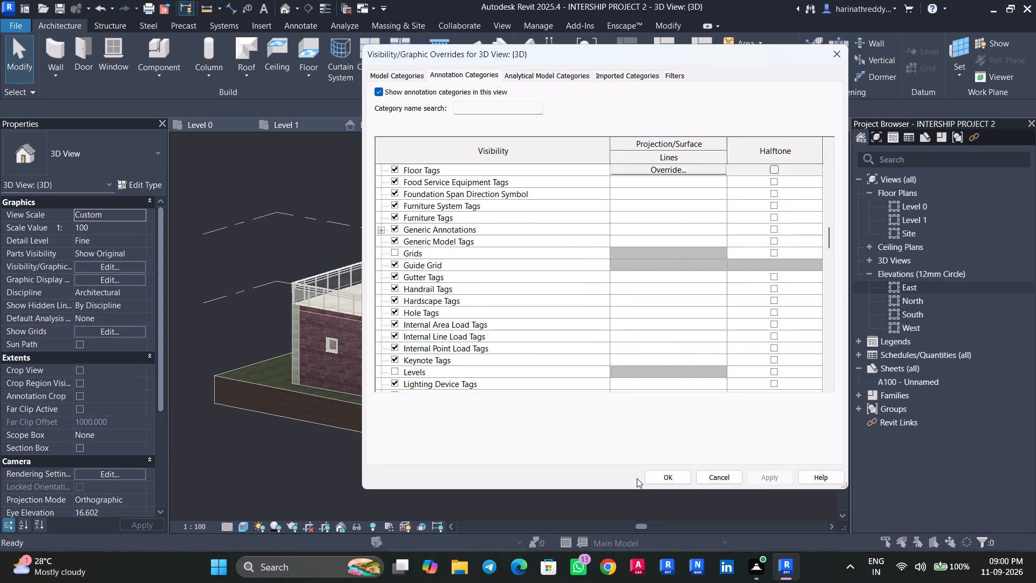
{"action": "left_click", "coordinate": [661, 479]}
Examine the house exterior around the entrances, steps, staircase and roof railings.
{"action": "scroll", "coordinate": [539, 463], "scroll_direction": "up", "scroll_amount": 1}
{"action": "scroll", "coordinate": [539, 463], "scroll_direction": "down", "scroll_amount": 1}
{"action": "scroll", "coordinate": [541, 463], "scroll_direction": "up", "scroll_amount": 5}
{"action": "middle_click_drag", "start_coordinate": [524, 472], "coordinate": [542, 495]}
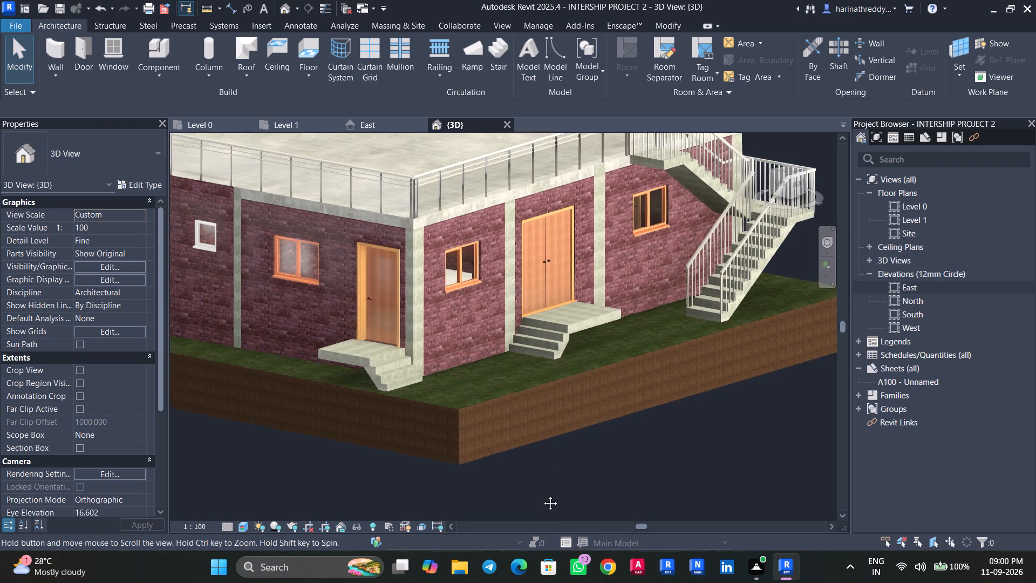
{"action": "middle_click_drag", "start_coordinate": [542, 495], "coordinate": [557, 520]}
{"action": "scroll", "coordinate": [557, 520], "scroll_direction": "down", "scroll_amount": 3}
{"action": "middle_click_drag", "start_coordinate": [632, 497], "coordinate": [597, 519], "text": "shift"}
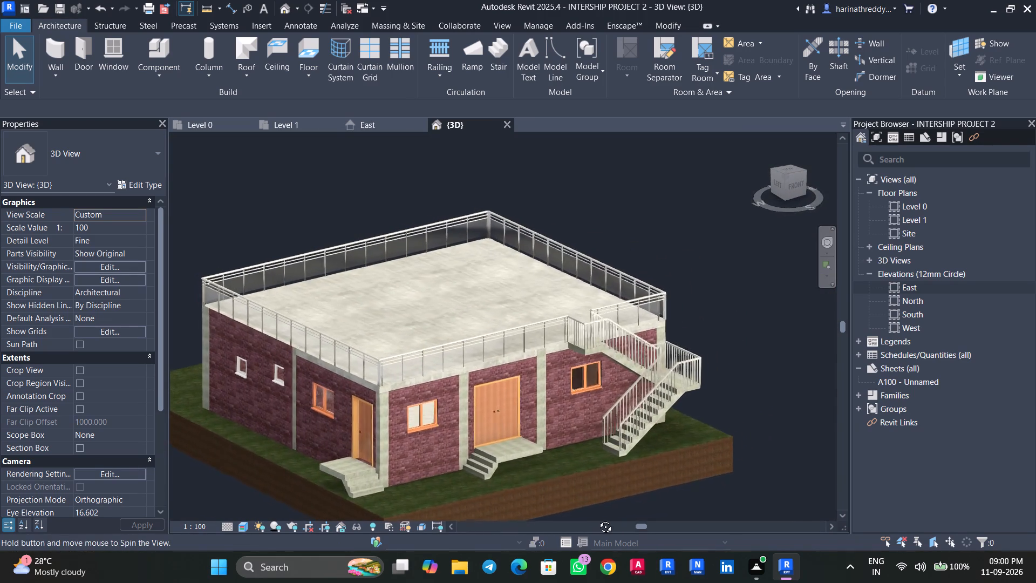
{"action": "middle_click_drag", "start_coordinate": [597, 519], "coordinate": [602, 518], "text": "shift"}
Sub-divide the grassland toposolid with a rectangular boundary about 3.11 by 8 in front of the double door, and finish it.
{"action": "left_click", "coordinate": [584, 477]}
{"action": "scroll", "coordinate": [583, 477], "scroll_direction": "up", "scroll_amount": 2}
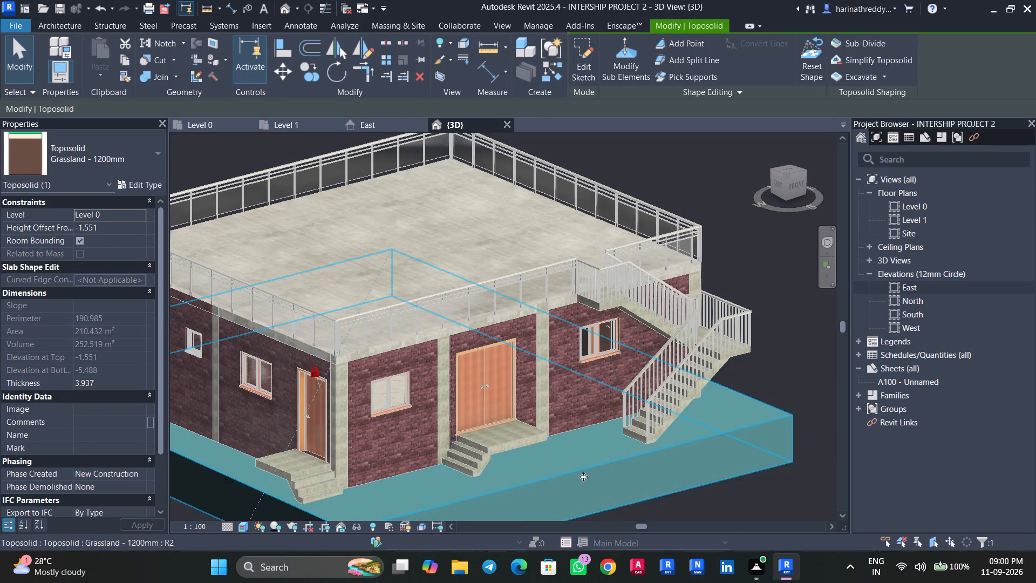
{"action": "key", "text": "Escape"}
{"action": "key", "text": "Escape"}
{"action": "left_click", "coordinate": [581, 479]}
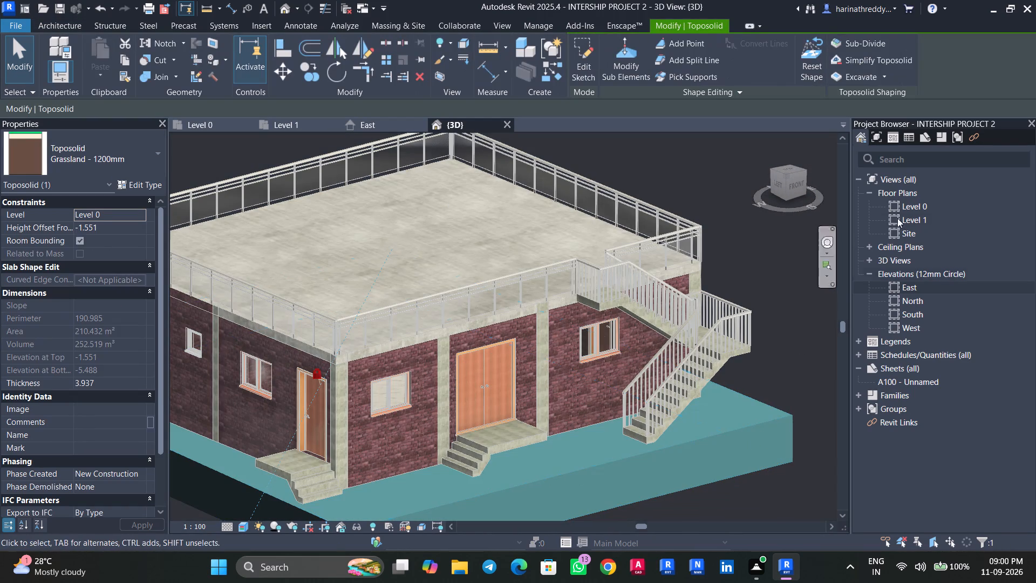
{"action": "left_click", "coordinate": [860, 45]}
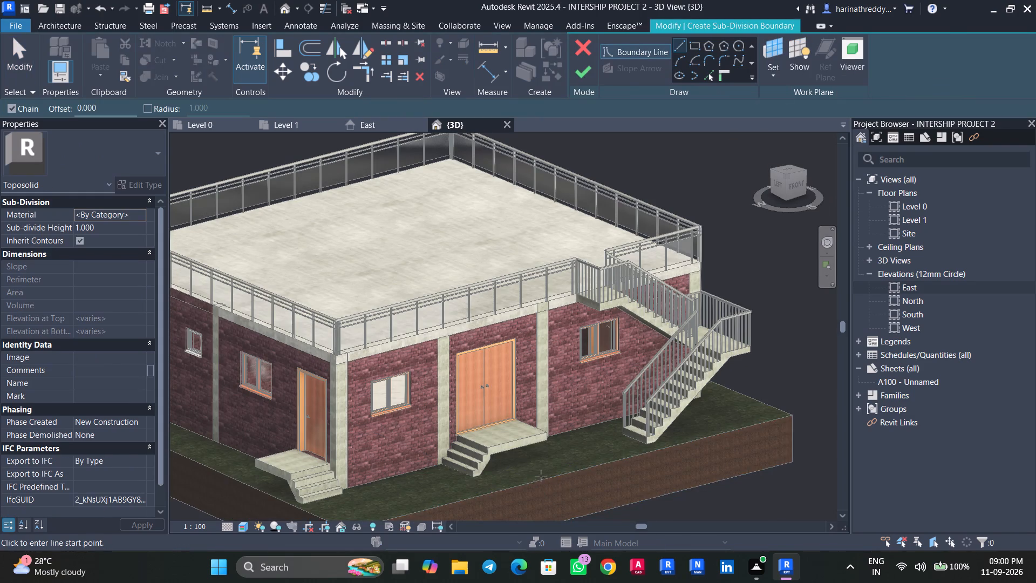
{"action": "middle_click_drag", "start_coordinate": [541, 476], "coordinate": [513, 452], "text": "shift"}
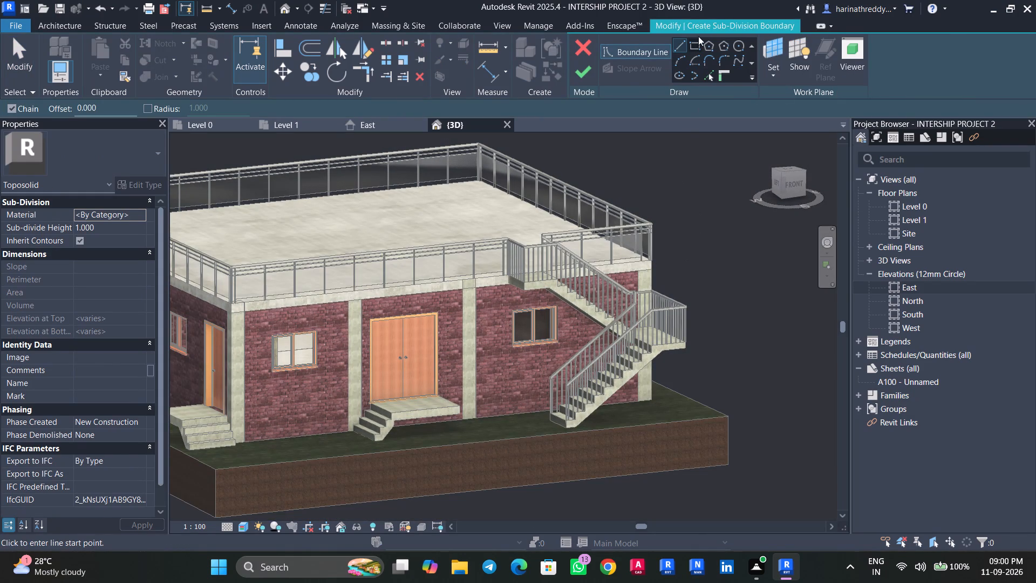
{"action": "left_click", "coordinate": [694, 46]}
{"action": "scroll", "coordinate": [426, 438], "scroll_direction": "down", "scroll_amount": 1}
{"action": "scroll", "coordinate": [426, 438], "scroll_direction": "up", "scroll_amount": 7}
{"action": "left_click", "coordinate": [495, 444]}
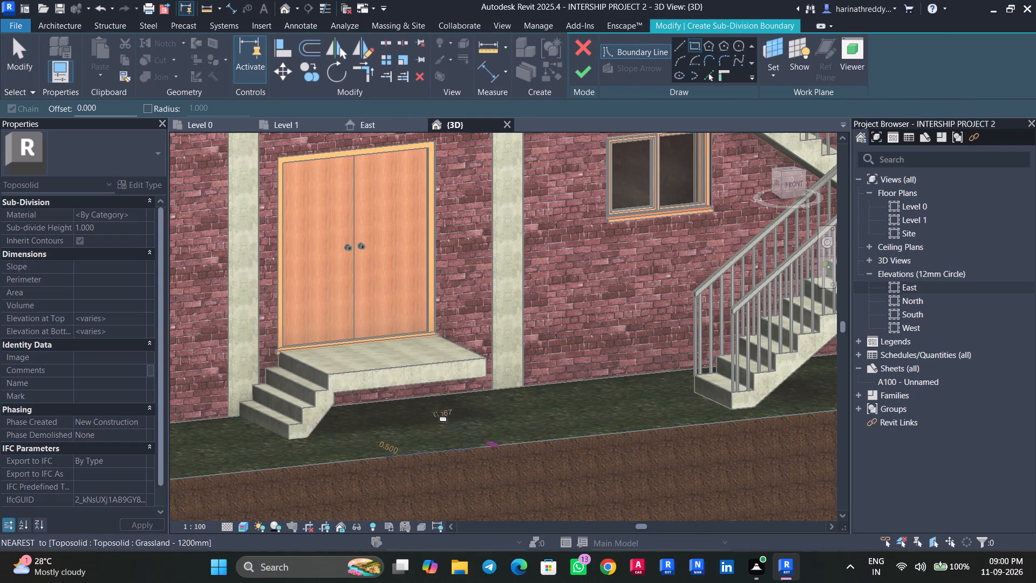
{"action": "left_click", "coordinate": [316, 408]}
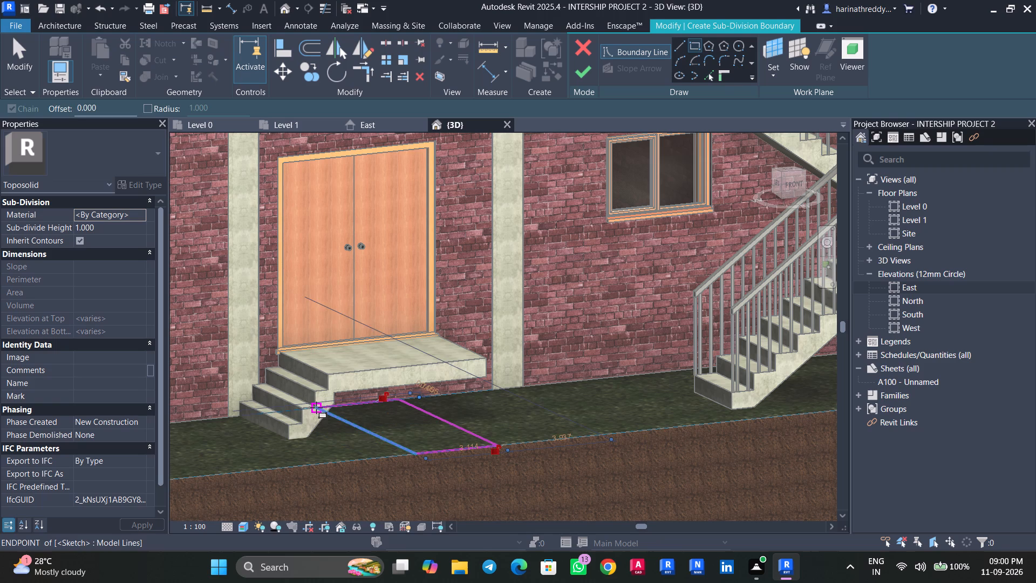
{"action": "key", "text": "Escape"}
{"action": "key", "text": "Escape"}
{"action": "left_click", "coordinate": [580, 72]}
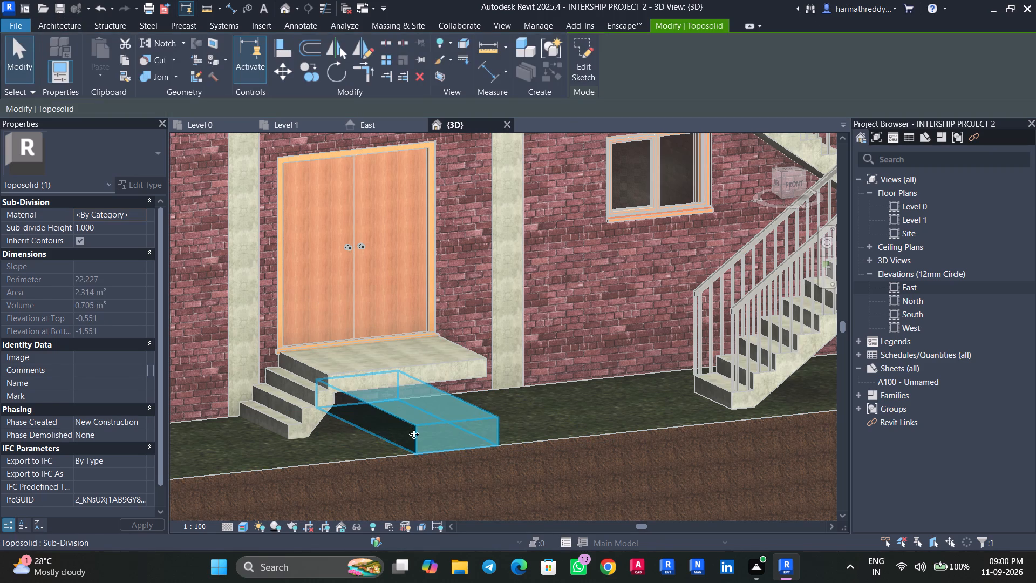
{"action": "key", "text": "Escape"}
Open the boundary sketch of the toposolid sub-division in front of the double door for editing.
{"action": "middle_click_drag", "start_coordinate": [567, 456], "coordinate": [559, 458], "text": "shift"}
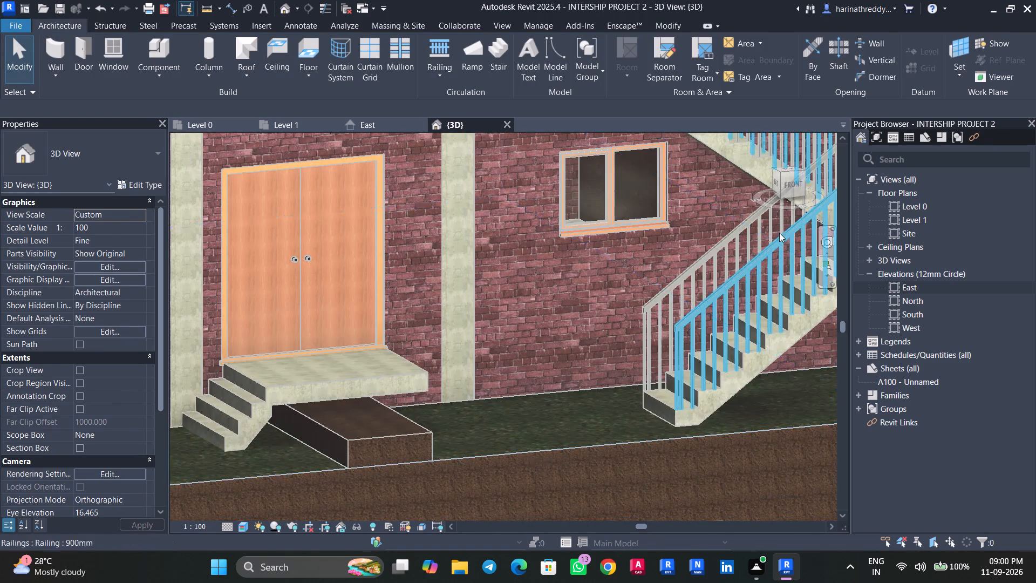
{"action": "left_click", "coordinate": [796, 184]}
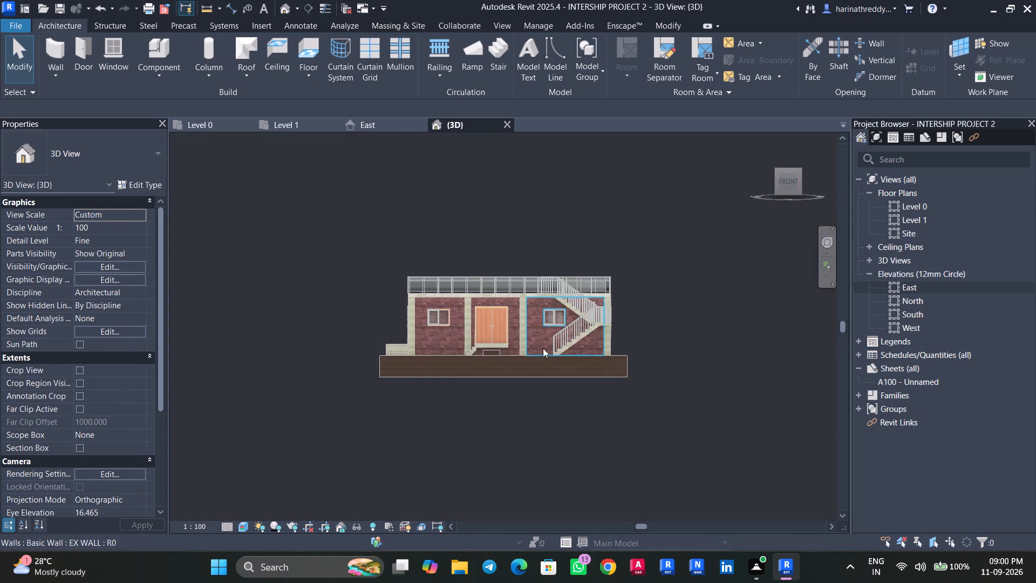
{"action": "scroll", "coordinate": [472, 341], "scroll_direction": "up", "scroll_amount": 11}
{"action": "left_click", "coordinate": [518, 371]}
{"action": "scroll", "coordinate": [518, 371], "scroll_direction": "up", "scroll_amount": 2}
{"action": "scroll", "coordinate": [518, 371], "scroll_direction": "down", "scroll_amount": 1}
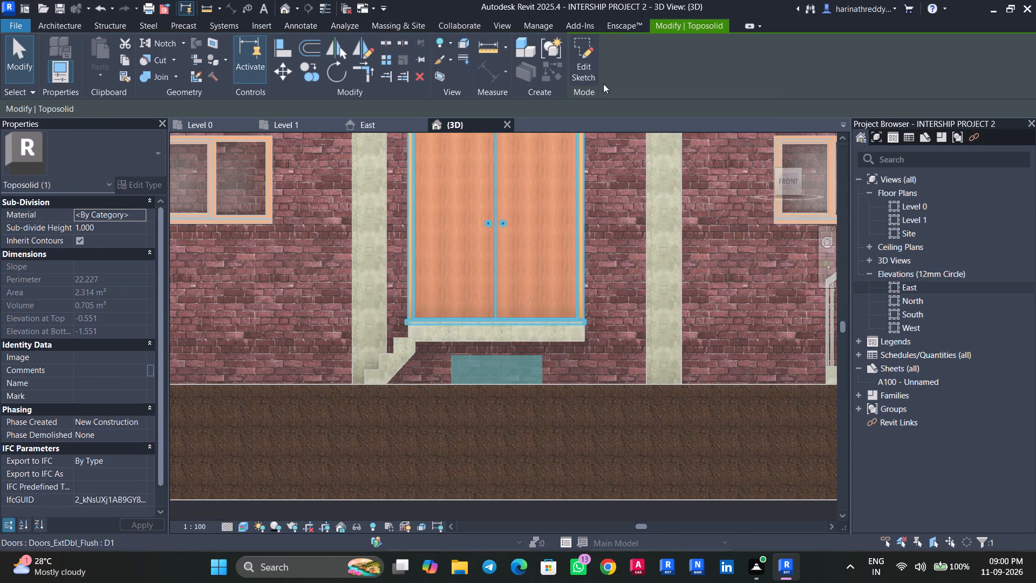
{"action": "left_click", "coordinate": [587, 67]}
Delete the two long side lines and the outer edge line of the sub-division's rectangular boundary.
{"action": "scroll", "coordinate": [505, 338], "scroll_direction": "up", "scroll_amount": 4}
{"action": "left_click", "coordinate": [499, 415]}
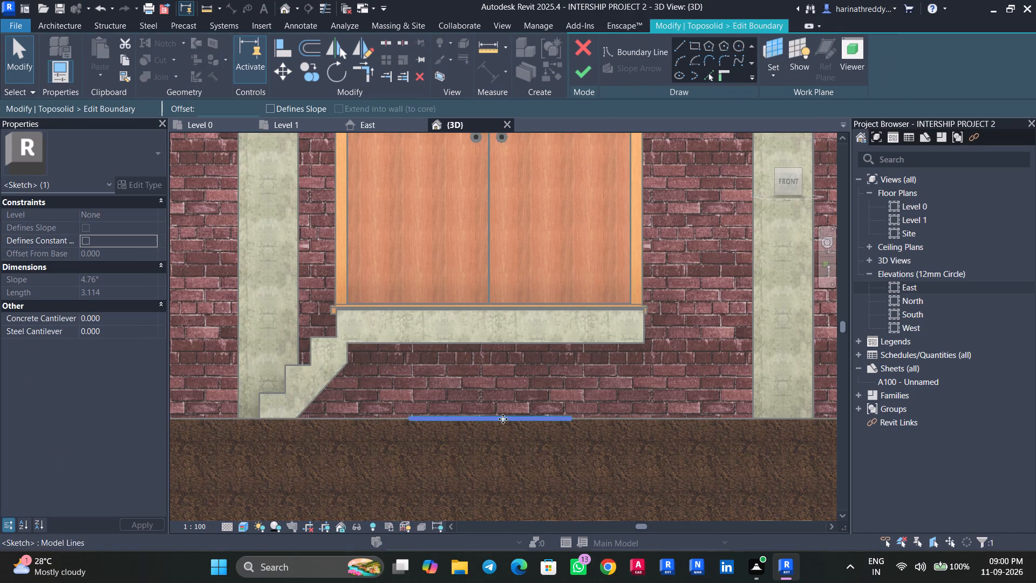
{"action": "key", "text": "Escape"}
{"action": "key", "text": "Escape"}
{"action": "left_click", "coordinate": [535, 417]}
{"action": "middle_click_drag", "start_coordinate": [552, 397], "coordinate": [560, 433], "text": "shift"}
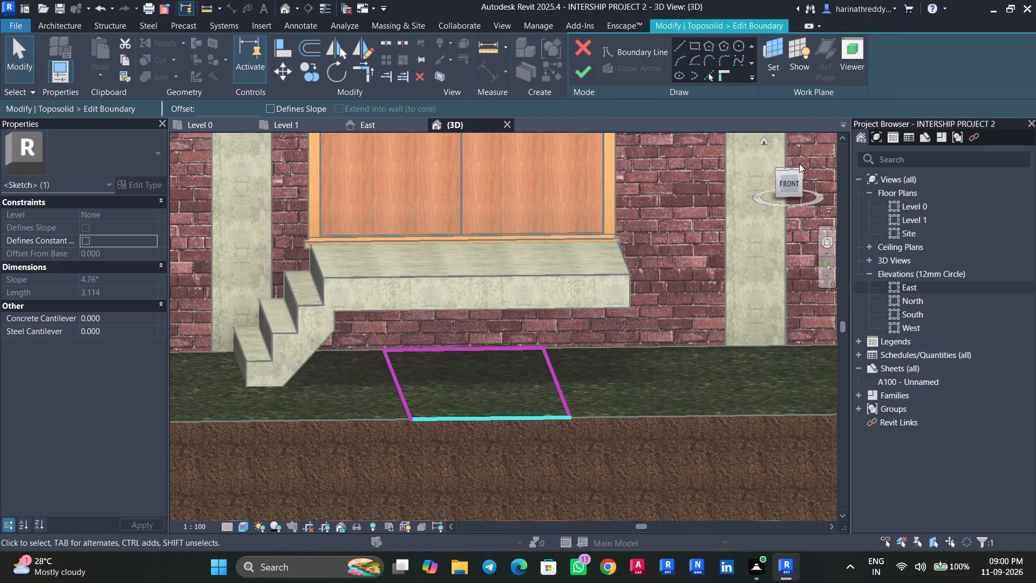
{"action": "left_click", "coordinate": [790, 169]}
{"action": "scroll", "coordinate": [576, 301], "scroll_direction": "down", "scroll_amount": 10}
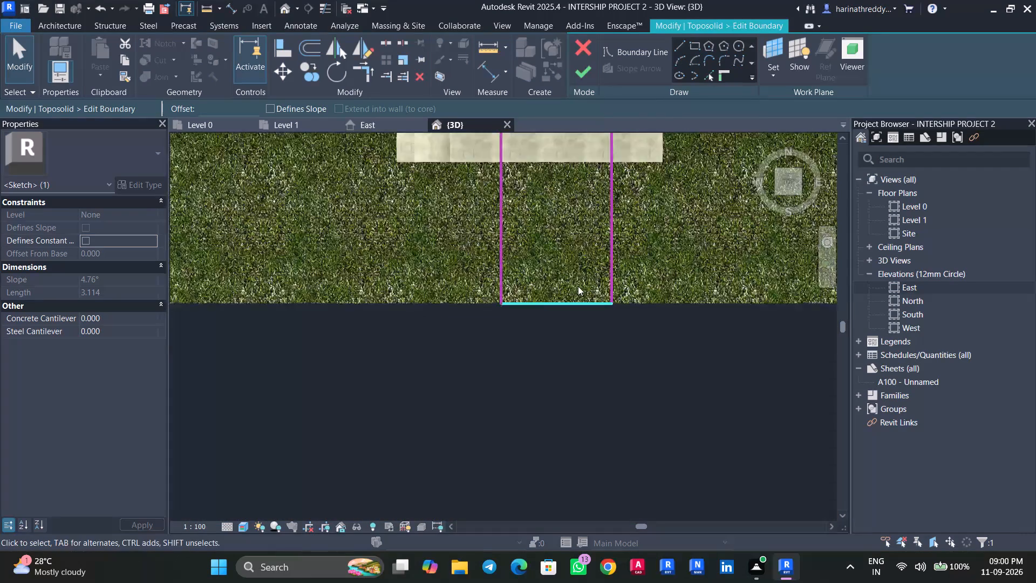
{"action": "scroll", "coordinate": [578, 286], "scroll_direction": "down", "scroll_amount": 6}
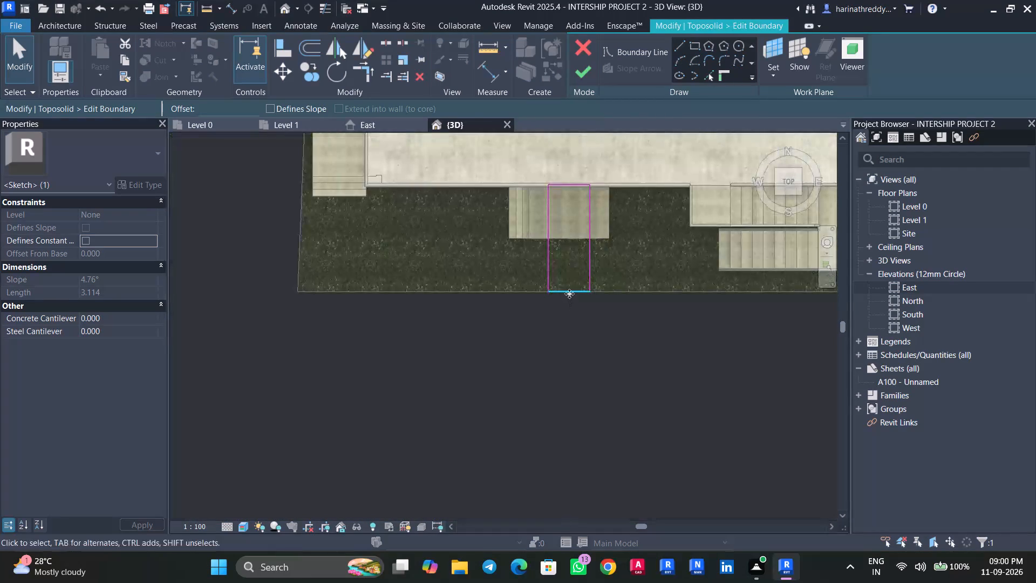
{"action": "key", "text": "Escape"}
{"action": "left_click", "coordinate": [592, 256]}
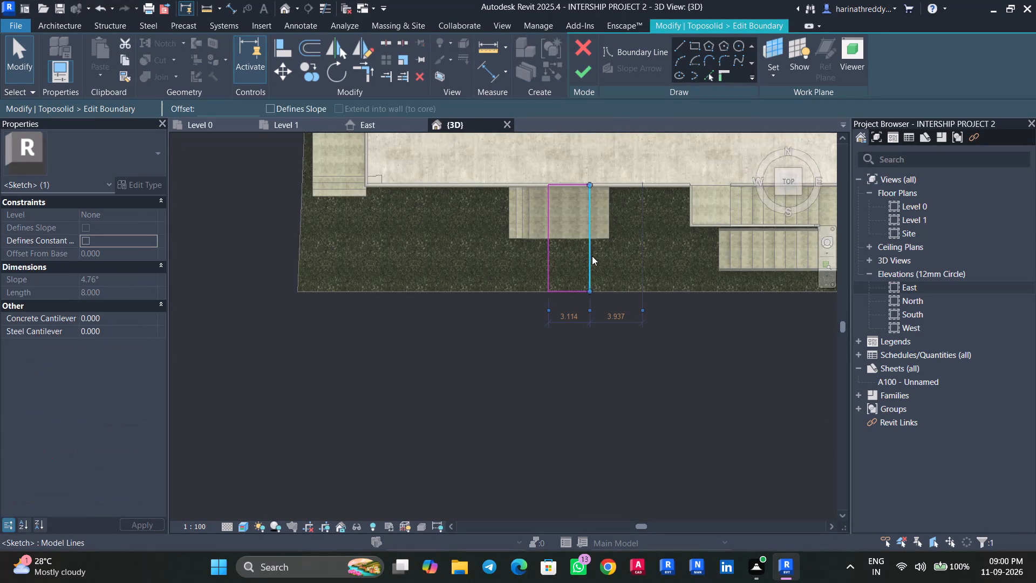
{"action": "key", "text": "Delete"}
{"action": "left_click", "coordinate": [549, 254]}
{"action": "key", "text": "Delete"}
{"action": "left_click", "coordinate": [569, 288]}
{"action": "key", "text": "Delete"}
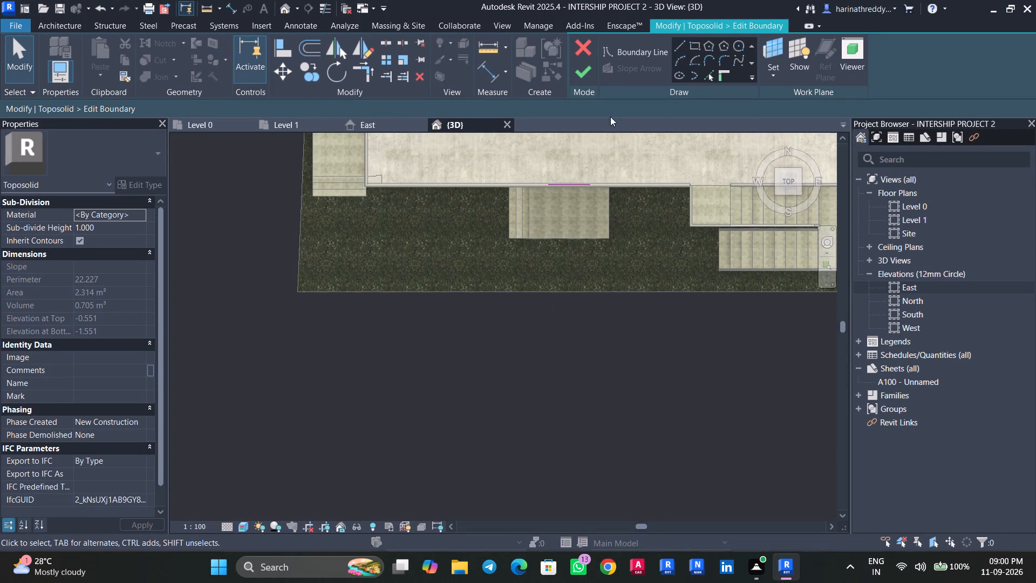
Draw a rectangular boundary over the double-door landing, from its outer corner to the wall beside the steps.
{"action": "left_click", "coordinate": [697, 41]}
{"action": "scroll", "coordinate": [595, 209], "scroll_direction": "up", "scroll_amount": 9}
{"action": "middle_click_drag", "start_coordinate": [597, 244], "coordinate": [605, 291]}
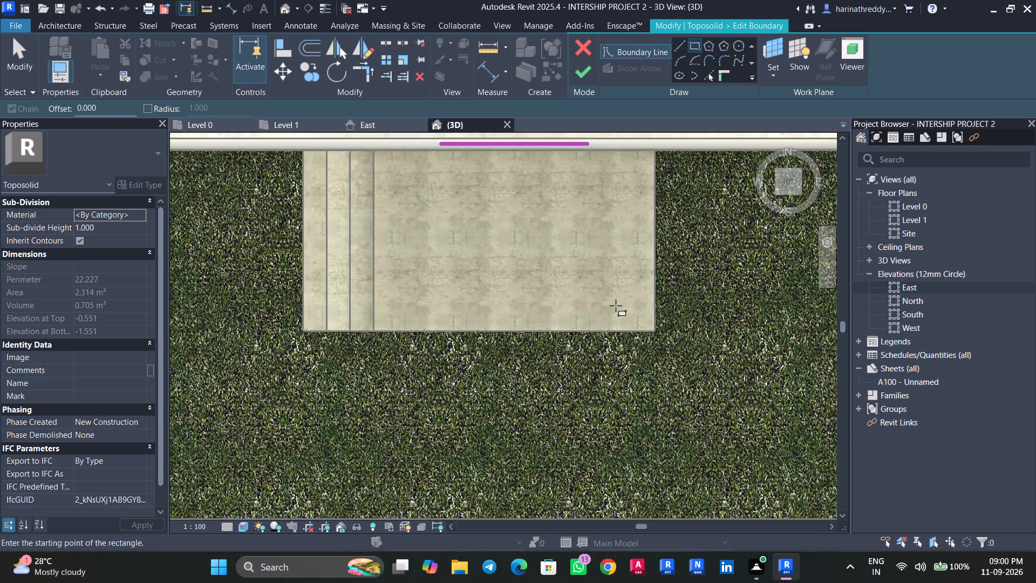
{"action": "scroll", "coordinate": [616, 306], "scroll_direction": "down", "scroll_amount": 1}
{"action": "scroll", "coordinate": [616, 306], "scroll_direction": "up", "scroll_amount": 1}
{"action": "scroll", "coordinate": [616, 306], "scroll_direction": "down", "scroll_amount": 1}
{"action": "left_click", "coordinate": [647, 326]}
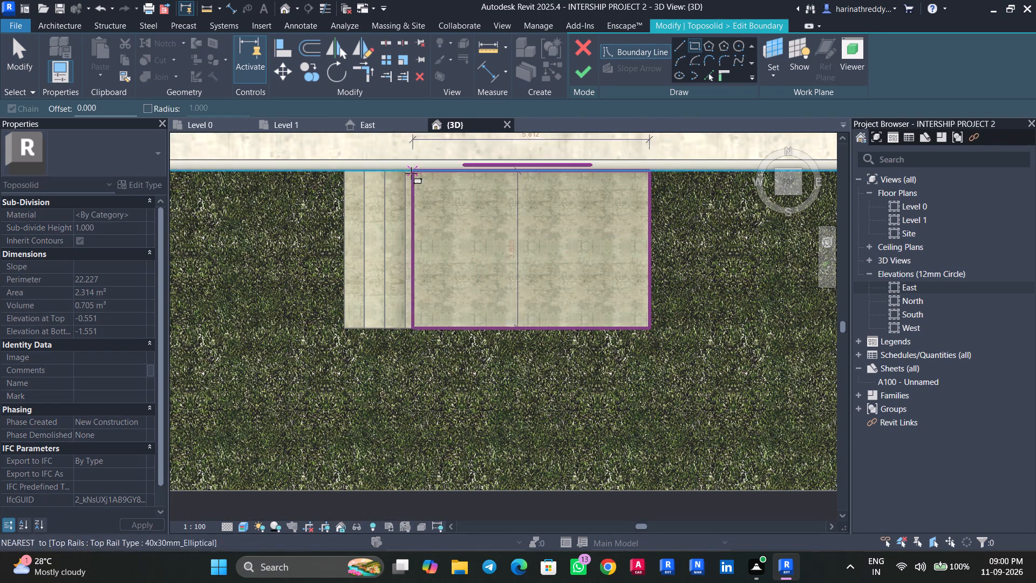
{"action": "left_click", "coordinate": [407, 172]}
{"action": "scroll", "coordinate": [483, 371], "scroll_direction": "down", "scroll_amount": 6}
{"action": "scroll", "coordinate": [485, 358], "scroll_direction": "up", "scroll_amount": 1}
{"action": "scroll", "coordinate": [485, 358], "scroll_direction": "down", "scroll_amount": 1}
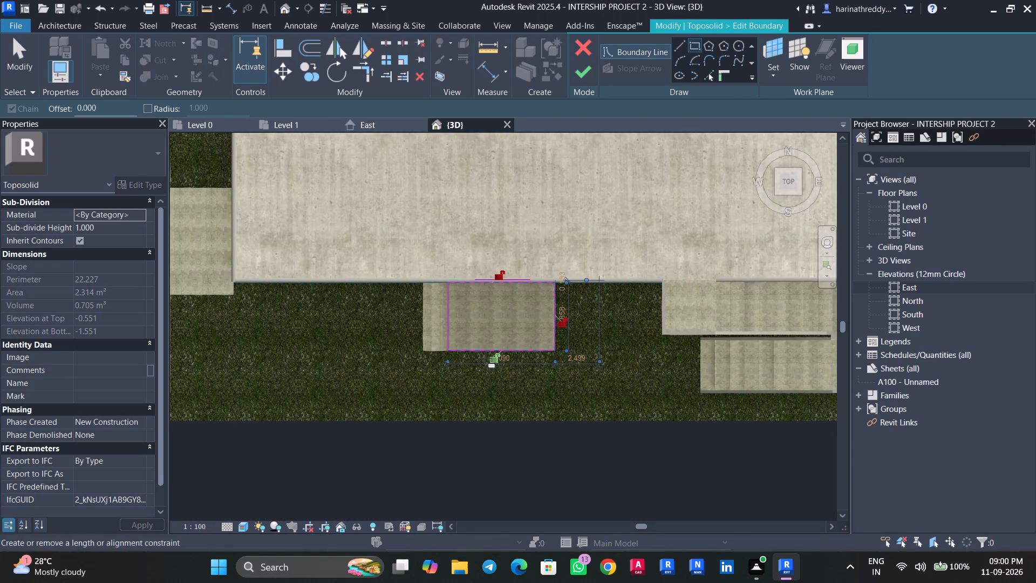
{"action": "scroll", "coordinate": [468, 352], "scroll_direction": "up", "scroll_amount": 9}
{"action": "key", "text": "Escape"}
{"action": "key", "text": "Escape"}
Nudge the new rectangle's edge nearest the steps slightly inward.
{"action": "left_click", "coordinate": [392, 277]}
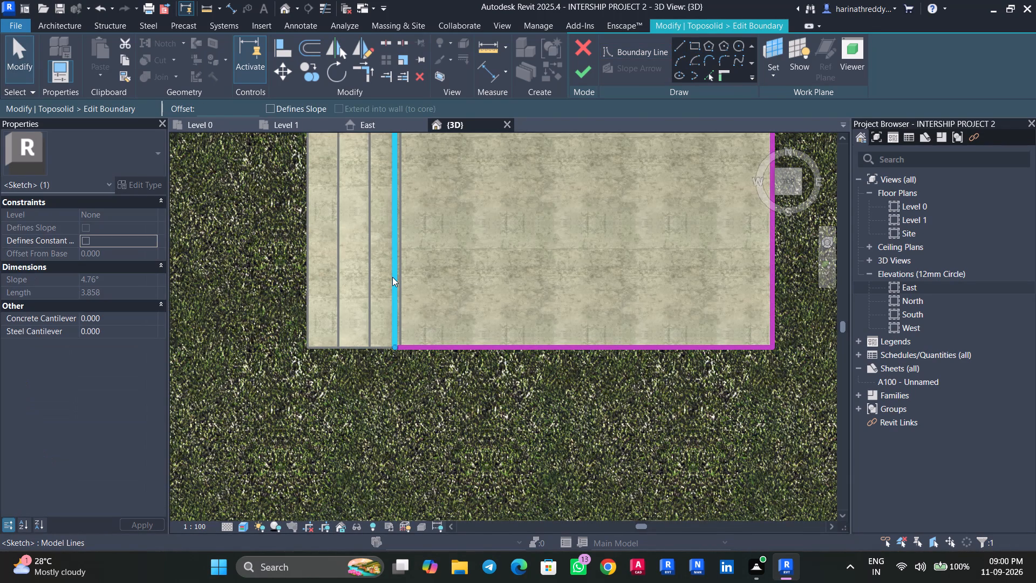
{"action": "key", "text": "Right"}
{"action": "key", "text": "Right"}
Draw a second rectangular boundary over the side-door landing, between the wall and its outer edge, excluding the steps.
{"action": "scroll", "coordinate": [447, 412], "scroll_direction": "down", "scroll_amount": 1}
{"action": "scroll", "coordinate": [447, 412], "scroll_direction": "up", "scroll_amount": 1}
{"action": "scroll", "coordinate": [447, 412], "scroll_direction": "down", "scroll_amount": 8}
{"action": "middle_click_drag", "start_coordinate": [452, 412], "coordinate": [628, 470]}
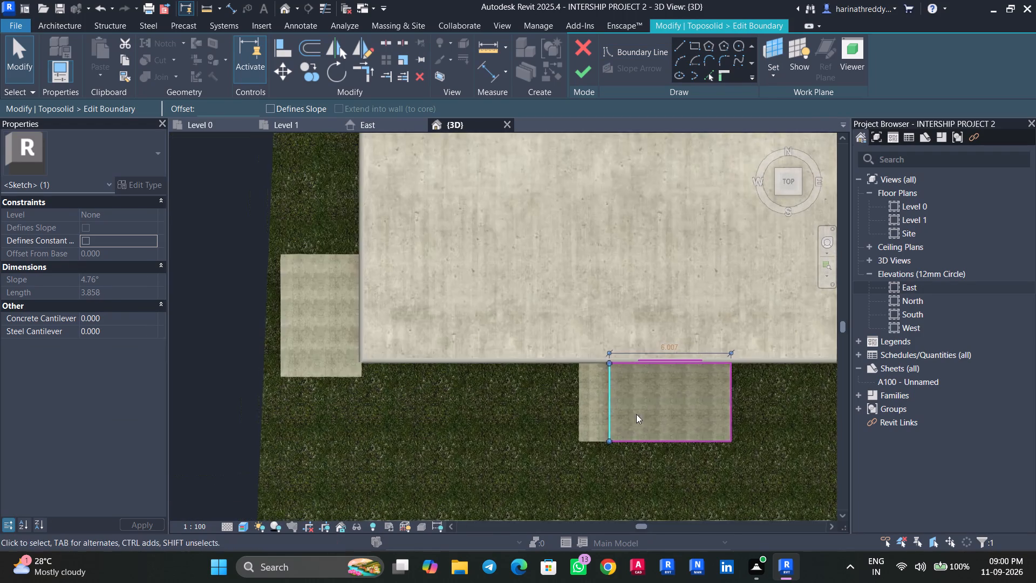
{"action": "left_click", "coordinate": [692, 48]}
{"action": "scroll", "coordinate": [314, 272], "scroll_direction": "up", "scroll_amount": 7}
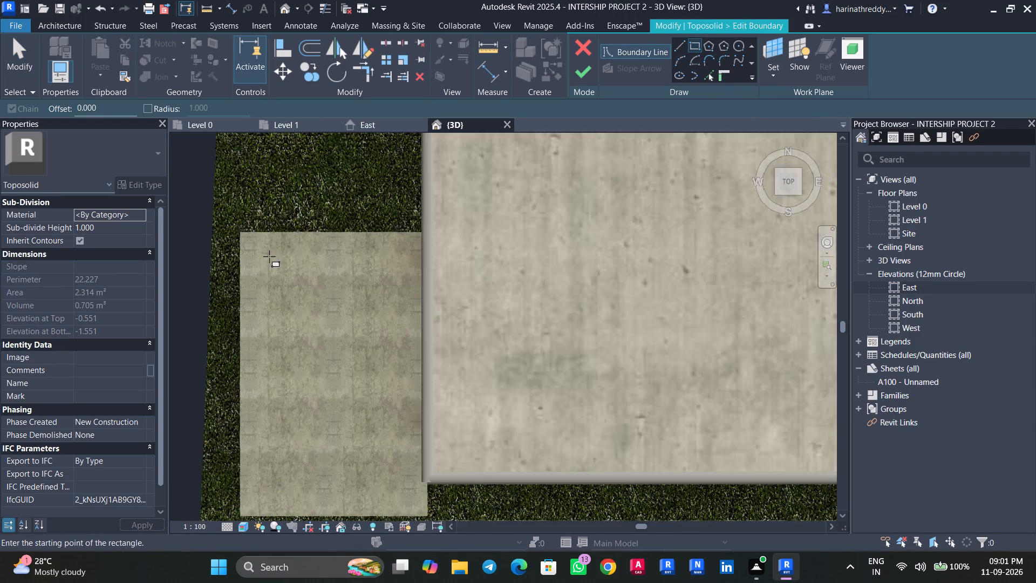
{"action": "middle_click_drag", "start_coordinate": [243, 257], "coordinate": [331, 225]}
{"action": "left_click", "coordinate": [321, 199]}
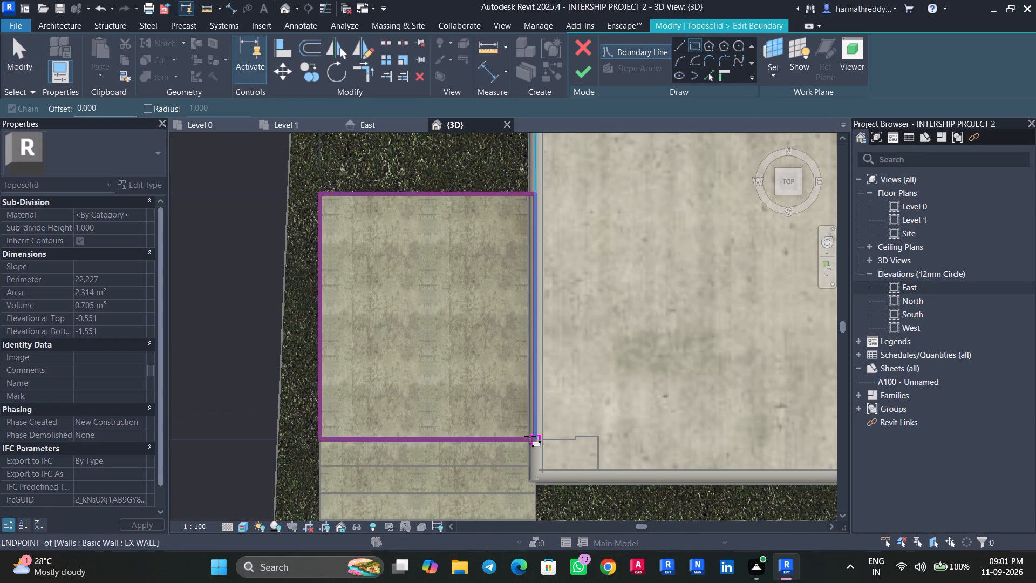
{"action": "left_click", "coordinate": [526, 440]}
{"action": "scroll", "coordinate": [456, 433], "scroll_direction": "down", "scroll_amount": 4}
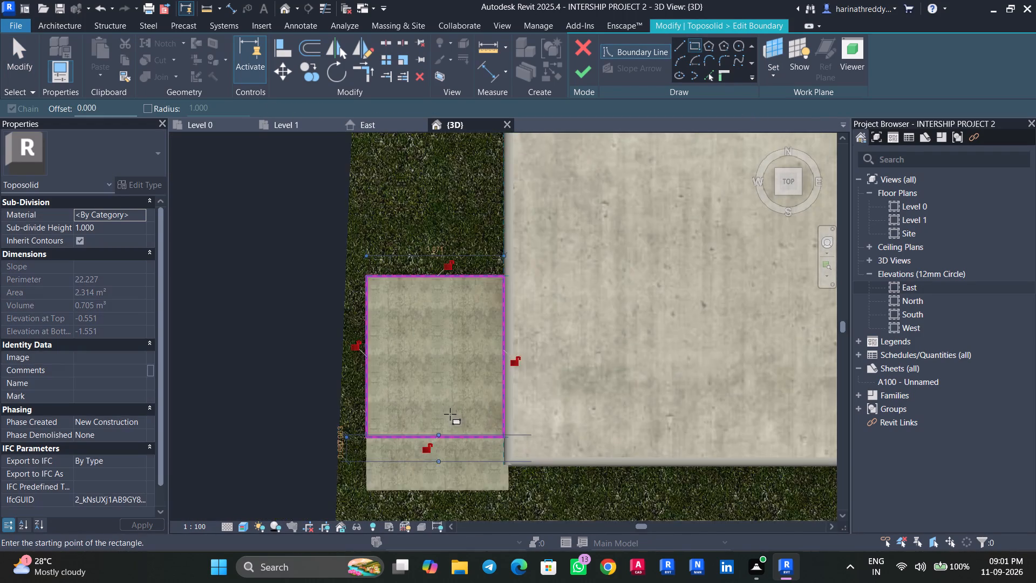
{"action": "scroll", "coordinate": [450, 414], "scroll_direction": "down", "scroll_amount": 3}
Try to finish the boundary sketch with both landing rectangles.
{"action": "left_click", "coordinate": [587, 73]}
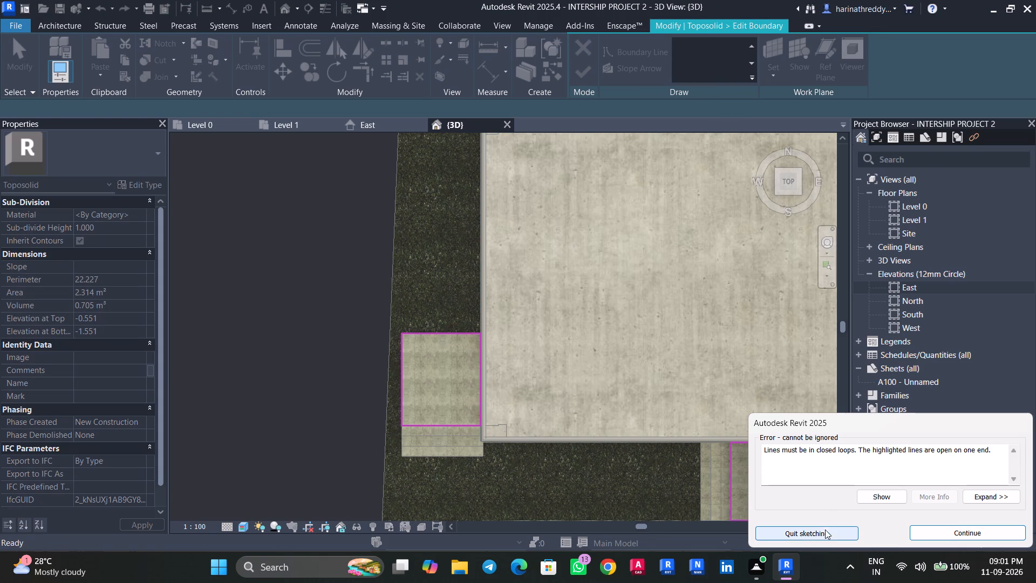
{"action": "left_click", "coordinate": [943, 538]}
Delete the leftover short boundary line at the double door and the landing rectangle's edge along the wall.
{"action": "middle_click_drag", "start_coordinate": [616, 471], "coordinate": [486, 368]}
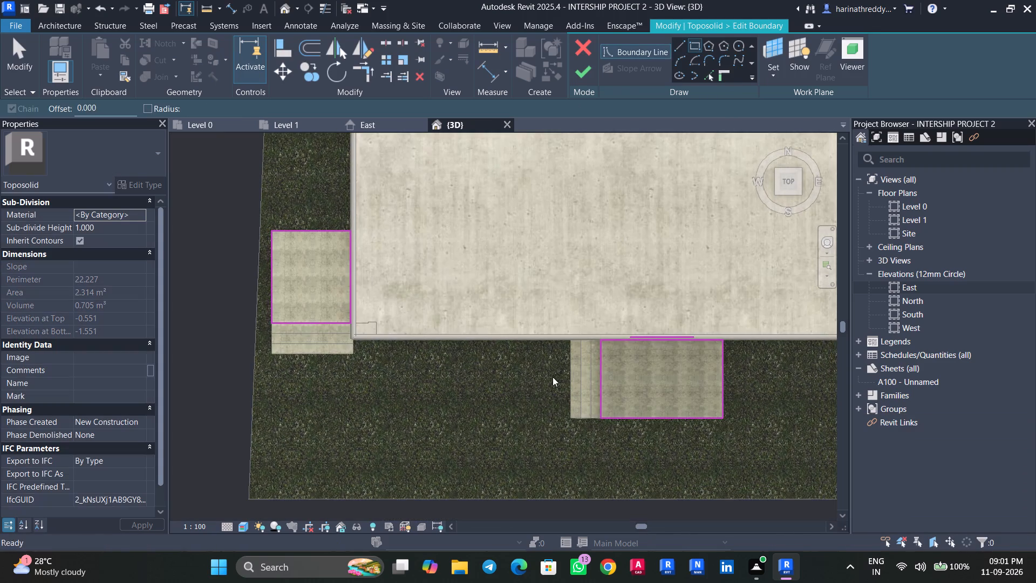
{"action": "key", "text": "Escape"}
{"action": "key", "text": "Escape"}
{"action": "scroll", "coordinate": [650, 344], "scroll_direction": "up", "scroll_amount": 4}
{"action": "left_click", "coordinate": [650, 344]}
{"action": "key", "text": "Delete"}
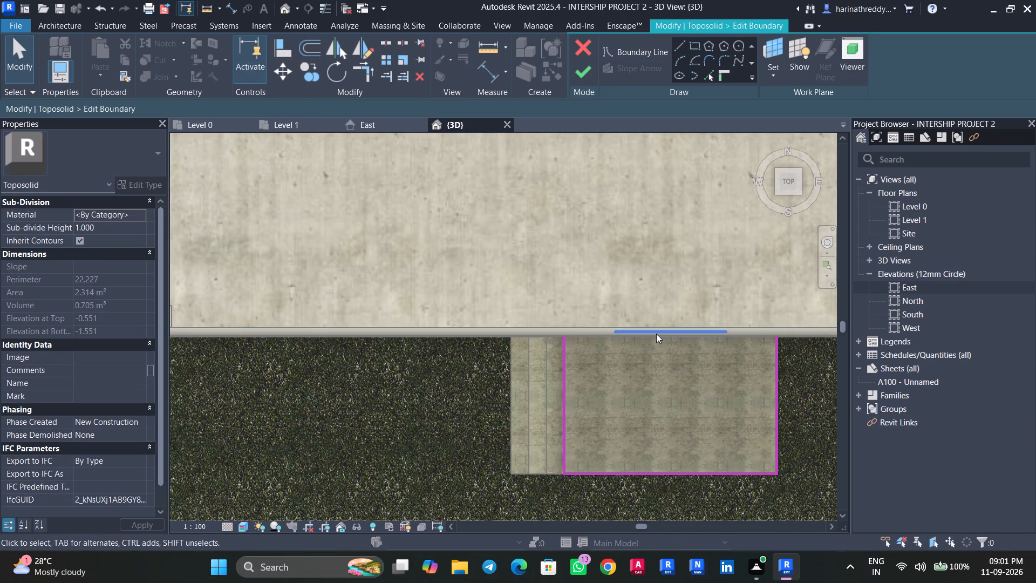
{"action": "left_click", "coordinate": [656, 333]}
{"action": "key", "text": "Delete"}
Close the double-door landing rectangle with a line about 6.01 long along the wall, and finish the boundary sketch.
{"action": "left_click", "coordinate": [681, 46]}
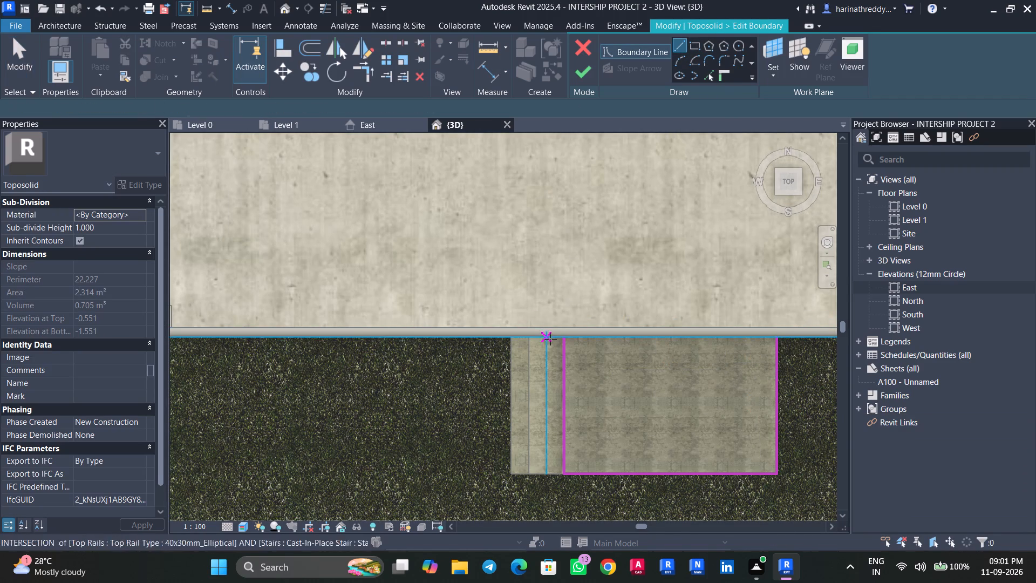
{"action": "left_click", "coordinate": [564, 340]}
{"action": "left_click", "coordinate": [778, 337]}
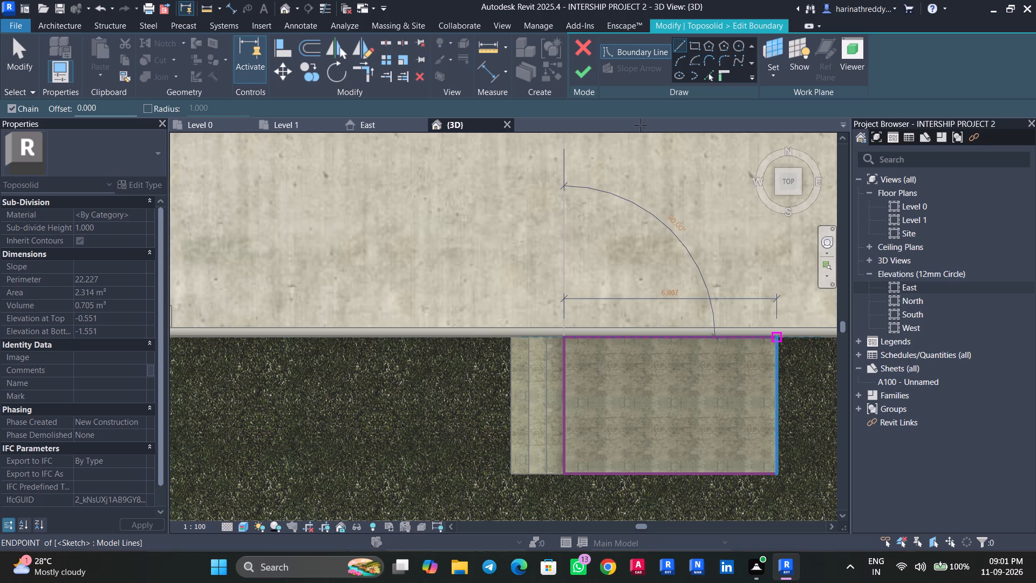
{"action": "left_click", "coordinate": [577, 72]}
Set the sub-divide height of the toposolid sub-division under both landings to 1.551.
{"action": "scroll", "coordinate": [464, 435], "scroll_direction": "up", "scroll_amount": 1}
{"action": "scroll", "coordinate": [464, 435], "scroll_direction": "down", "scroll_amount": 9}
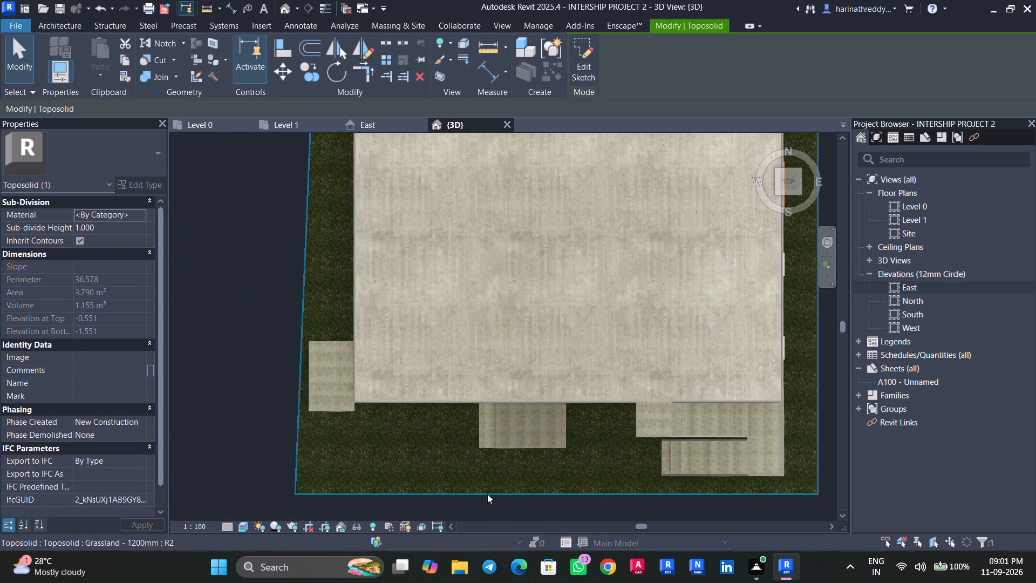
{"action": "middle_click_drag", "start_coordinate": [488, 502], "coordinate": [555, 183], "text": "shift"}
{"action": "middle_click_drag", "start_coordinate": [609, 417], "coordinate": [540, 425], "text": "shift"}
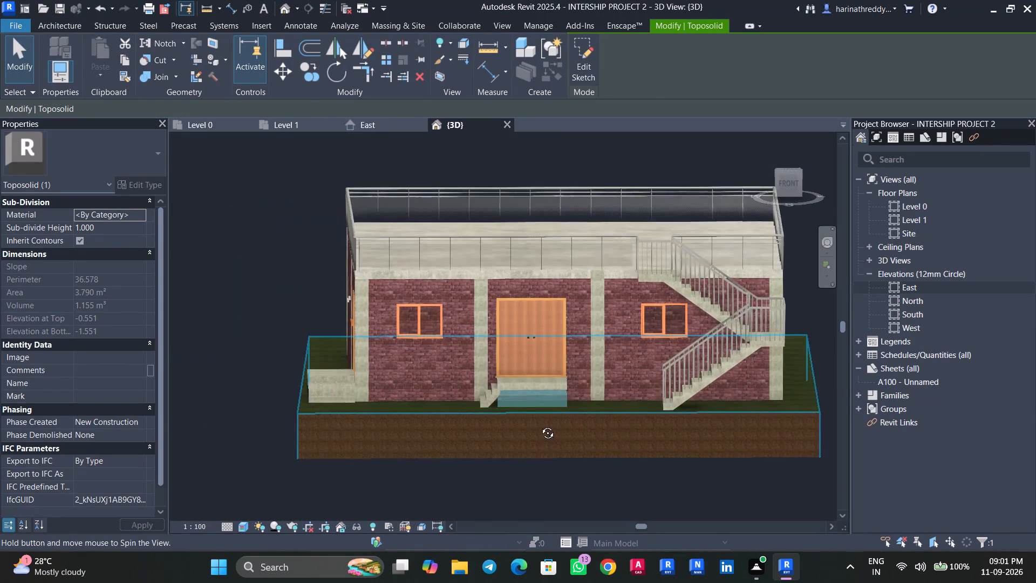
{"action": "middle_click_drag", "start_coordinate": [540, 425], "coordinate": [542, 408], "text": "shift"}
{"action": "left_click", "coordinate": [792, 179]}
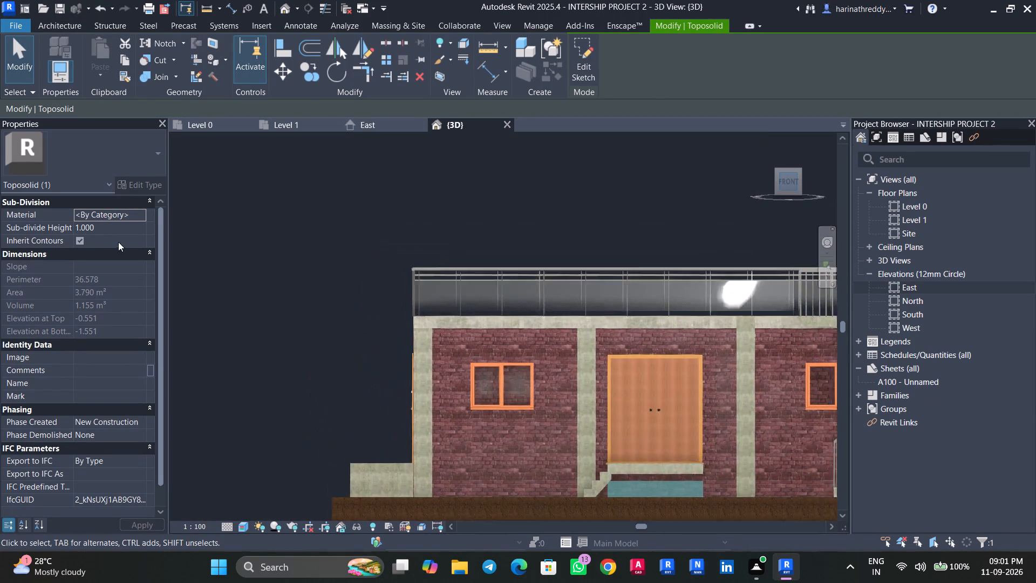
{"action": "left_click", "coordinate": [121, 227]}
{"action": "type", "text": "1."}
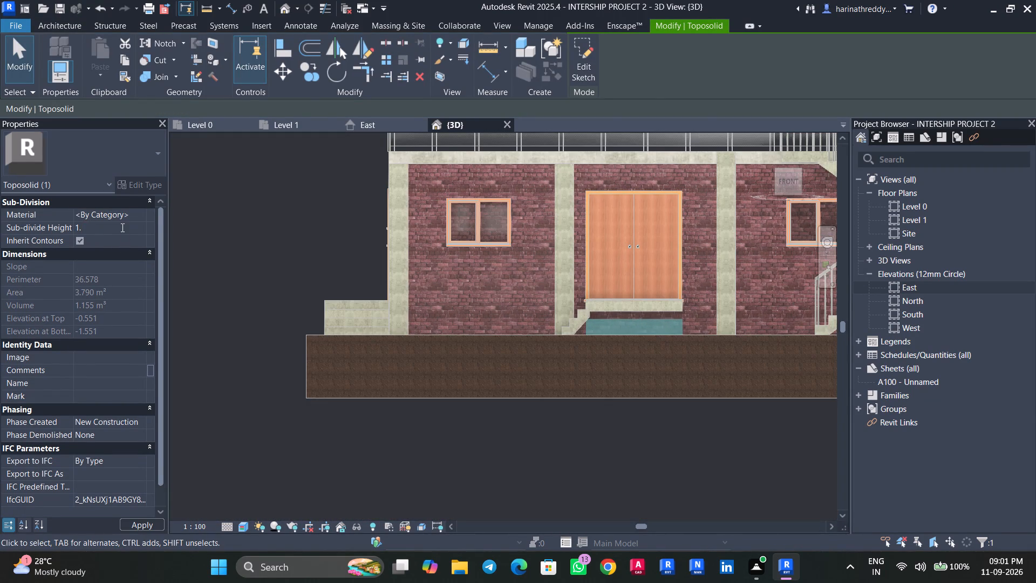
{"action": "type", "text": "551"}
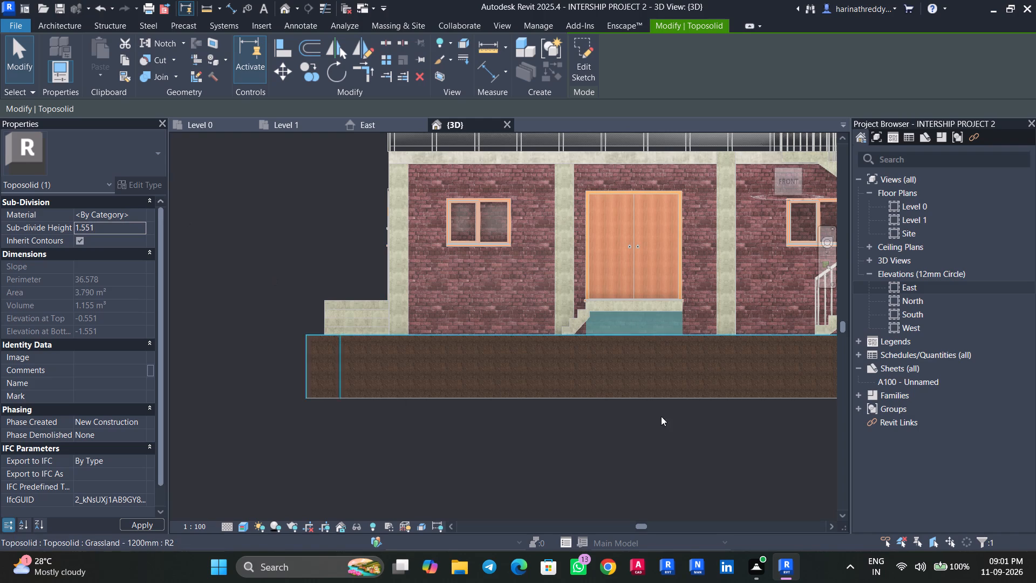
{"action": "key", "text": "Escape"}
{"action": "key", "text": "Escape"}
Open the boundary sketch of the sub-division under the side-door landing for editing.
{"action": "middle_click_drag", "start_coordinate": [596, 467], "coordinate": [582, 520], "text": "shift"}
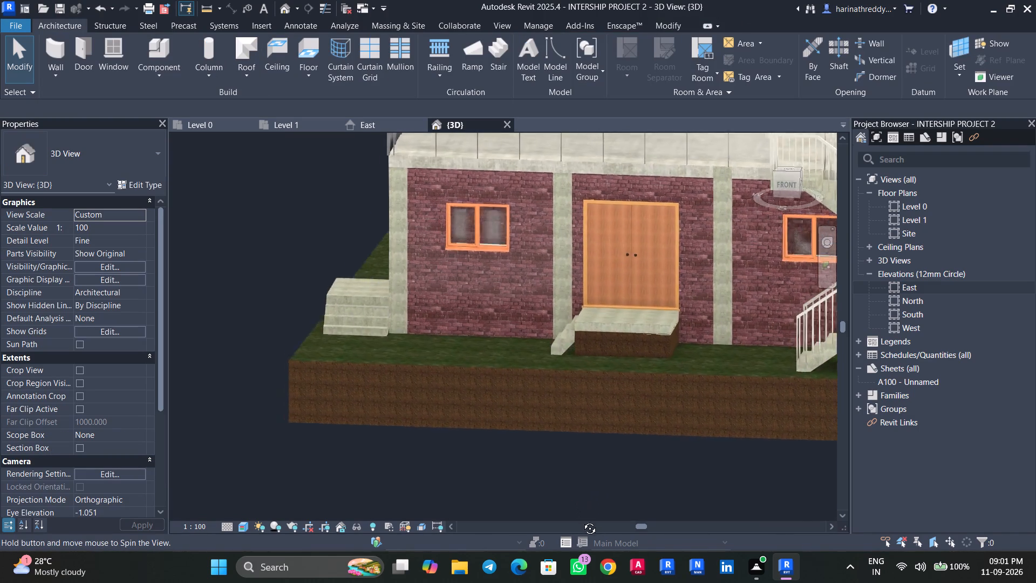
{"action": "middle_click_drag", "start_coordinate": [582, 520], "coordinate": [777, 503], "text": "shift"}
{"action": "scroll", "coordinate": [429, 345], "scroll_direction": "up", "scroll_amount": 5}
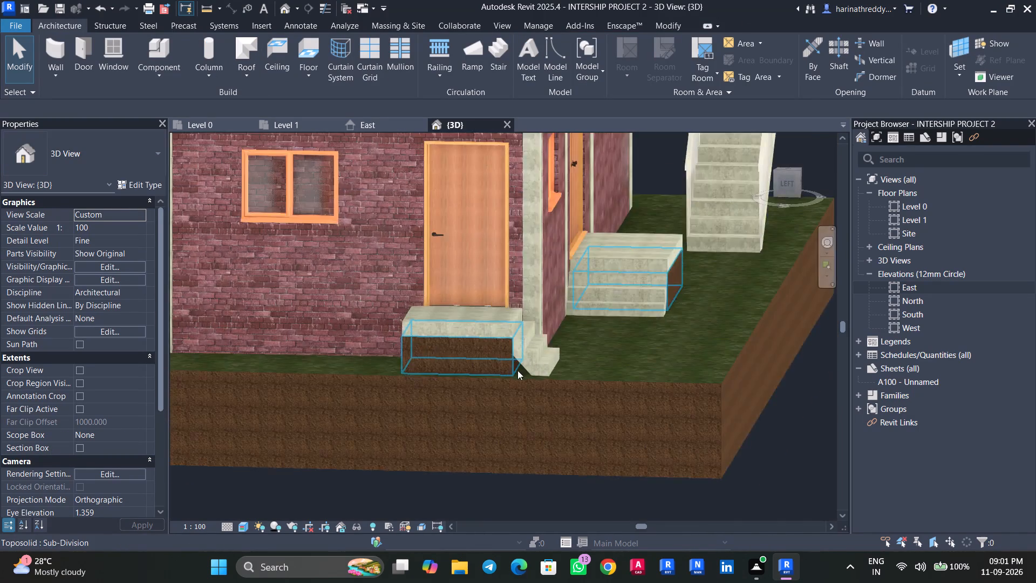
{"action": "scroll", "coordinate": [517, 370], "scroll_direction": "up", "scroll_amount": 2}
{"action": "left_click", "coordinate": [494, 372]}
{"action": "scroll", "coordinate": [508, 368], "scroll_direction": "up", "scroll_amount": 1, "text": "shift"}
{"action": "middle_click_drag", "start_coordinate": [509, 368], "coordinate": [527, 337], "text": "shift"}
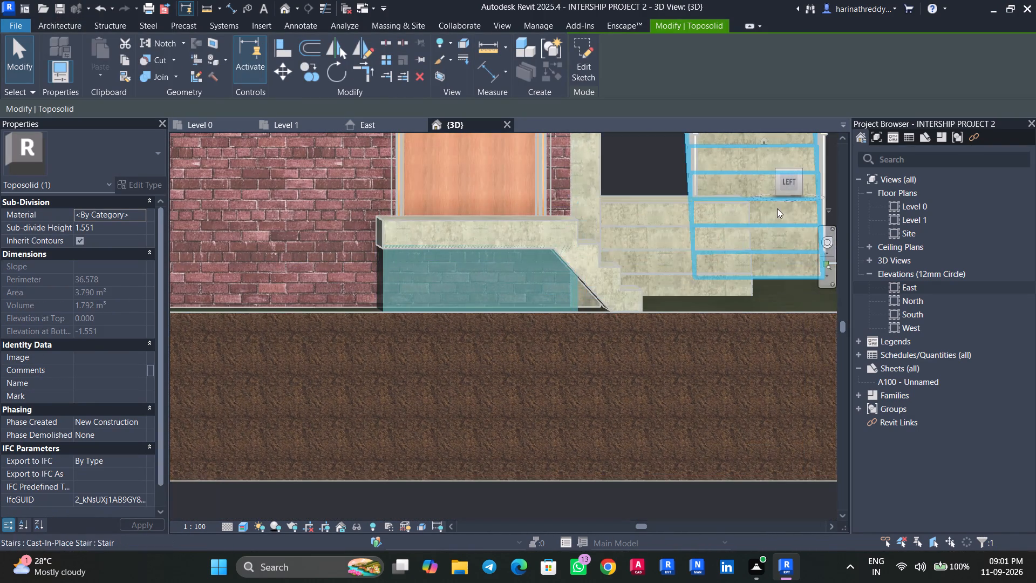
{"action": "left_click", "coordinate": [790, 183]}
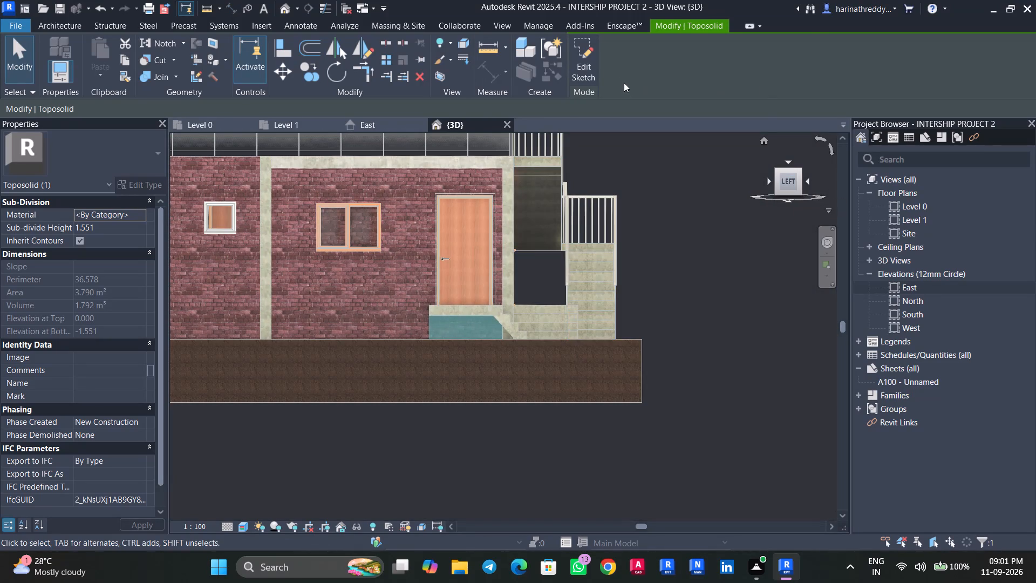
{"action": "left_click", "coordinate": [597, 62]}
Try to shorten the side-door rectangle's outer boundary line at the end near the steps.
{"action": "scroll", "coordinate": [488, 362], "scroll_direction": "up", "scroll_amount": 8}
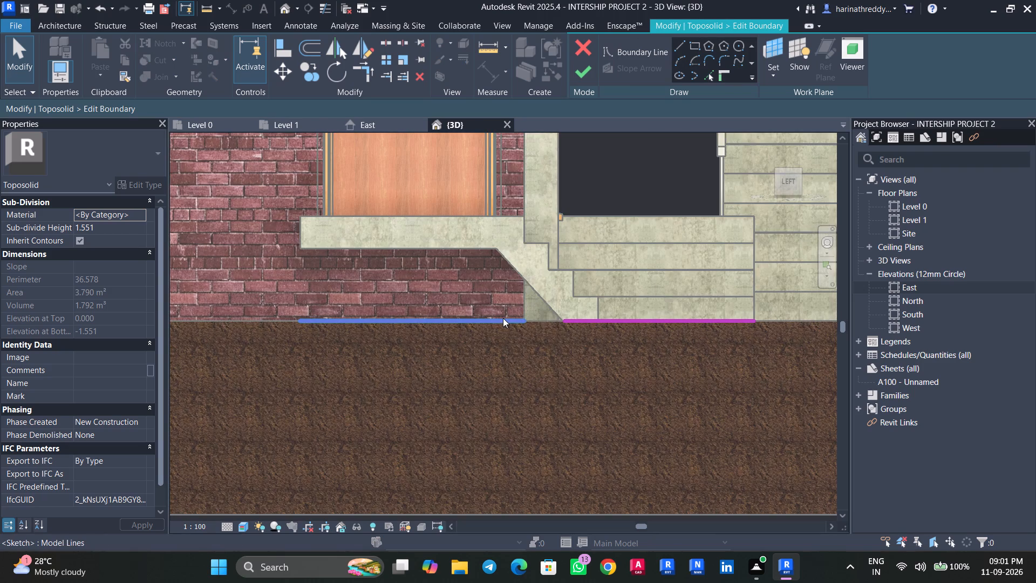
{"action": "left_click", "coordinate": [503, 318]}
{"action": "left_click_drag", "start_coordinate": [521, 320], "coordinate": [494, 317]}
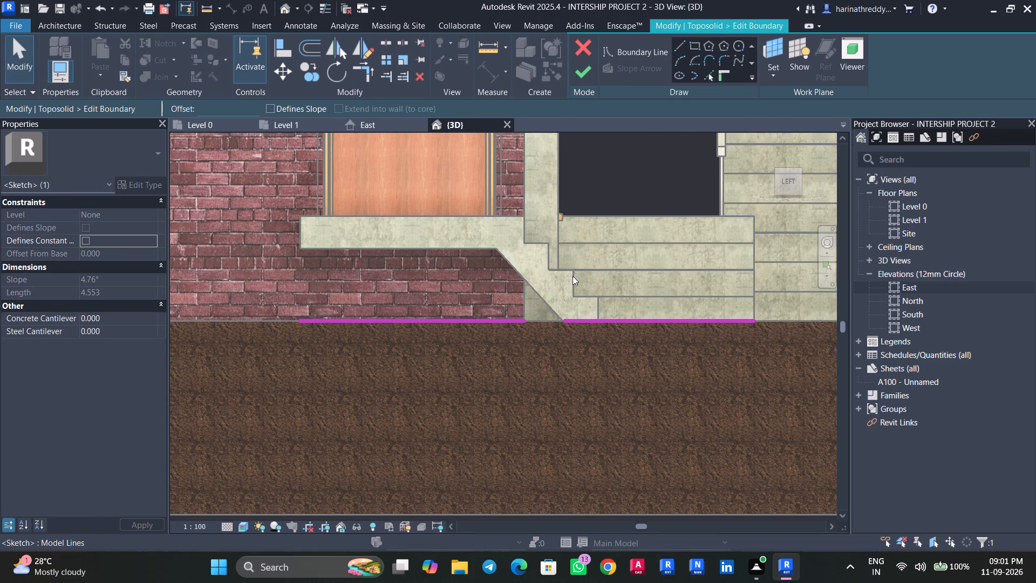
Move the side-door rectangle's edge nearest the steps slightly inward under the landing, and finish the boundary sketch.
{"action": "left_click", "coordinate": [787, 170]}
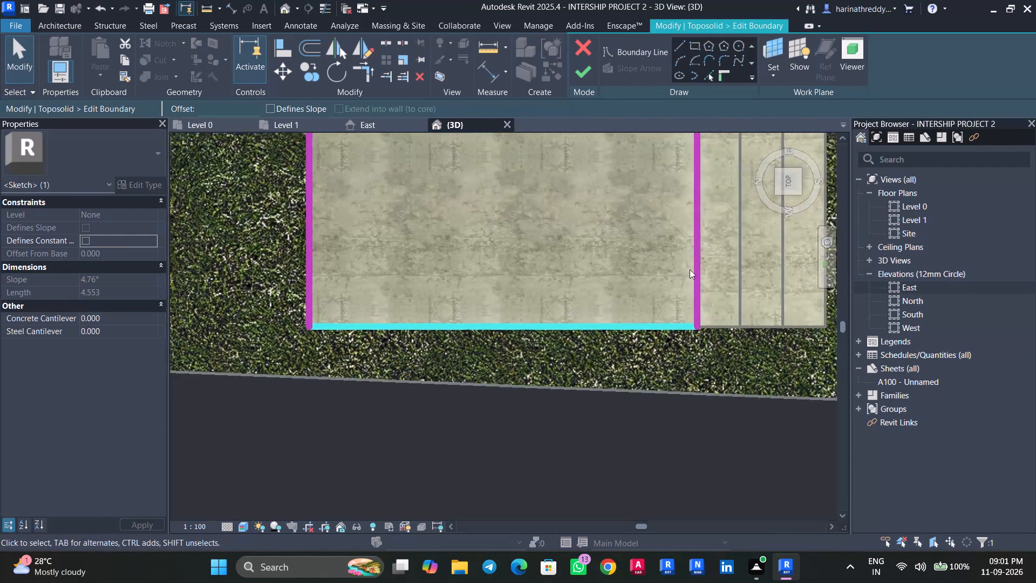
{"action": "scroll", "coordinate": [693, 270], "scroll_direction": "down", "scroll_amount": 5}
{"action": "left_click", "coordinate": [692, 266]}
{"action": "left_click_drag", "start_coordinate": [691, 263], "coordinate": [672, 261]}
{"action": "scroll", "coordinate": [692, 340], "scroll_direction": "down", "scroll_amount": 4}
{"action": "middle_click_drag", "start_coordinate": [695, 360], "coordinate": [690, 223], "text": "shift"}
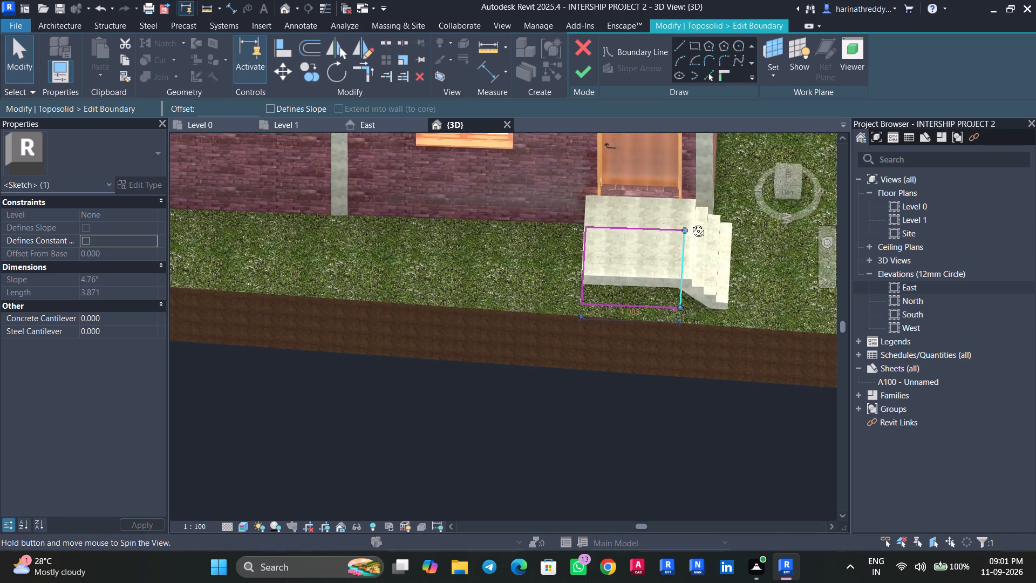
{"action": "middle_click_drag", "start_coordinate": [690, 223], "coordinate": [692, 187], "text": "shift"}
{"action": "left_click", "coordinate": [576, 76]}
{"action": "middle_click_drag", "start_coordinate": [751, 364], "coordinate": [742, 312], "text": "shift"}
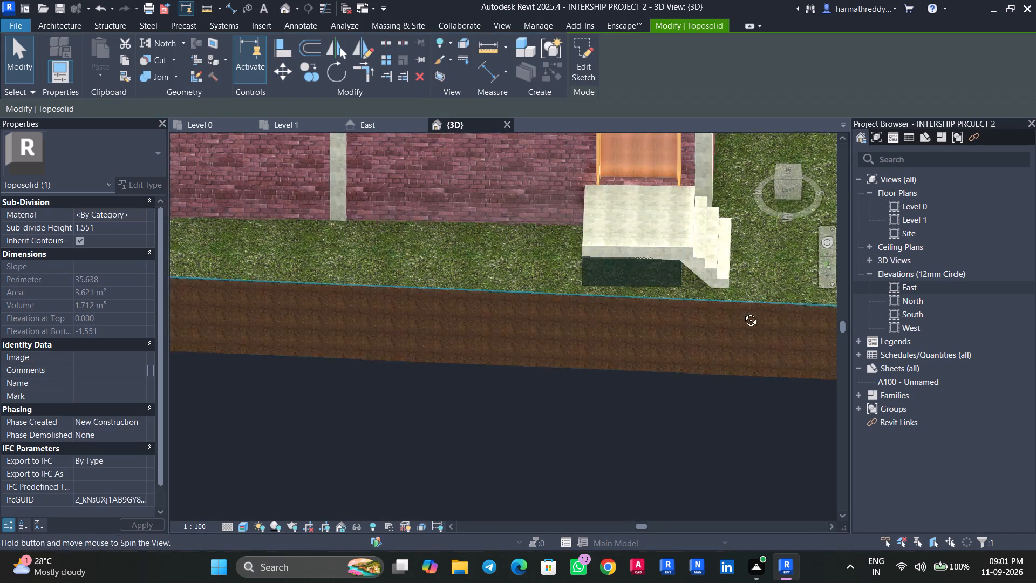
{"action": "middle_click_drag", "start_coordinate": [742, 312], "coordinate": [742, 302], "text": "shift"}
{"action": "key", "text": "Escape"}
Reopen the sub-division's boundary sketch to adjust its part under the double-door landing.
{"action": "scroll", "coordinate": [733, 379], "scroll_direction": "down", "scroll_amount": 3}
{"action": "middle_click_drag", "start_coordinate": [728, 391], "coordinate": [737, 323], "text": "shift"}
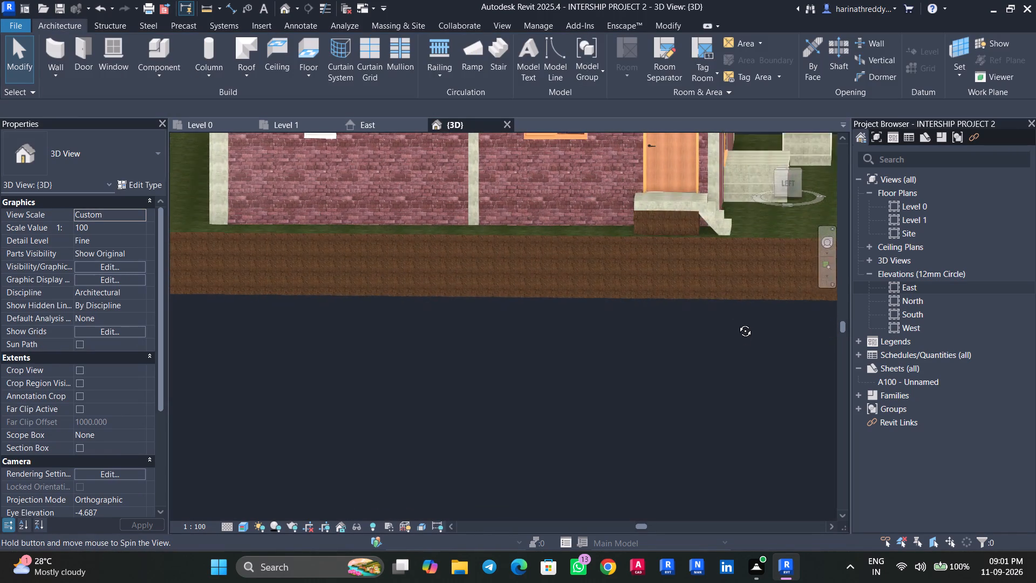
{"action": "middle_click_drag", "start_coordinate": [737, 323], "coordinate": [474, 338], "text": "shift"}
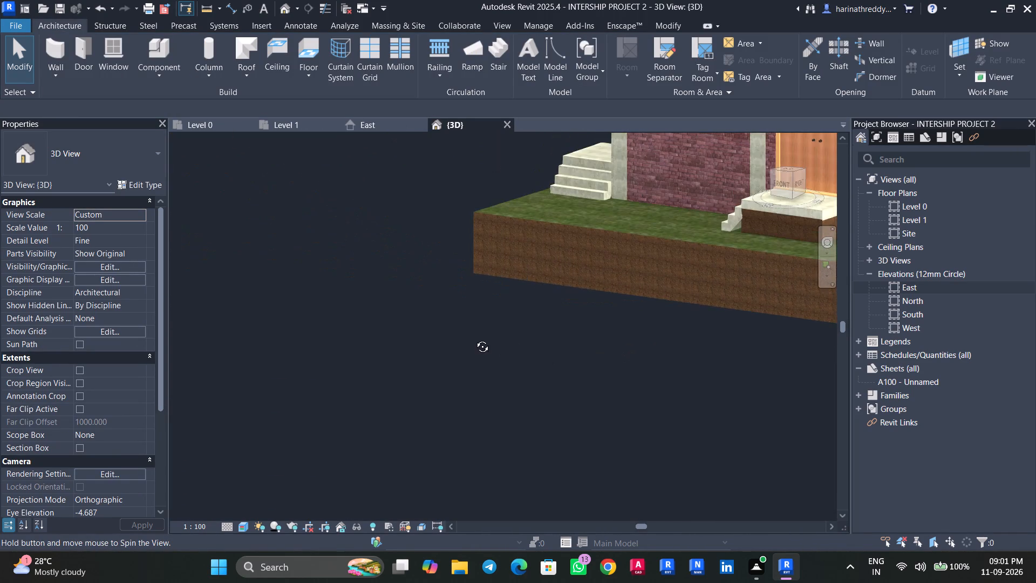
{"action": "middle_click_drag", "start_coordinate": [474, 338], "coordinate": [526, 326], "text": "shift"}
{"action": "middle_click_drag", "start_coordinate": [703, 354], "coordinate": [410, 484]}
{"action": "left_click", "coordinate": [548, 341]}
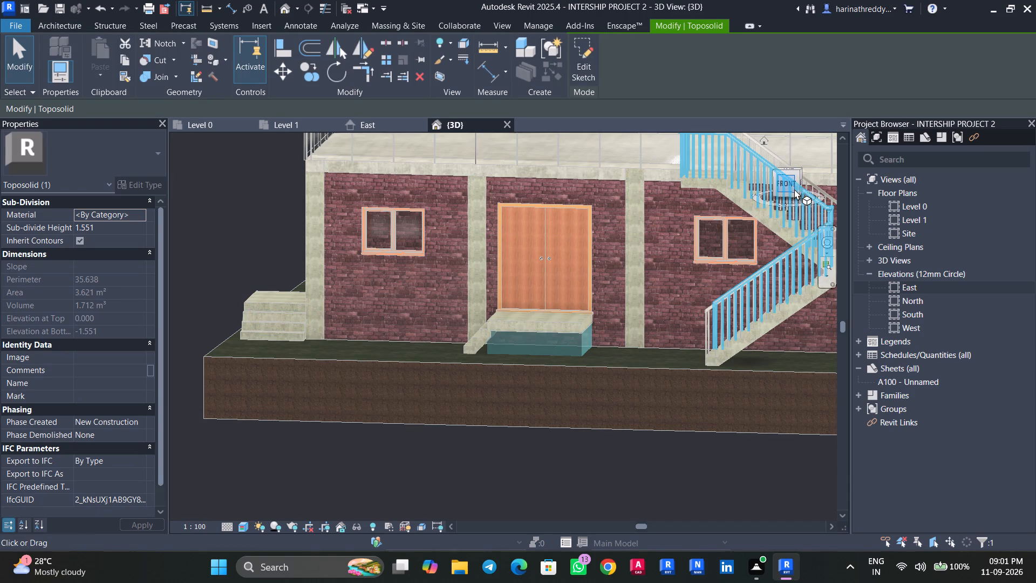
{"action": "left_click", "coordinate": [788, 179]}
{"action": "left_click", "coordinate": [582, 70]}
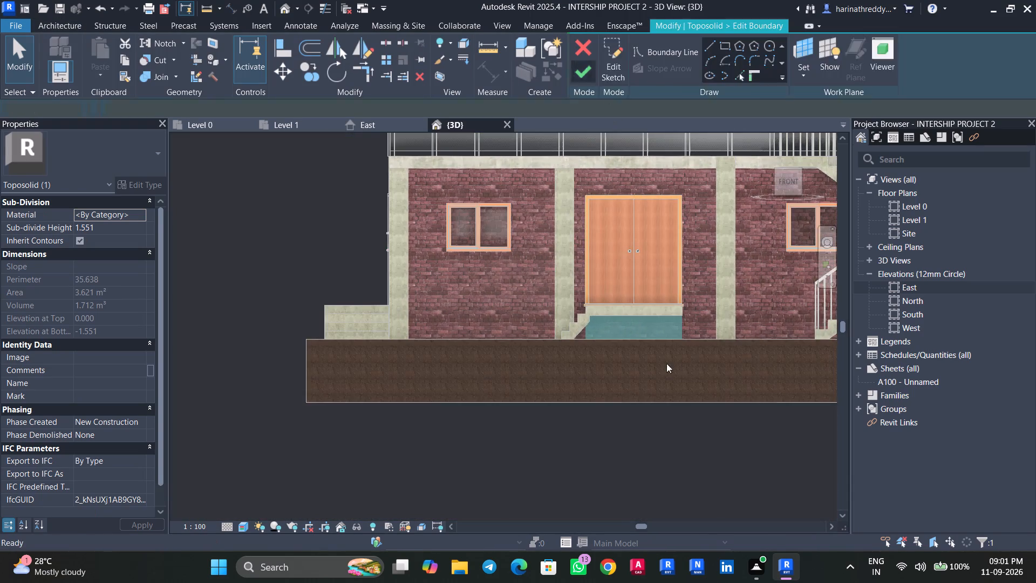
Move the double-door rectangle's edge nearest the steps slightly inward under the landing, and finish the boundary sketch.
{"action": "scroll", "coordinate": [585, 337], "scroll_direction": "up", "scroll_amount": 5}
{"action": "left_click", "coordinate": [593, 341]}
{"action": "middle_click_drag", "start_coordinate": [651, 297], "coordinate": [642, 582], "text": "shift"}
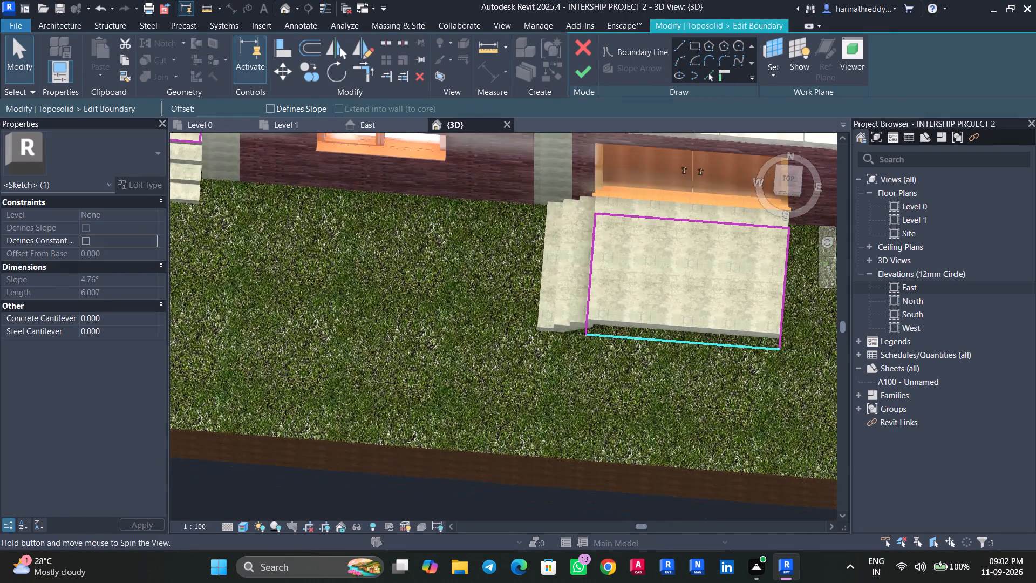
{"action": "middle_click_drag", "start_coordinate": [642, 582], "coordinate": [642, 581], "text": "shift"}
{"action": "left_click_drag", "start_coordinate": [589, 274], "coordinate": [604, 279]}
{"action": "left_click", "coordinate": [580, 72]}
{"action": "key", "text": "Escape"}
Examine the bases under the side-door and double-door landings and the overall house exterior.
{"action": "scroll", "coordinate": [686, 442], "scroll_direction": "down", "scroll_amount": 4}
{"action": "middle_click_drag", "start_coordinate": [701, 515], "coordinate": [861, 290], "text": "shift"}
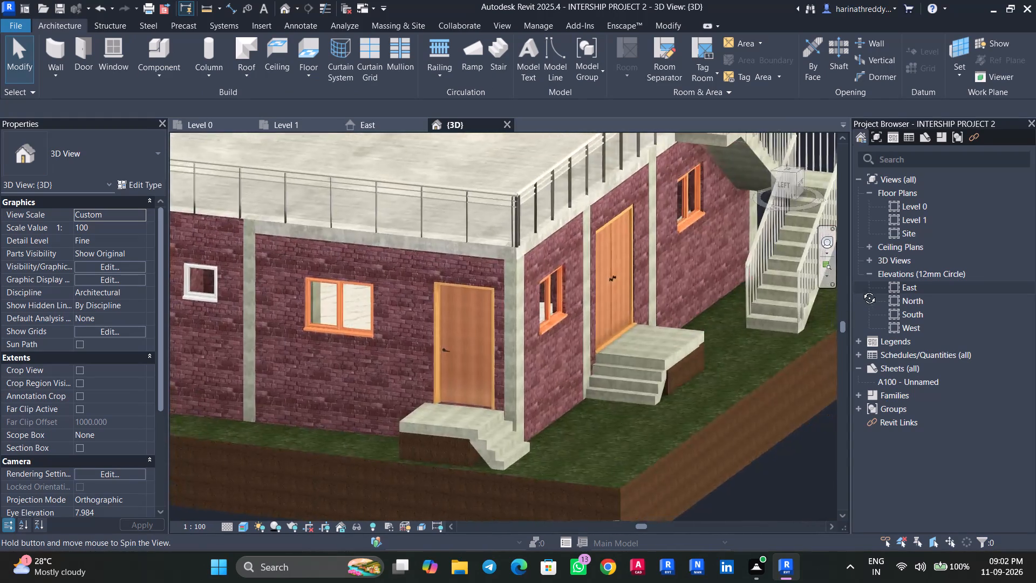
{"action": "middle_click_drag", "start_coordinate": [861, 290], "coordinate": [889, 280], "text": "shift"}
{"action": "scroll", "coordinate": [864, 288], "scroll_direction": "up", "scroll_amount": 1, "text": "shift"}
{"action": "scroll", "coordinate": [738, 444], "scroll_direction": "down", "scroll_amount": 8}
{"action": "middle_click_drag", "start_coordinate": [788, 507], "coordinate": [696, 517], "text": "shift"}
{"action": "middle_click_drag", "start_coordinate": [707, 510], "coordinate": [558, 525]}
{"action": "scroll", "coordinate": [561, 498], "scroll_direction": "up", "scroll_amount": 3}
{"action": "middle_click_drag", "start_coordinate": [561, 492], "coordinate": [571, 507]}
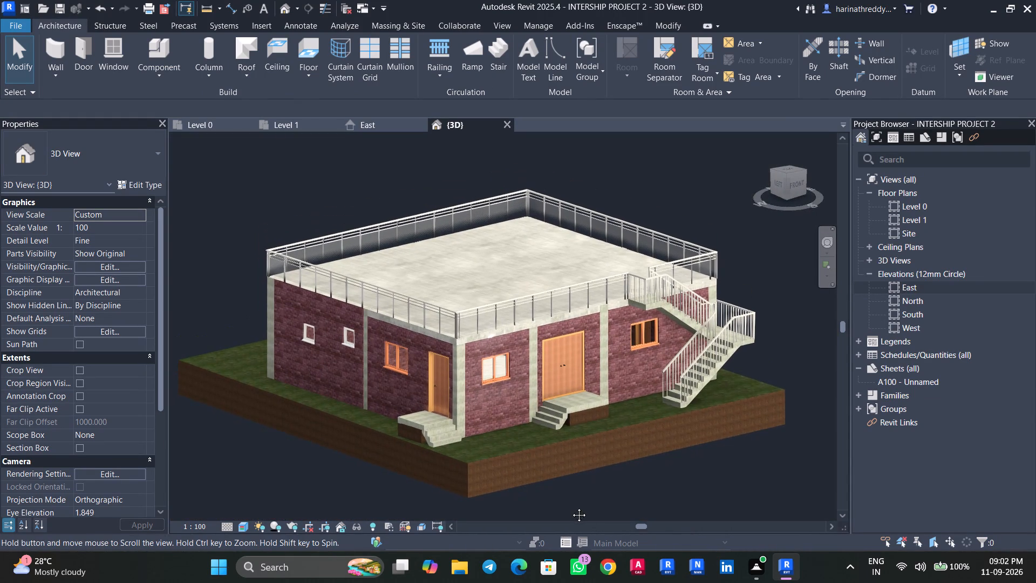
{"action": "middle_click_drag", "start_coordinate": [571, 507], "coordinate": [577, 510]}
{"action": "scroll", "coordinate": [579, 506], "scroll_direction": "up", "scroll_amount": 3}
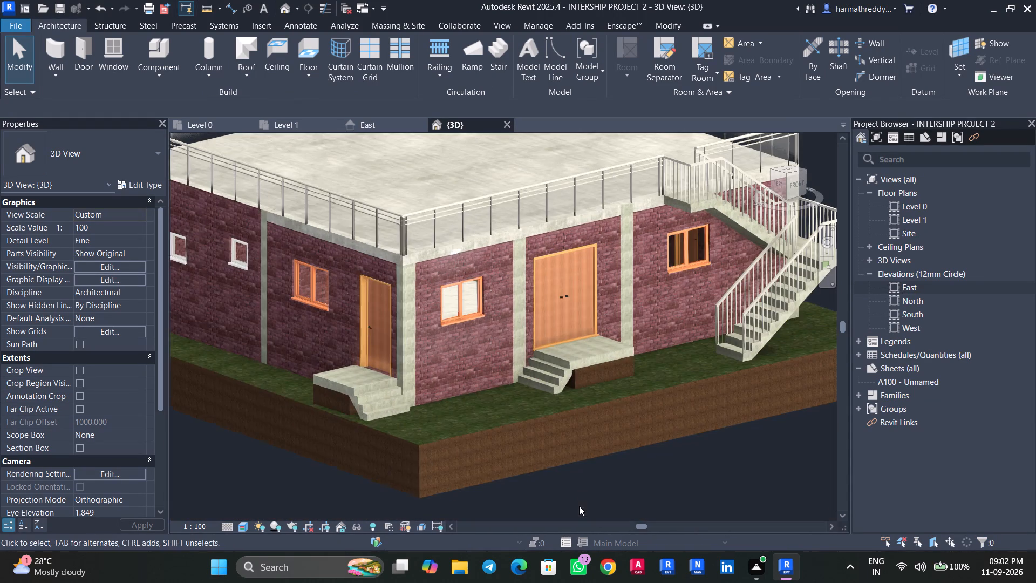
Examine the Level 0 floor plan's rooms, entrance steps and column layout, ending at the C1 and C2 column size notes.
{"action": "left_click", "coordinate": [203, 123]}
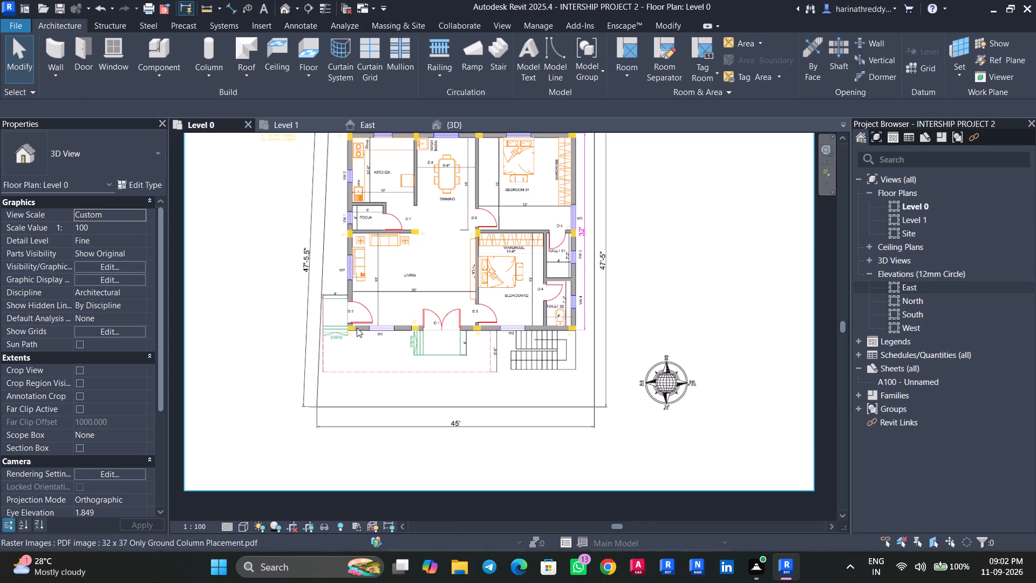
{"action": "scroll", "coordinate": [399, 393], "scroll_direction": "up", "scroll_amount": 5}
{"action": "middle_click_drag", "start_coordinate": [389, 379], "coordinate": [407, 436]}
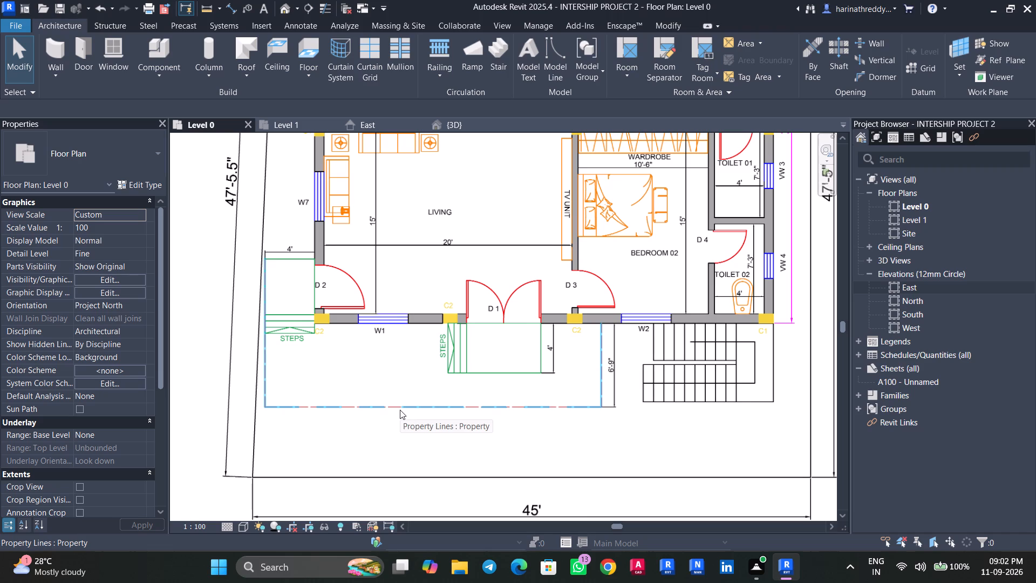
{"action": "scroll", "coordinate": [412, 446], "scroll_direction": "down", "scroll_amount": 4}
{"action": "scroll", "coordinate": [412, 445], "scroll_direction": "up", "scroll_amount": 1}
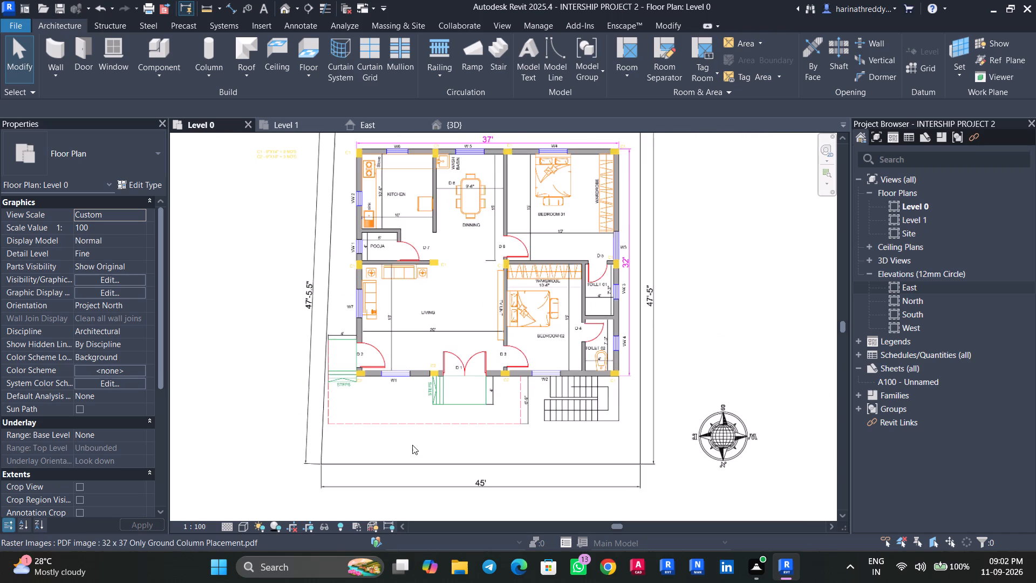
{"action": "scroll", "coordinate": [412, 445], "scroll_direction": "up", "scroll_amount": 1}
{"action": "middle_click_drag", "start_coordinate": [412, 445], "coordinate": [417, 477]}
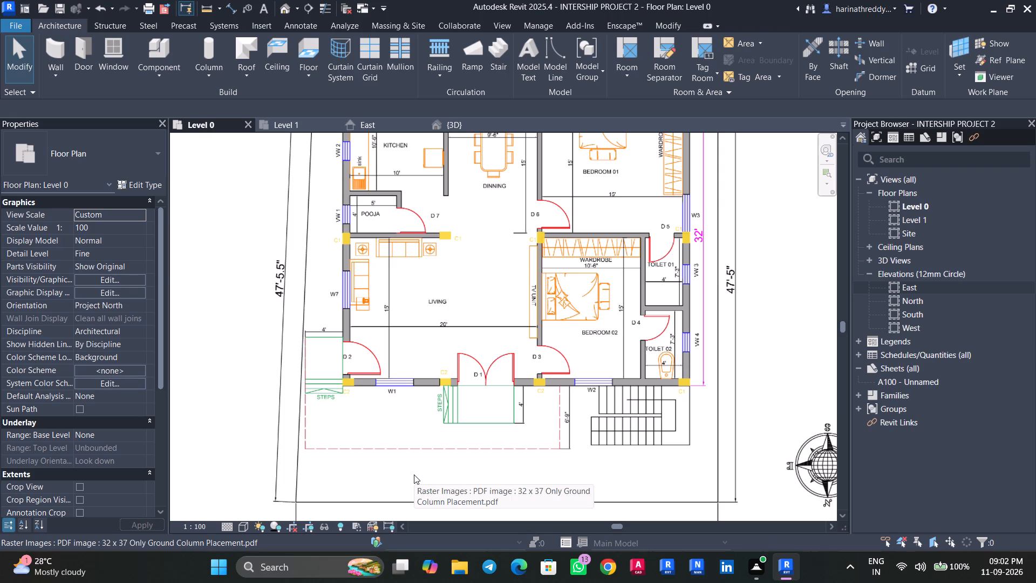
{"action": "scroll", "coordinate": [414, 474], "scroll_direction": "down", "scroll_amount": 2}
{"action": "scroll", "coordinate": [414, 474], "scroll_direction": "up", "scroll_amount": 3}
{"action": "middle_click_drag", "start_coordinate": [414, 476], "coordinate": [405, 480]}
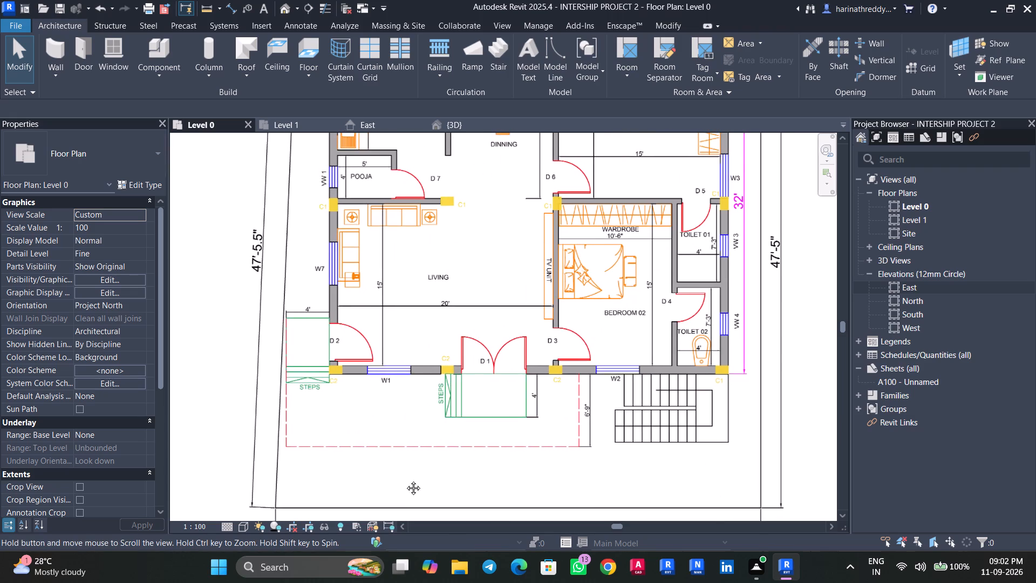
{"action": "middle_click_drag", "start_coordinate": [405, 480], "coordinate": [376, 497]}
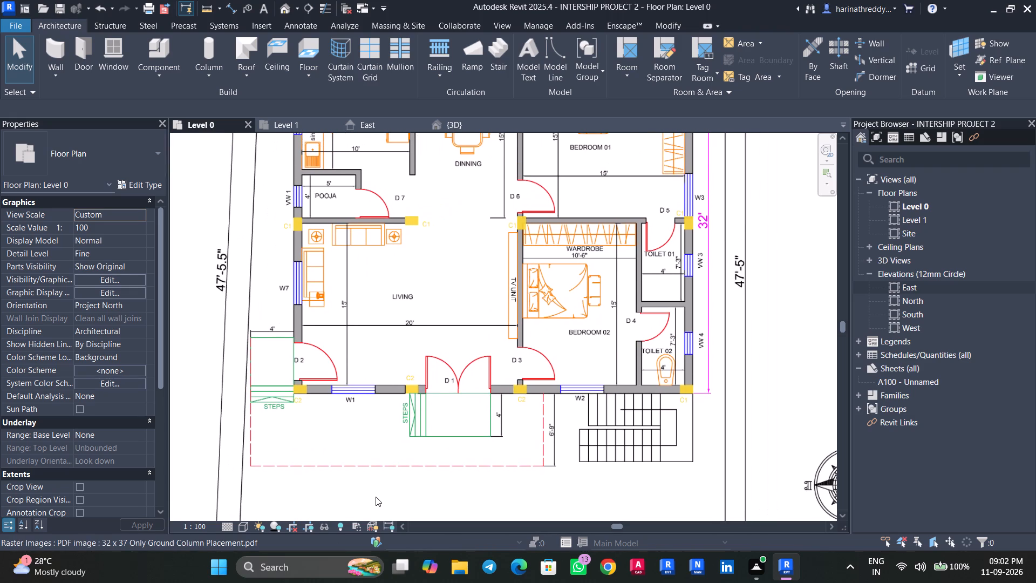
{"action": "scroll", "coordinate": [469, 368], "scroll_direction": "down", "scroll_amount": 4}
{"action": "scroll", "coordinate": [469, 368], "scroll_direction": "up", "scroll_amount": 1}
{"action": "scroll", "coordinate": [469, 368], "scroll_direction": "down", "scroll_amount": 1}
{"action": "scroll", "coordinate": [469, 368], "scroll_direction": "up", "scroll_amount": 2}
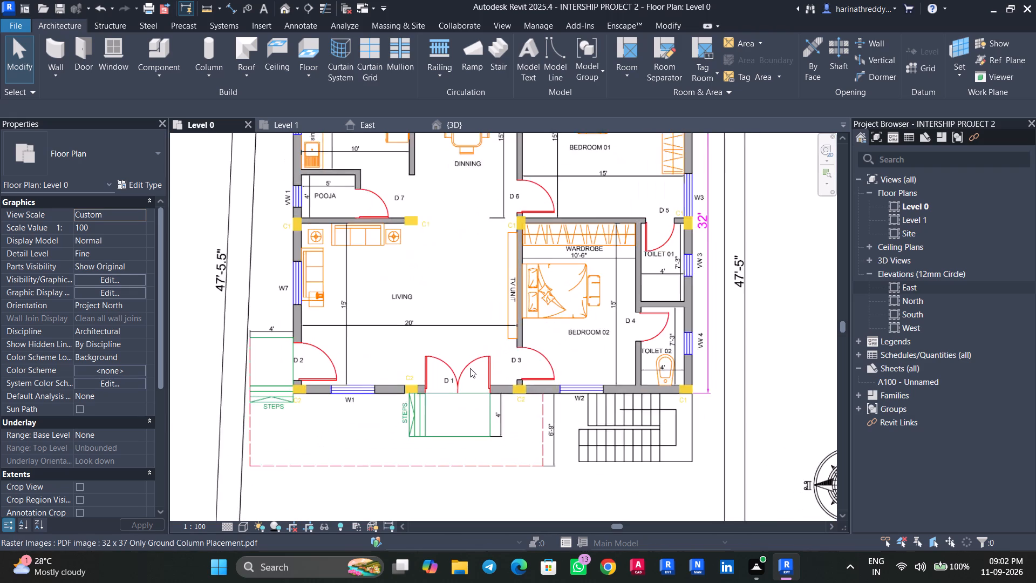
{"action": "scroll", "coordinate": [470, 368], "scroll_direction": "up", "scroll_amount": 4}
{"action": "scroll", "coordinate": [470, 368], "scroll_direction": "down", "scroll_amount": 2}
{"action": "scroll", "coordinate": [470, 368], "scroll_direction": "up", "scroll_amount": 1}
{"action": "scroll", "coordinate": [427, 312], "scroll_direction": "up", "scroll_amount": 3}
{"action": "middle_click_drag", "start_coordinate": [427, 312], "coordinate": [428, 363]}
{"action": "middle_click_drag", "start_coordinate": [429, 362], "coordinate": [446, 385]}
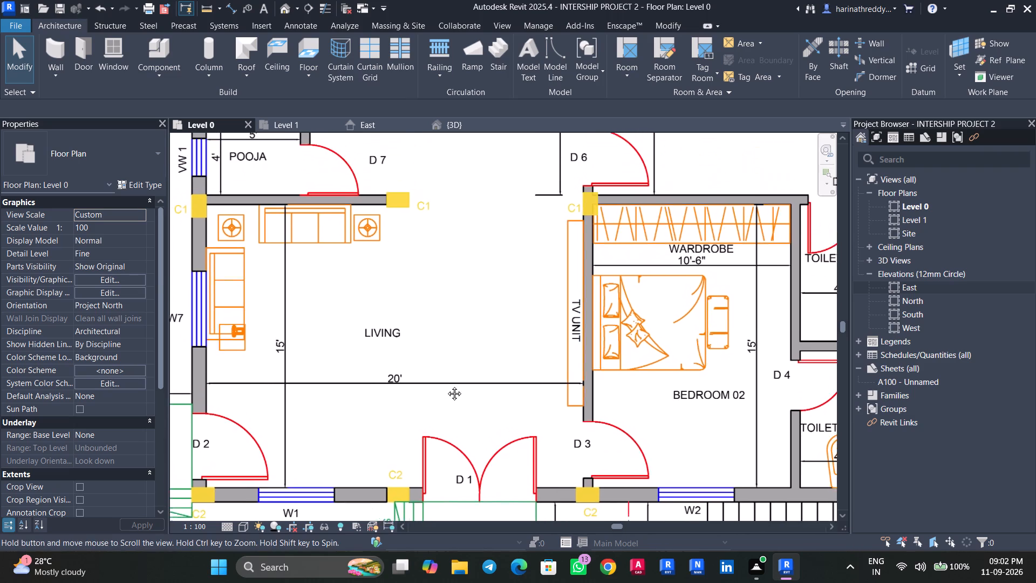
{"action": "middle_click_drag", "start_coordinate": [446, 385], "coordinate": [463, 404]}
{"action": "scroll", "coordinate": [463, 404], "scroll_direction": "down", "scroll_amount": 2}
{"action": "middle_click_drag", "start_coordinate": [461, 384], "coordinate": [406, 450]}
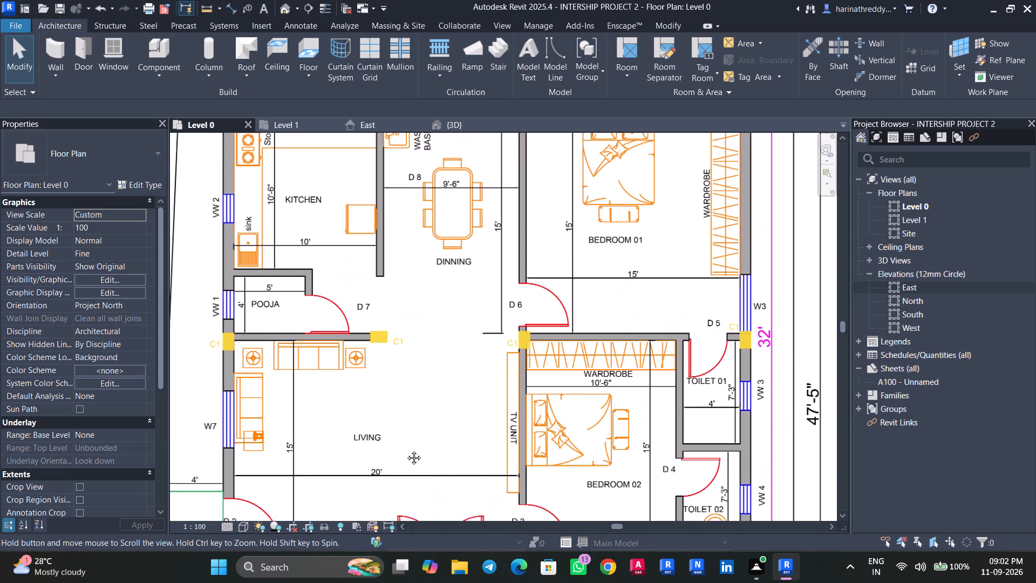
{"action": "middle_click_drag", "start_coordinate": [406, 450], "coordinate": [406, 451]}
{"action": "middle_click_drag", "start_coordinate": [479, 374], "coordinate": [471, 418]}
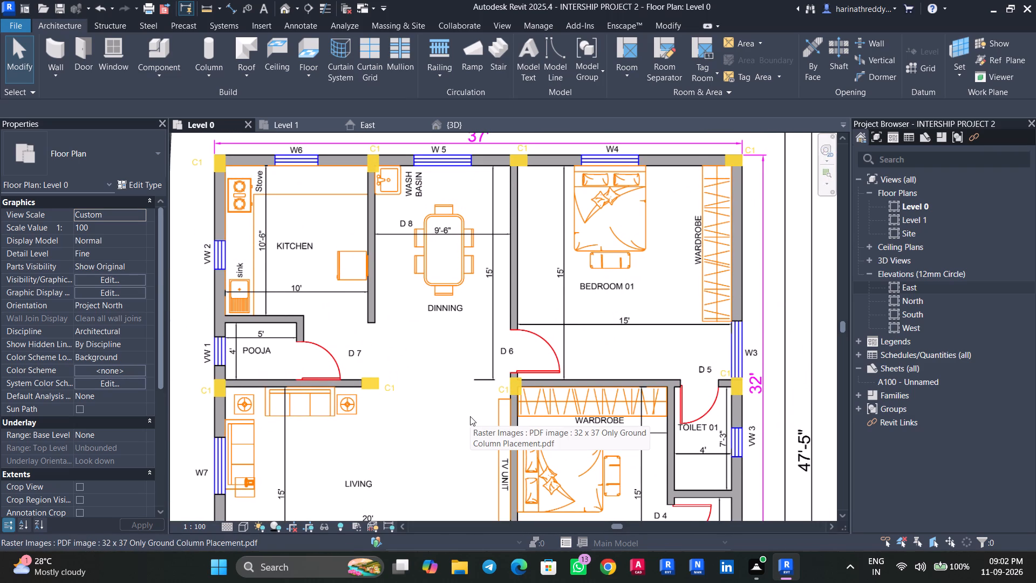
{"action": "middle_click_drag", "start_coordinate": [470, 410], "coordinate": [439, 399]}
{"action": "middle_click_drag", "start_coordinate": [441, 399], "coordinate": [451, 369]}
{"action": "scroll", "coordinate": [448, 382], "scroll_direction": "up", "scroll_amount": 1}
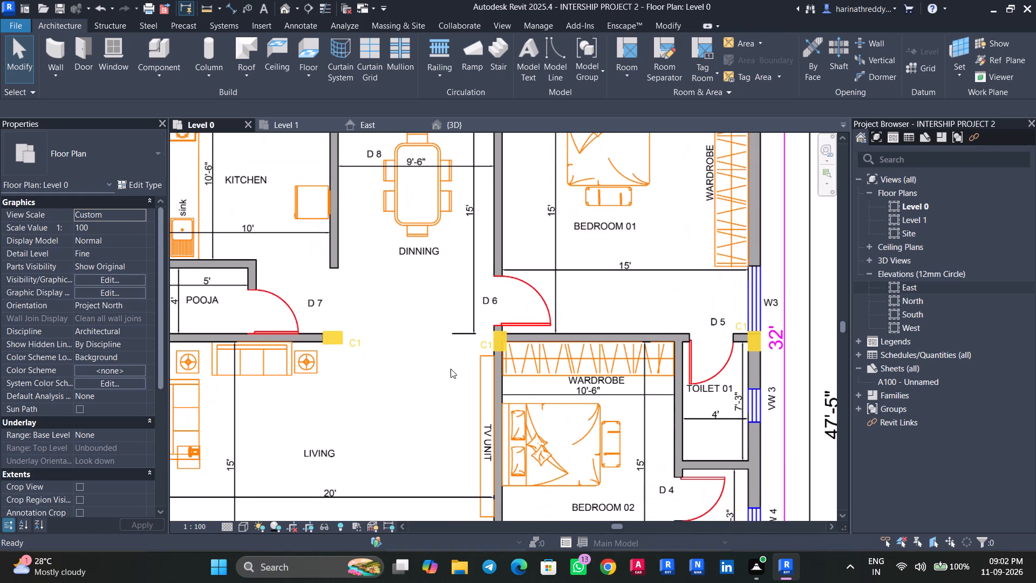
{"action": "scroll", "coordinate": [451, 369], "scroll_direction": "down", "scroll_amount": 3}
{"action": "middle_click_drag", "start_coordinate": [451, 369], "coordinate": [447, 328]}
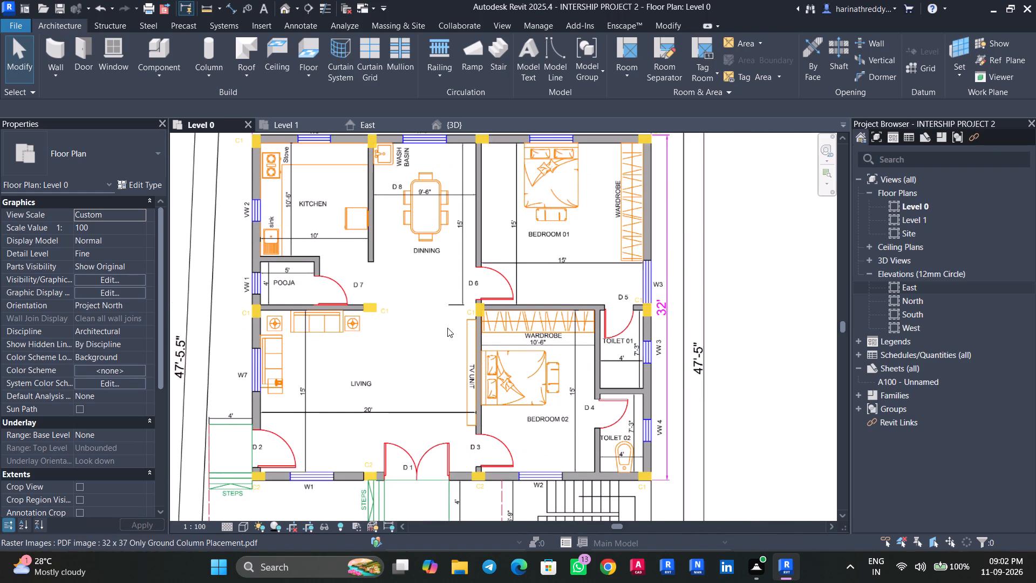
{"action": "middle_click_drag", "start_coordinate": [447, 328], "coordinate": [447, 301]}
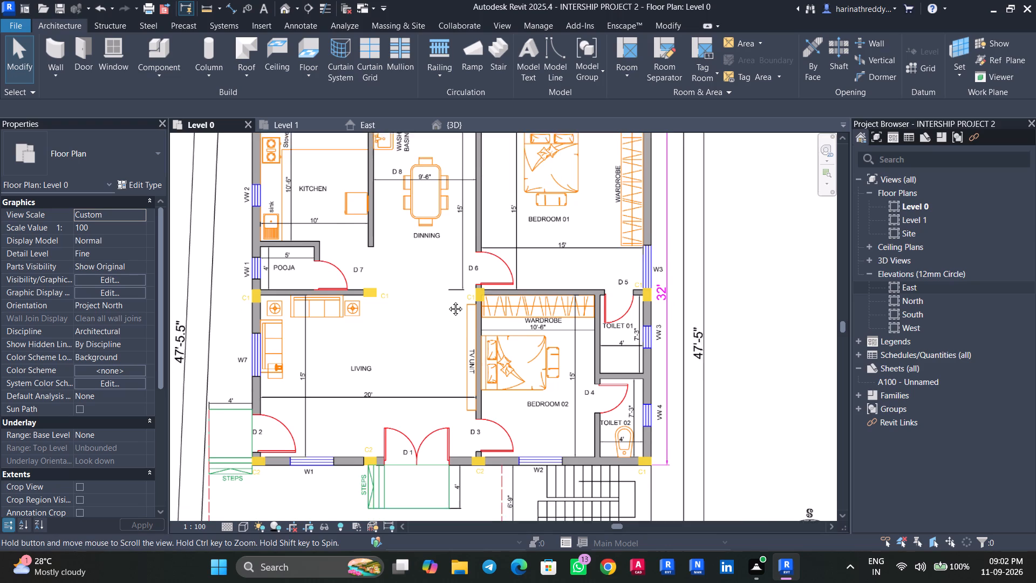
{"action": "middle_click_drag", "start_coordinate": [447, 301], "coordinate": [447, 286]}
{"action": "scroll", "coordinate": [447, 286], "scroll_direction": "down", "scroll_amount": 4}
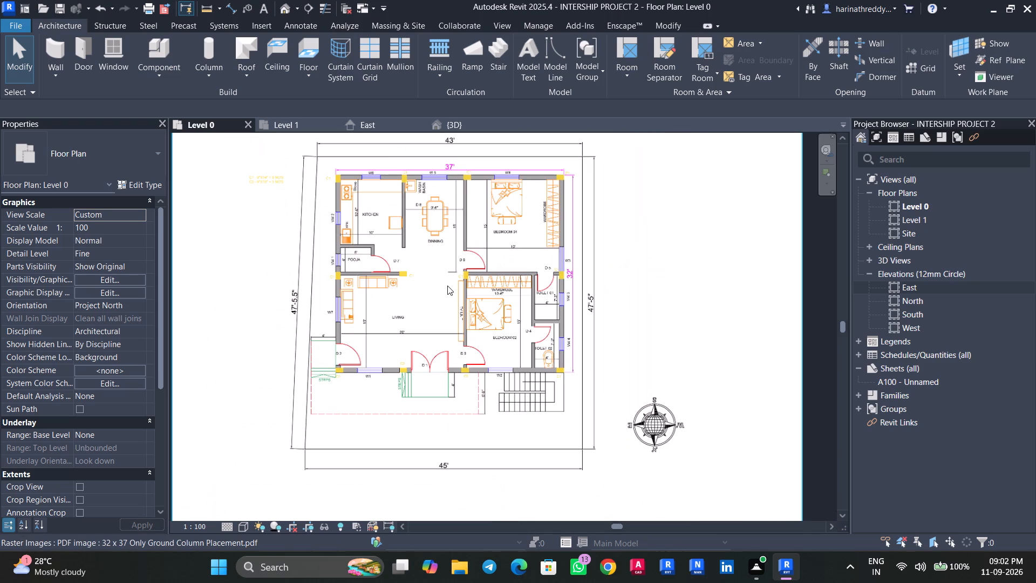
{"action": "scroll", "coordinate": [287, 170], "scroll_direction": "up", "scroll_amount": 2}
{"action": "scroll", "coordinate": [288, 170], "scroll_direction": "down", "scroll_amount": 1}
{"action": "scroll", "coordinate": [260, 193], "scroll_direction": "up", "scroll_amount": 10}
{"action": "middle_click_drag", "start_coordinate": [260, 193], "coordinate": [266, 229]}
{"action": "scroll", "coordinate": [269, 230], "scroll_direction": "down", "scroll_amount": 2}
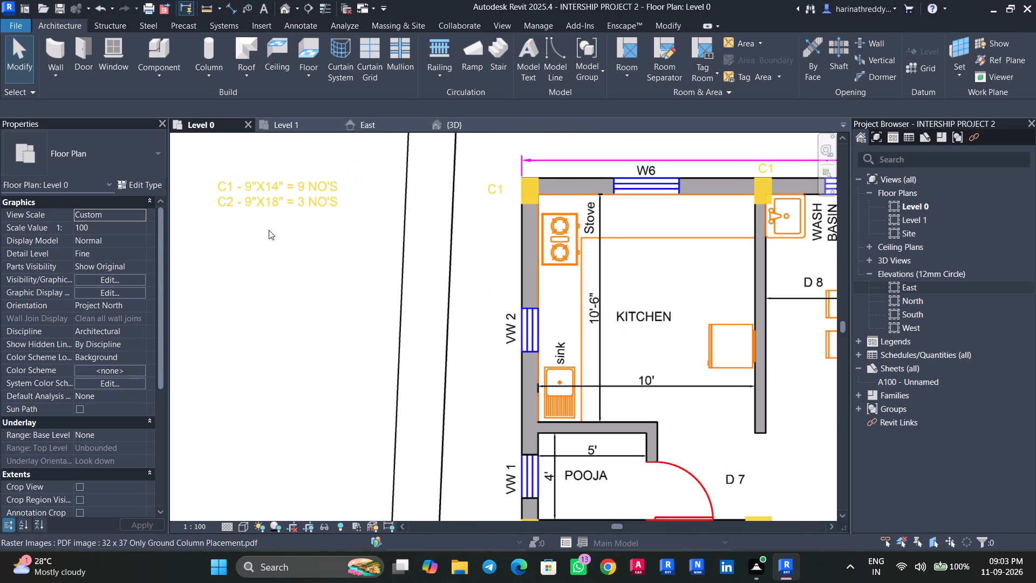
Set the draw layer of the ground column placement PDF underlay to Background in the Level 0 plan.
{"action": "left_click", "coordinate": [532, 191]}
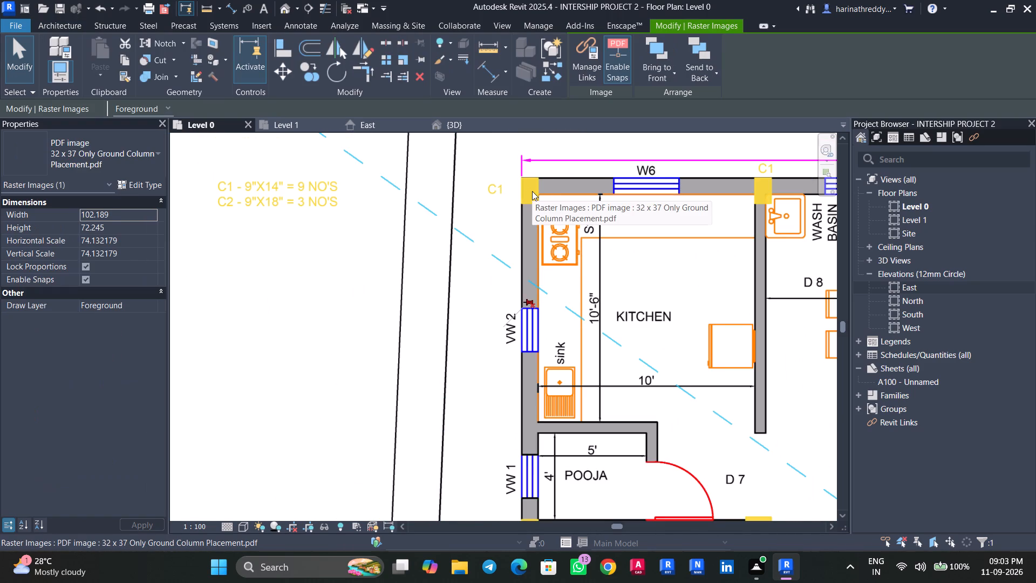
{"action": "key", "text": "Escape"}
{"action": "left_click", "coordinate": [375, 279]}
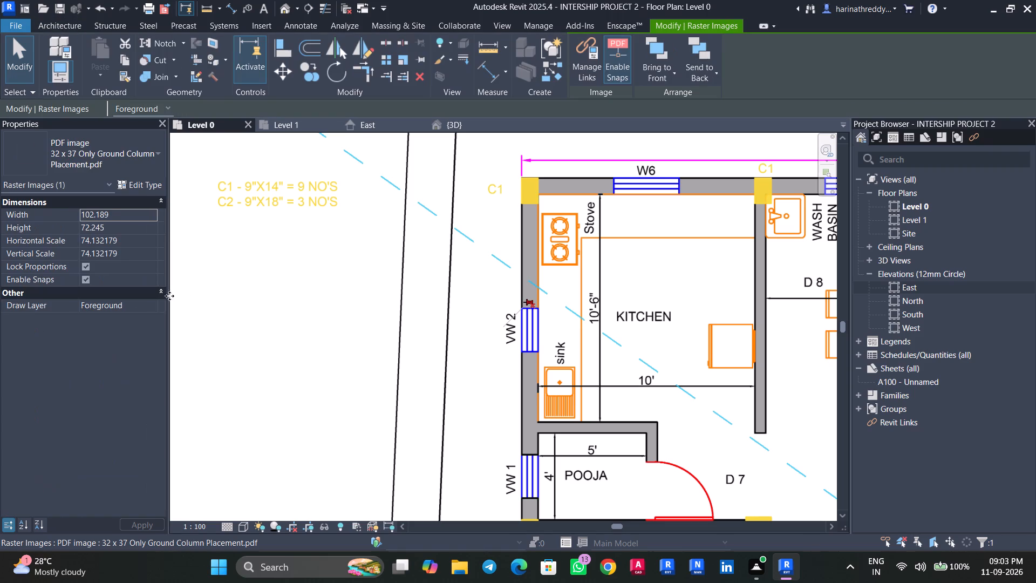
{"action": "left_click", "coordinate": [151, 303]}
{"action": "left_click", "coordinate": [124, 315]}
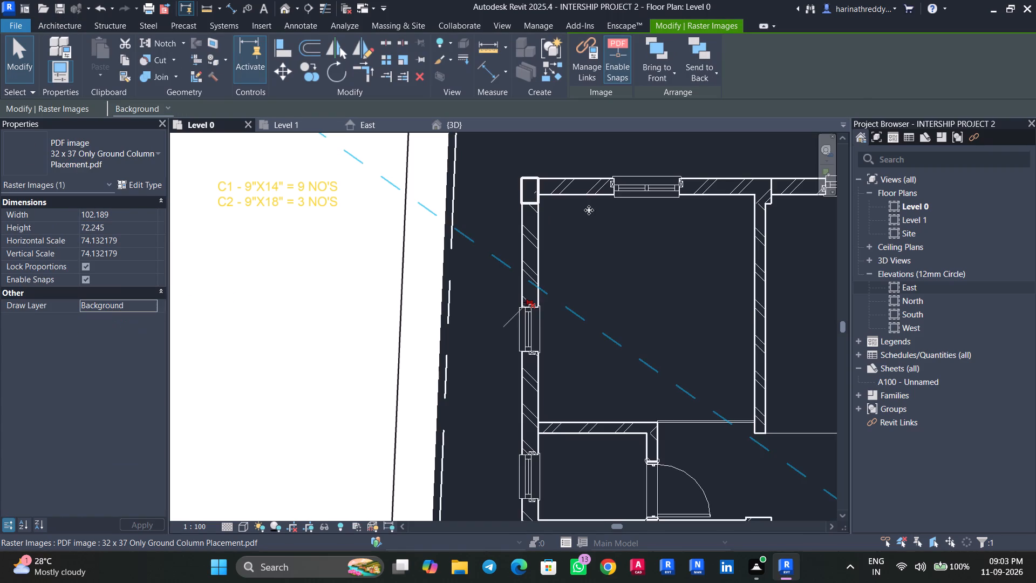
{"action": "key", "text": "Escape"}
Set the C1 rectangular column type's depth to 14" and its width to 9", starting from the kitchen's outer corner column.
{"action": "left_click", "coordinate": [535, 198]}
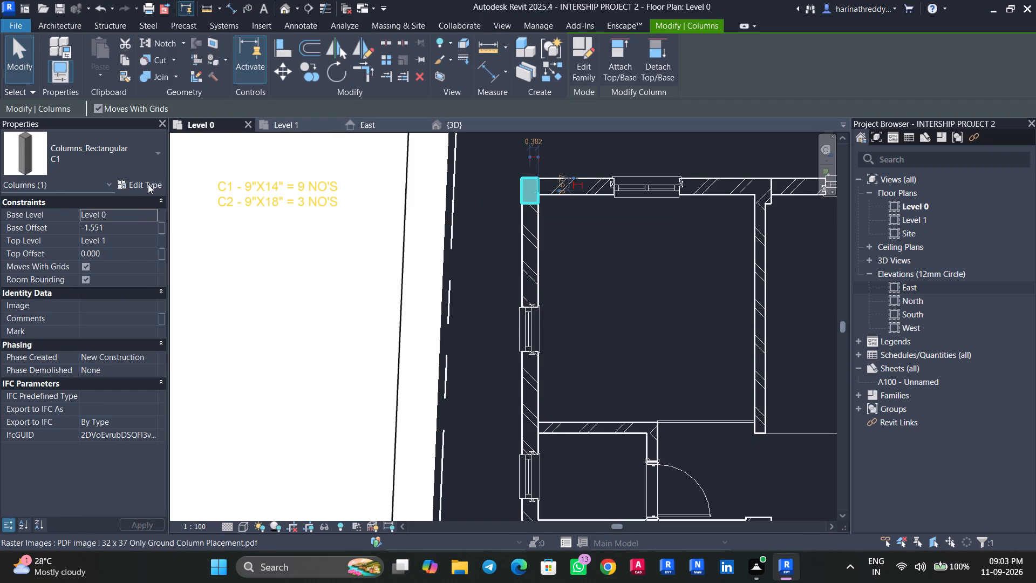
{"action": "left_click", "coordinate": [148, 184]}
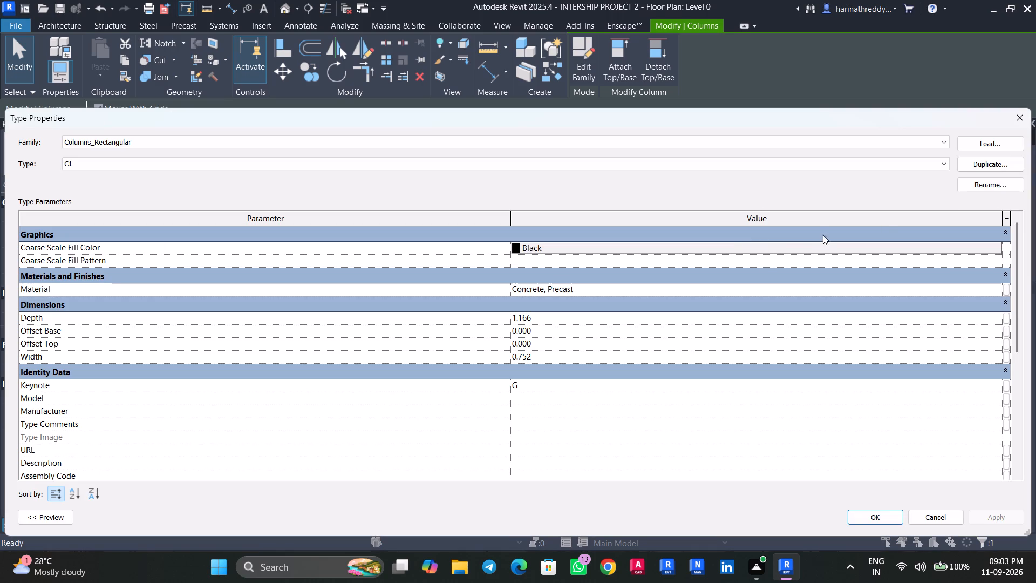
{"action": "left_click", "coordinate": [543, 321]}
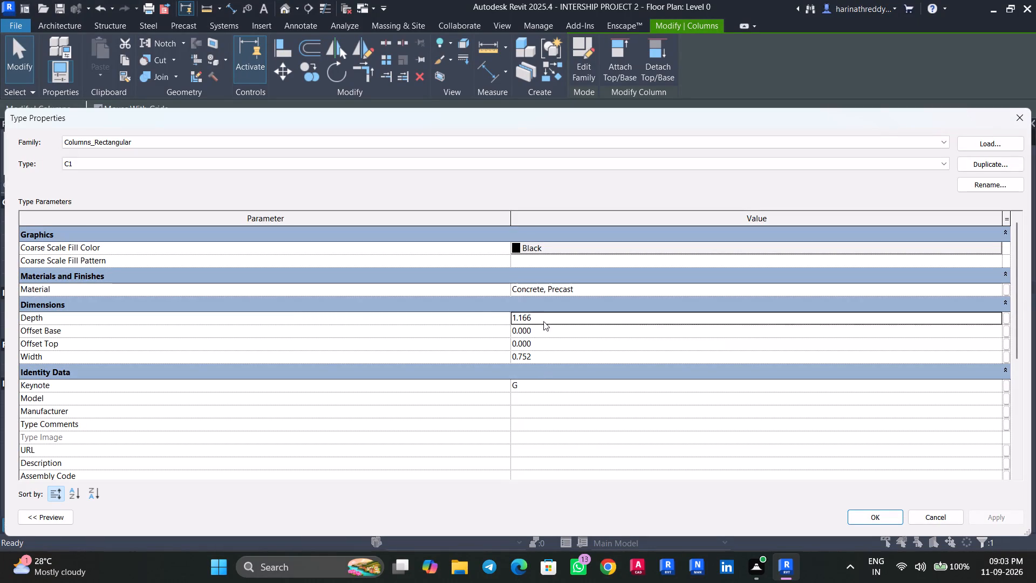
{"action": "type", "text": "14\""}
{"action": "key", "text": "Return"}
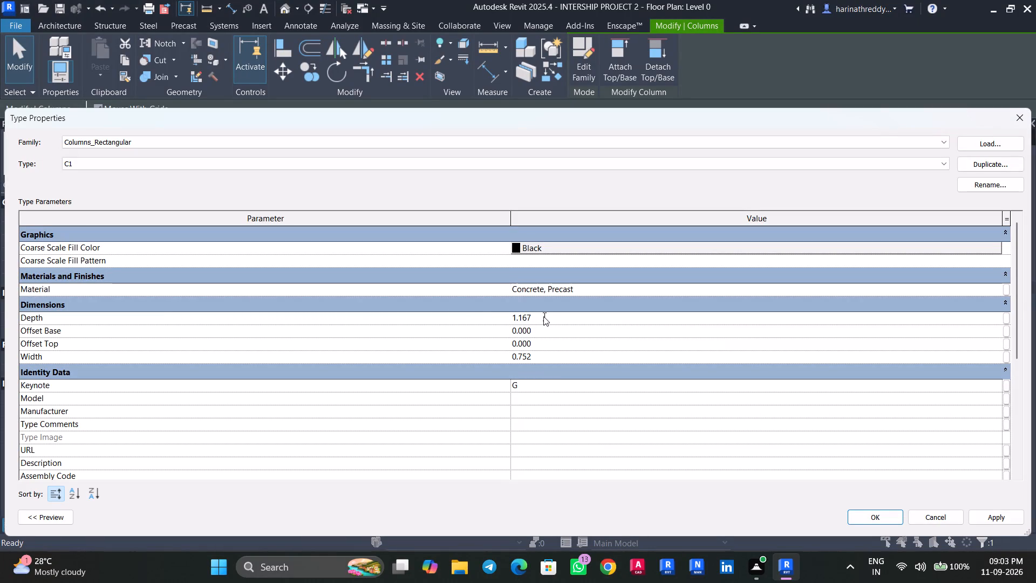
{"action": "left_click", "coordinate": [544, 356]}
{"action": "type", "text": "9\""}
{"action": "key", "text": "Return"}
{"action": "left_click", "coordinate": [1011, 517]}
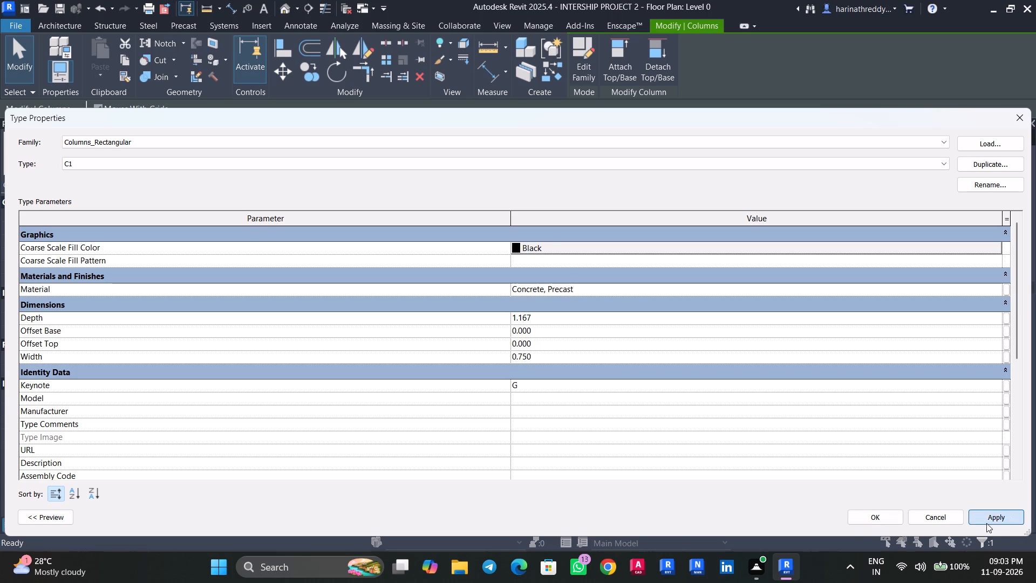
{"action": "left_click", "coordinate": [878, 520]}
{"action": "key", "text": "Escape"}
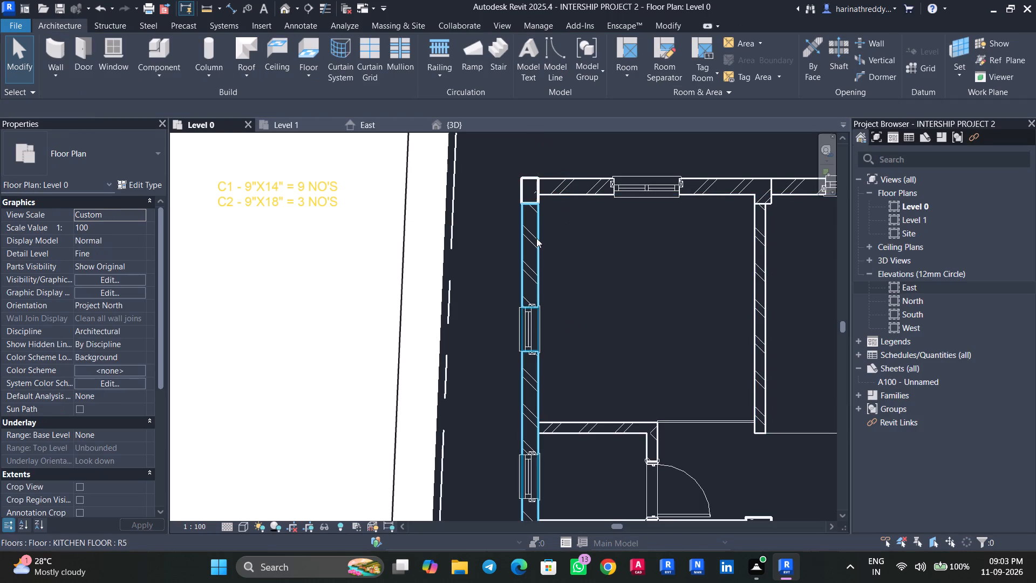
Check the kitchen corner column and the column ending the pooja-living wall against the column size notes.
{"action": "left_click", "coordinate": [524, 193]}
{"action": "scroll", "coordinate": [595, 292], "scroll_direction": "down", "scroll_amount": 1}
{"action": "scroll", "coordinate": [595, 292], "scroll_direction": "up", "scroll_amount": 1}
{"action": "scroll", "coordinate": [595, 292], "scroll_direction": "down", "scroll_amount": 4}
{"action": "middle_click_drag", "start_coordinate": [591, 302], "coordinate": [566, 160]}
{"action": "key", "text": "Escape"}
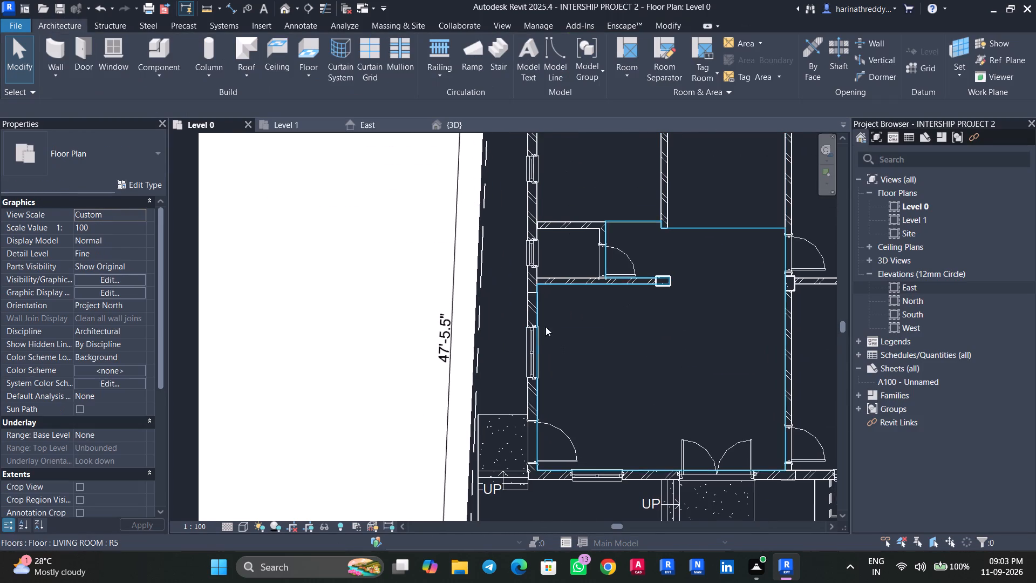
{"action": "left_click", "coordinate": [667, 281]}
{"action": "scroll", "coordinate": [667, 302], "scroll_direction": "up", "scroll_amount": 4}
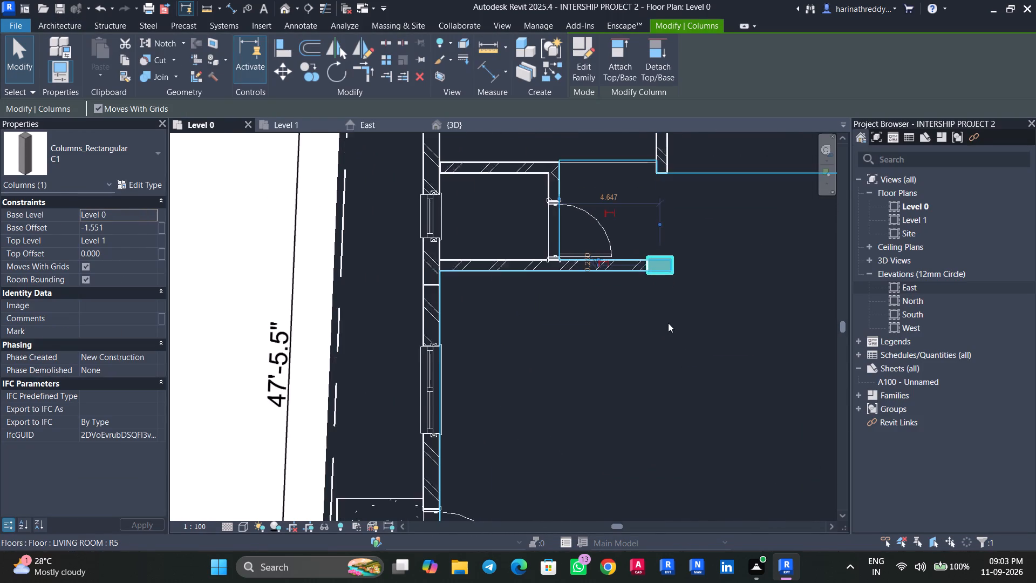
{"action": "middle_click_drag", "start_coordinate": [668, 323], "coordinate": [663, 350]}
{"action": "key", "text": "Escape"}
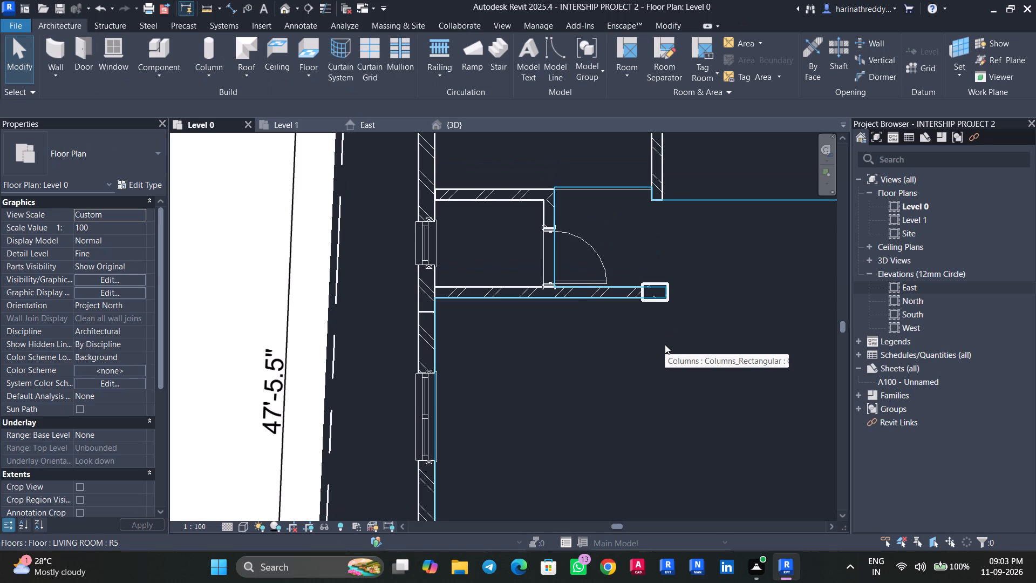
{"action": "key", "text": "Escape"}
{"action": "scroll", "coordinate": [546, 384], "scroll_direction": "down", "scroll_amount": 8}
{"action": "scroll", "coordinate": [412, 240], "scroll_direction": "up", "scroll_amount": 3}
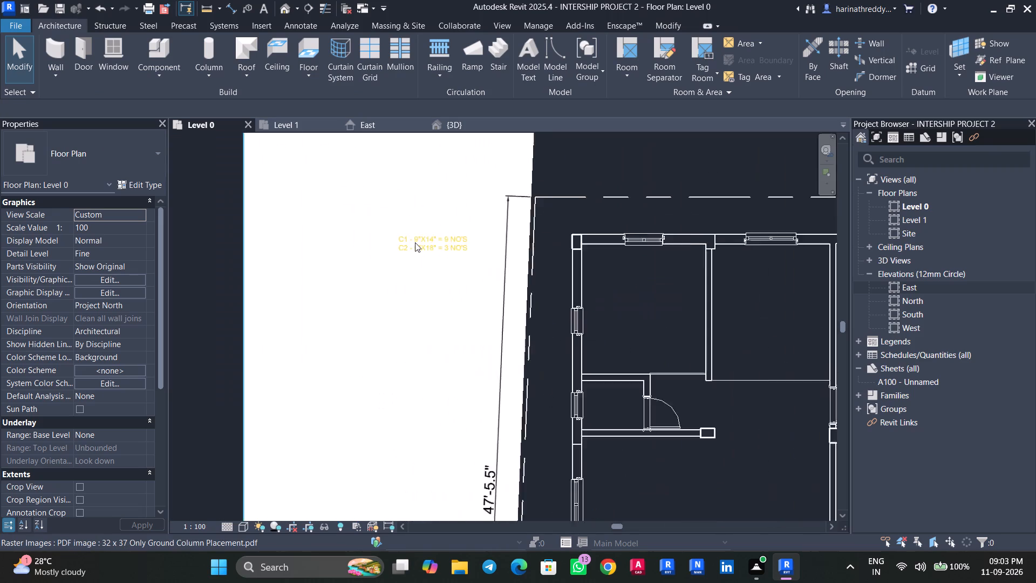
{"action": "scroll", "coordinate": [415, 242], "scroll_direction": "up", "scroll_amount": 5}
{"action": "scroll", "coordinate": [419, 306], "scroll_direction": "down", "scroll_amount": 9}
Set the C2 rectangular column type's depth to 18" and its width to 9", starting from the column at the living room's side-entrance corner.
{"action": "middle_click_drag", "start_coordinate": [548, 417], "coordinate": [591, 260]}
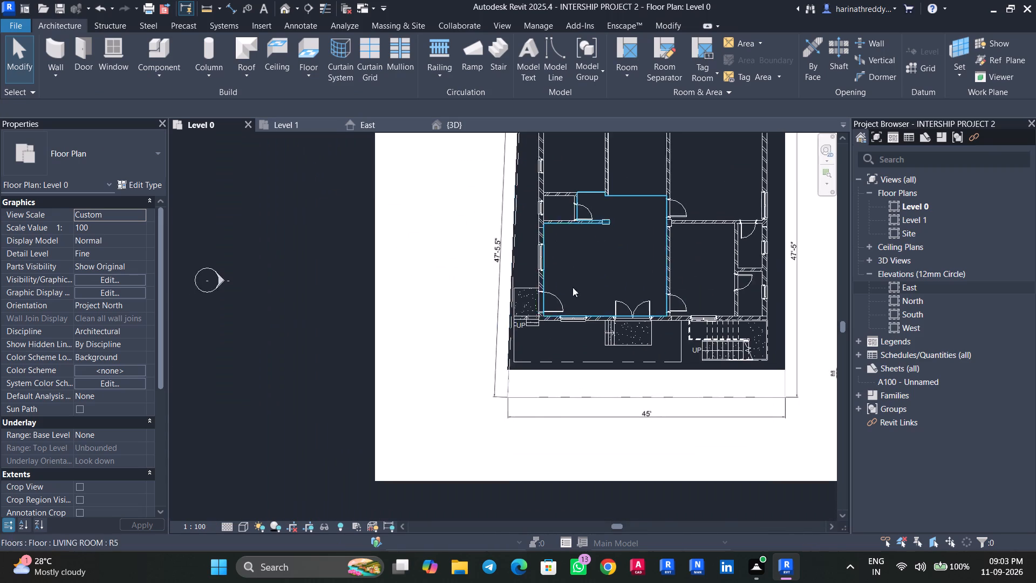
{"action": "scroll", "coordinate": [556, 311], "scroll_direction": "up", "scroll_amount": 12}
{"action": "left_click", "coordinate": [505, 330]}
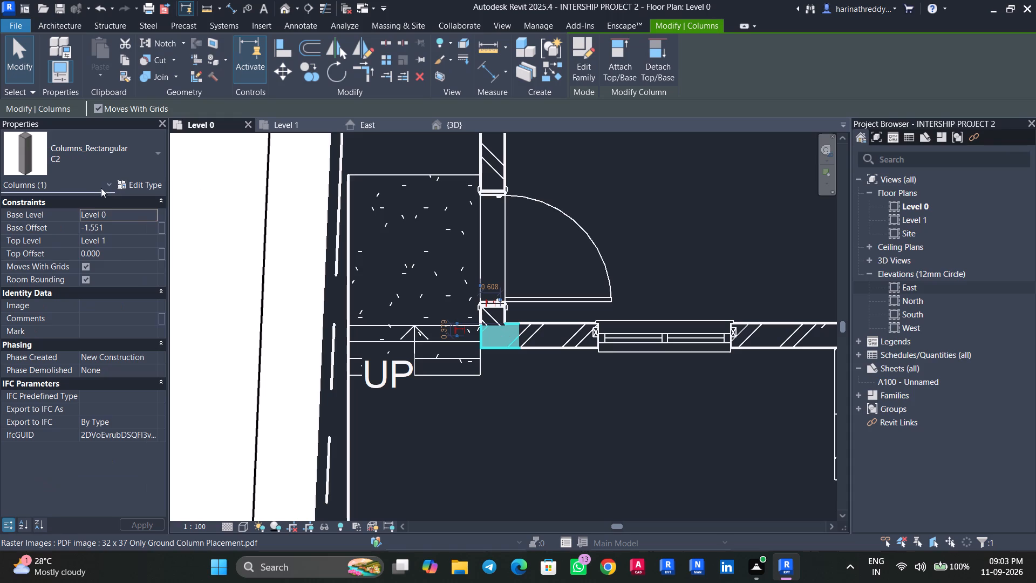
{"action": "left_click", "coordinate": [127, 188]}
{"action": "left_click", "coordinate": [569, 315]}
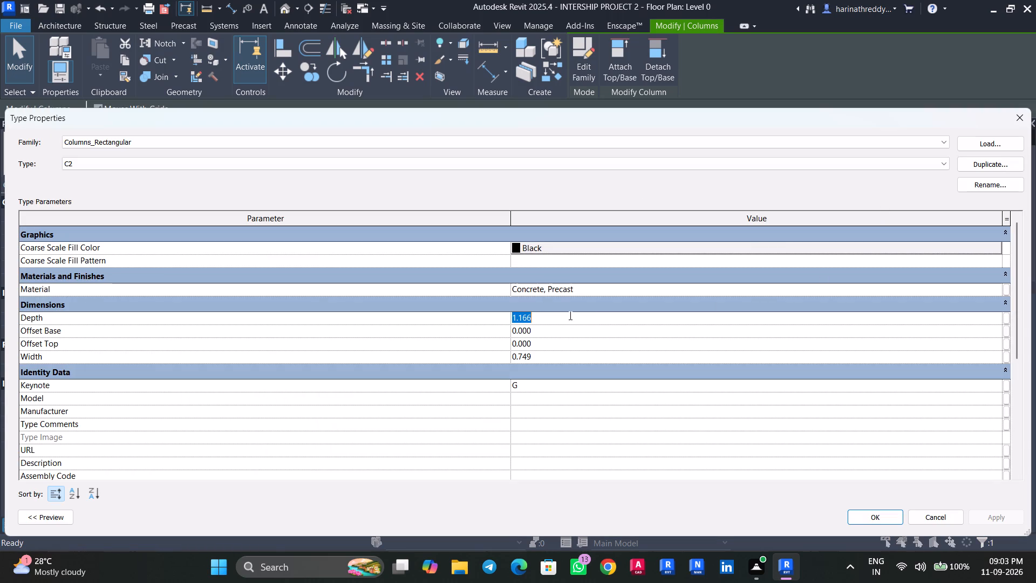
{"action": "type", "text": "9\""}
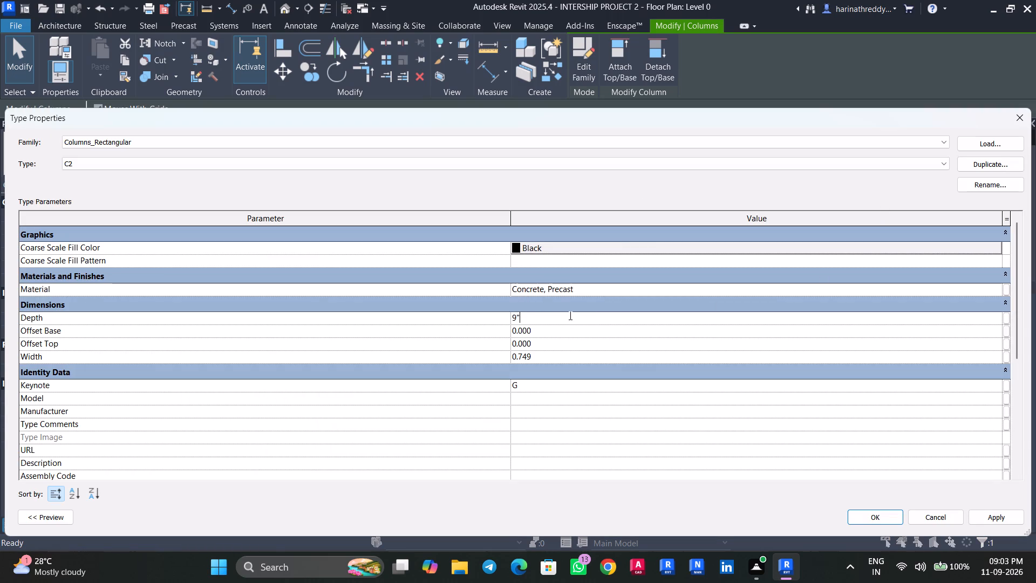
{"action": "key", "text": "BackSpace"}
{"action": "key", "text": "BackSpace"}
{"action": "key", "text": "BackSpace"}
{"action": "key", "text": "BackSpace"}
{"action": "type", "text": "81"}
{"action": "key", "text": "BackSpace"}
{"action": "key", "text": "BackSpace"}
{"action": "key", "text": "BackSpace"}
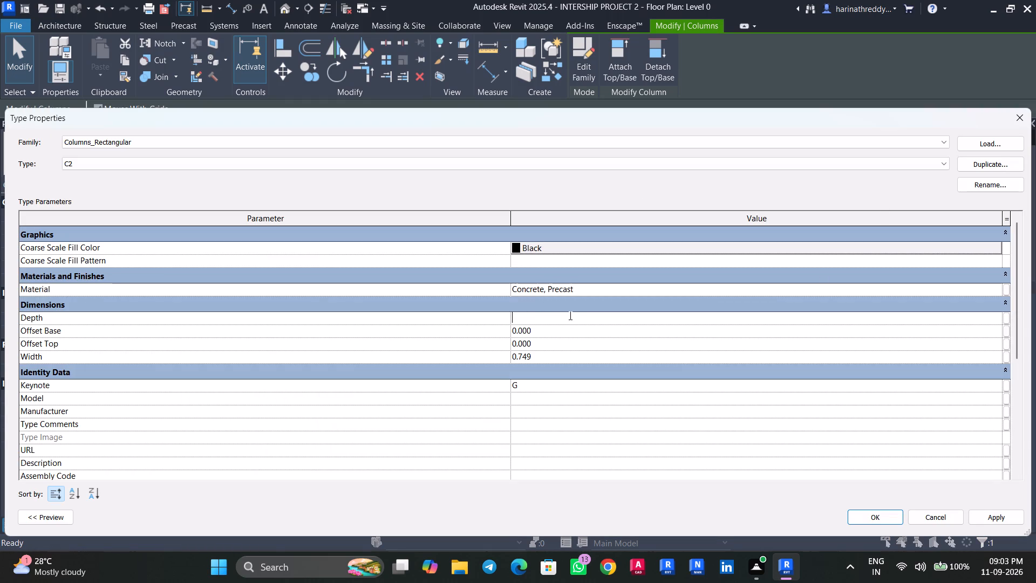
{"action": "type", "text": "18\""}
{"action": "left_click", "coordinate": [569, 311]}
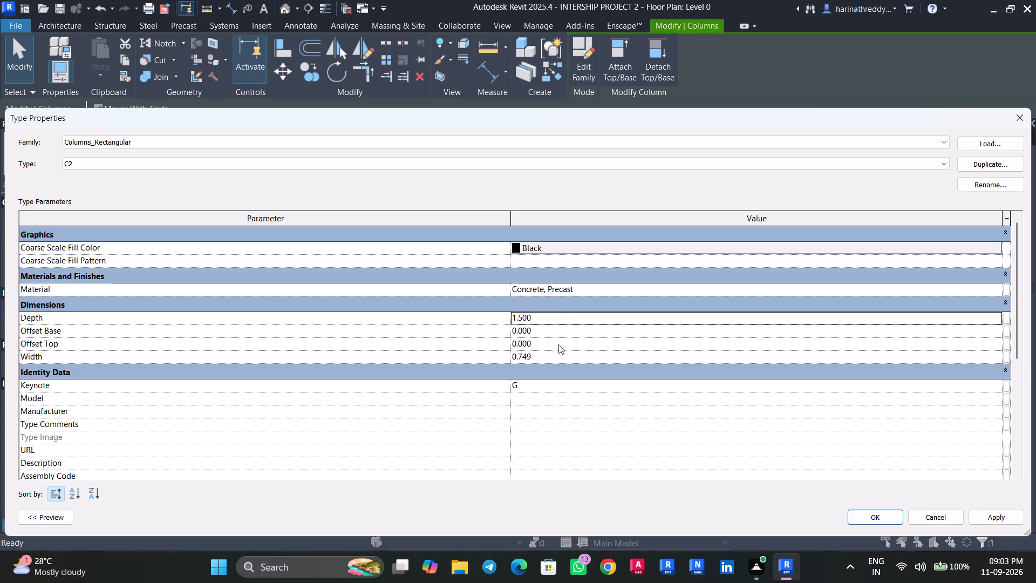
{"action": "left_click", "coordinate": [562, 301]}
{"action": "left_click", "coordinate": [554, 350]}
{"action": "left_click", "coordinate": [554, 358]}
{"action": "type", "text": "9\""}
{"action": "key", "text": "Return"}
{"action": "left_click", "coordinate": [1003, 518]}
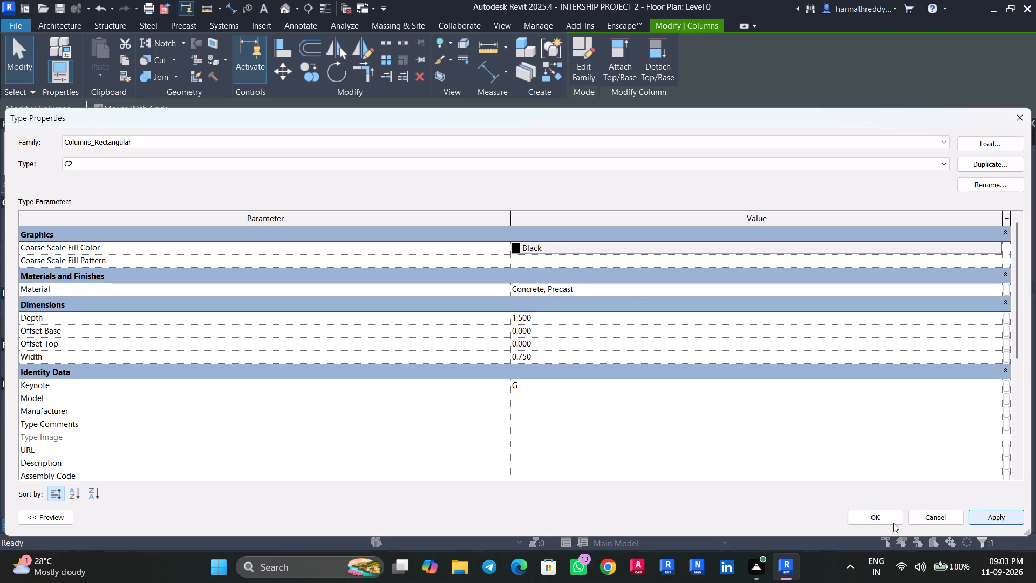
{"action": "left_click", "coordinate": [875, 519]}
{"action": "key", "text": "Escape"}
Check how the resized C2 columns sit in the front wall at the side-entrance corner and the living-bedroom wall junction.
{"action": "left_click", "coordinate": [501, 342]}
{"action": "scroll", "coordinate": [508, 347], "scroll_direction": "up", "scroll_amount": 1}
{"action": "scroll", "coordinate": [508, 347], "scroll_direction": "down", "scroll_amount": 1}
{"action": "scroll", "coordinate": [508, 347], "scroll_direction": "up", "scroll_amount": 4}
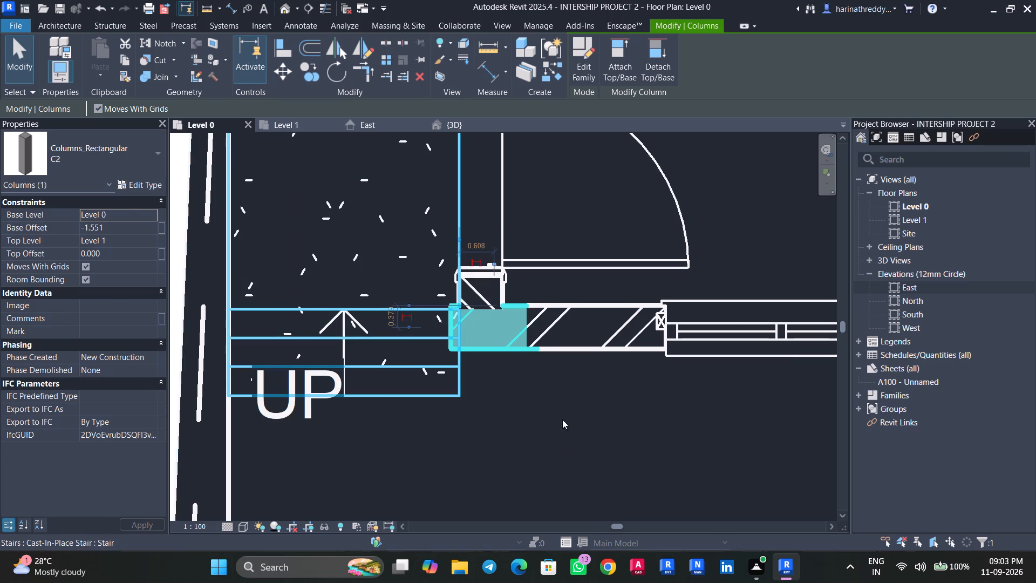
{"action": "middle_click_drag", "start_coordinate": [528, 416], "coordinate": [228, 404]}
{"action": "scroll", "coordinate": [209, 400], "scroll_direction": "down", "scroll_amount": 8}
{"action": "key", "text": "Escape"}
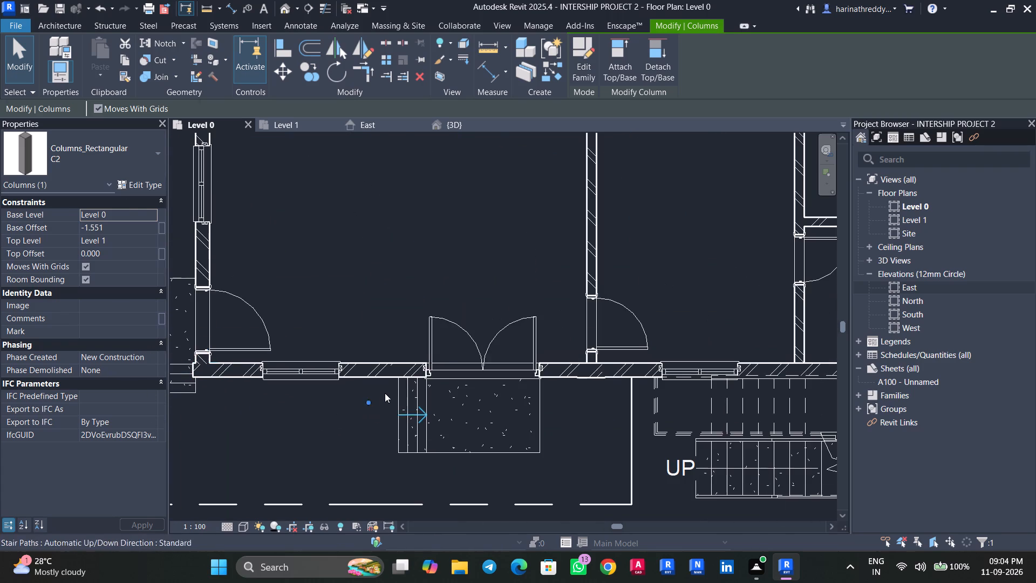
{"action": "left_click", "coordinate": [588, 369]}
{"action": "scroll", "coordinate": [599, 384], "scroll_direction": "up", "scroll_amount": 6}
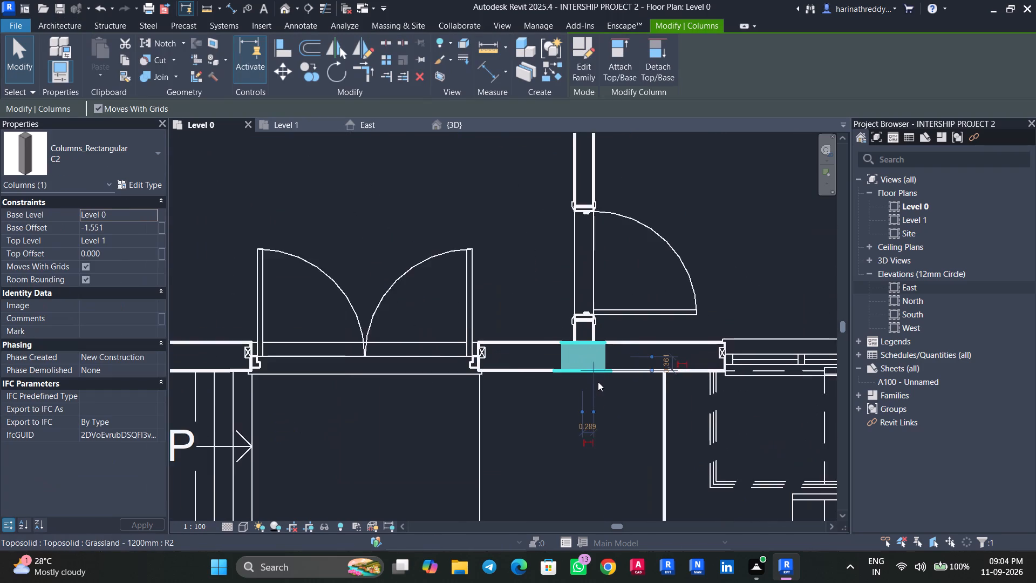
{"action": "key", "text": "Escape"}
{"action": "scroll", "coordinate": [522, 402], "scroll_direction": "down", "scroll_amount": 10}
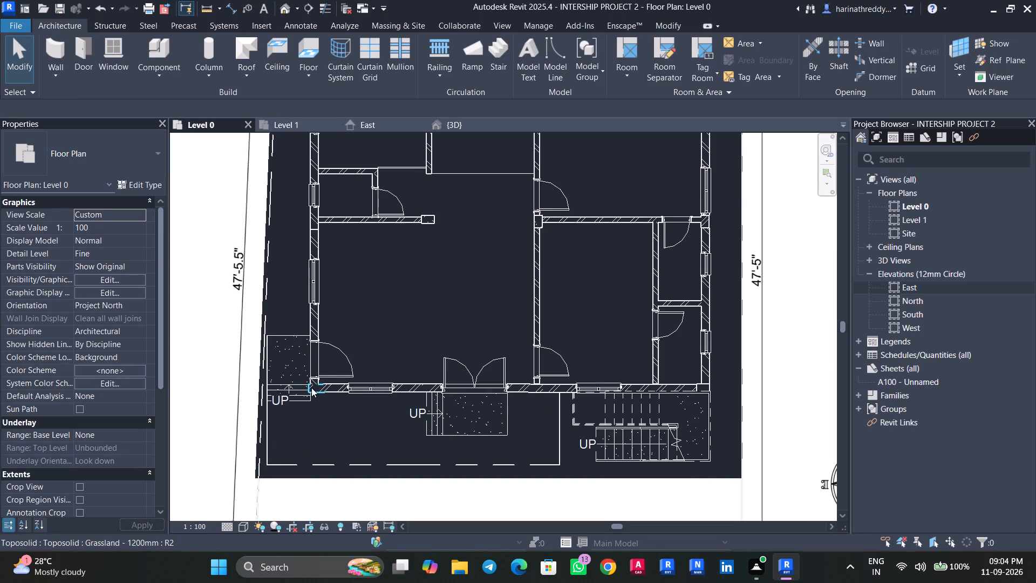
Nudge the C2 column at the side-entrance corner inward along the front wall, flush with the side wall's outer face.
{"action": "left_click", "coordinate": [311, 388]}
{"action": "scroll", "coordinate": [308, 391], "scroll_direction": "up", "scroll_amount": 14}
{"action": "key", "text": "Right"}
{"action": "key", "text": "Right"}
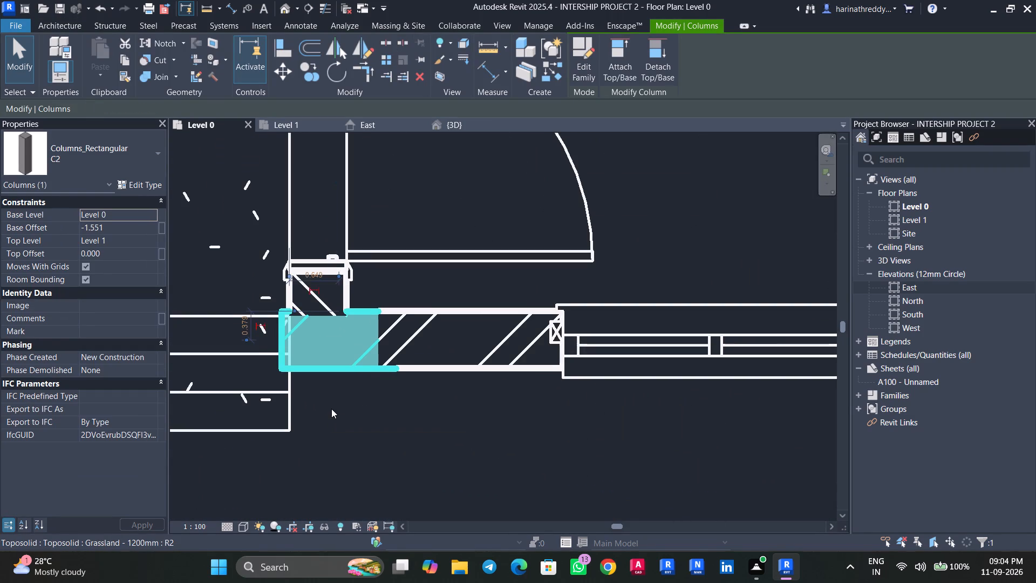
{"action": "key", "text": "Right"}
{"action": "key", "text": "Escape"}
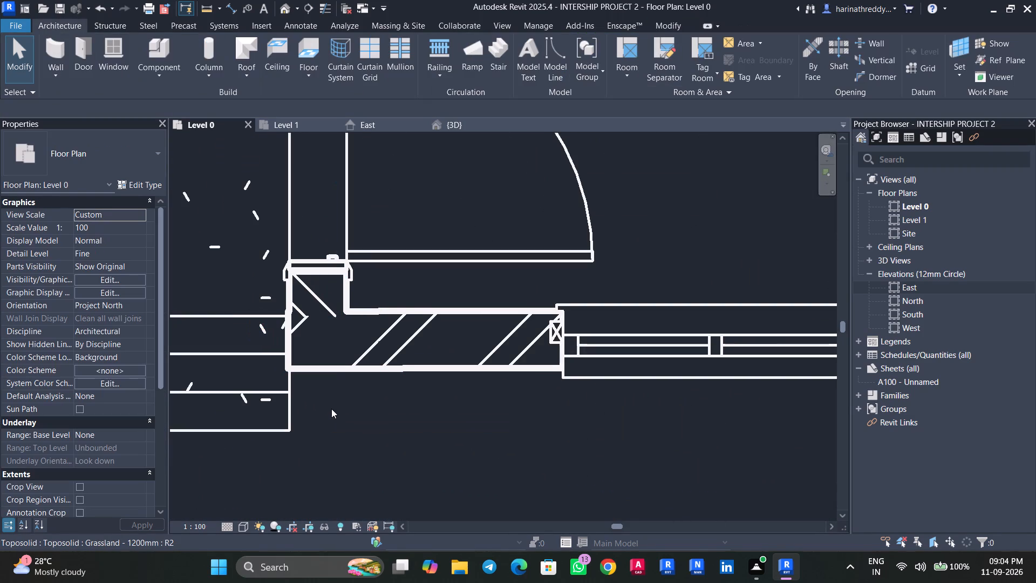
{"action": "left_click", "coordinate": [336, 363]}
{"action": "key", "text": "Right"}
{"action": "key", "text": "Escape"}
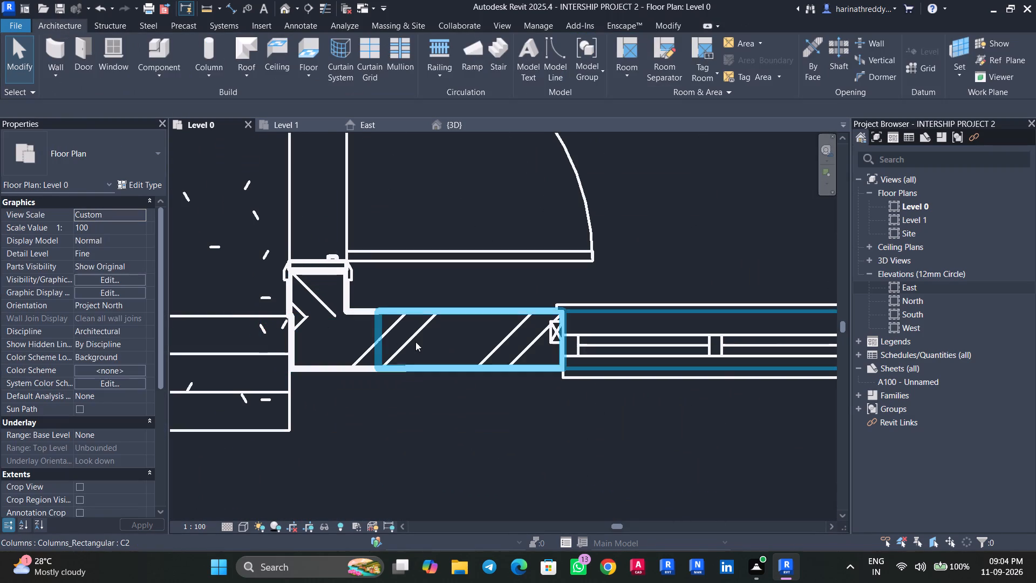
Shorten the front exterior wall beside the corner C2 column to about 8.83 ft, ending it at the column's inner face.
{"action": "left_click", "coordinate": [423, 340]}
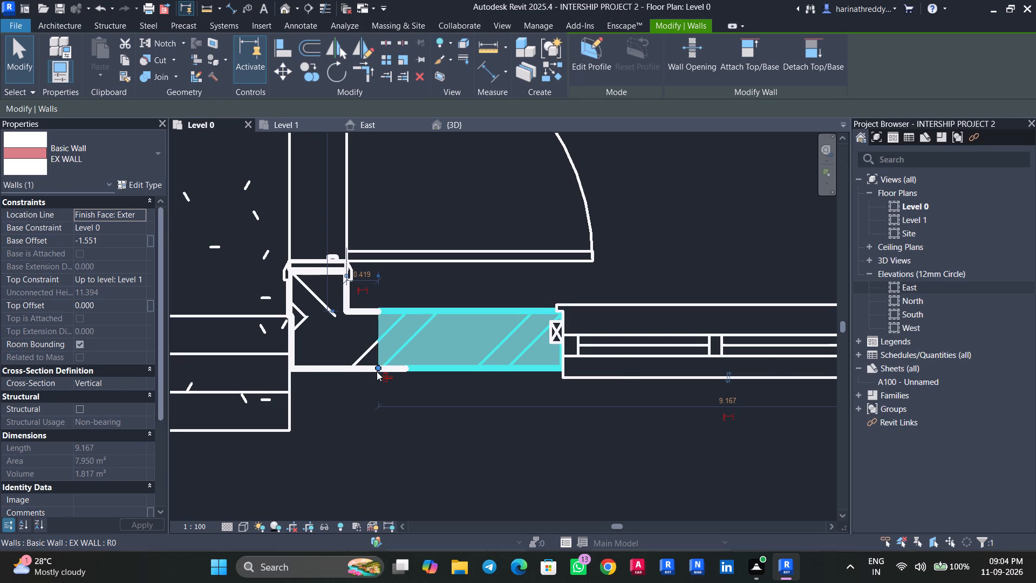
{"action": "left_click_drag", "start_coordinate": [378, 366], "coordinate": [410, 365]}
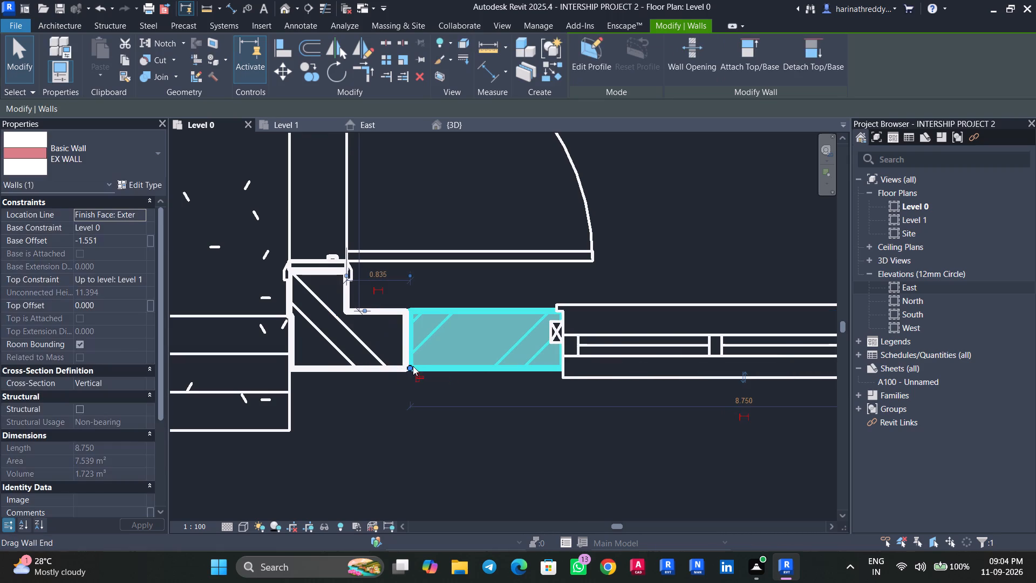
{"action": "key", "text": "Escape"}
{"action": "scroll", "coordinate": [408, 357], "scroll_direction": "up", "scroll_amount": 4}
{"action": "left_click", "coordinate": [420, 345]}
{"action": "left_click", "coordinate": [416, 382]}
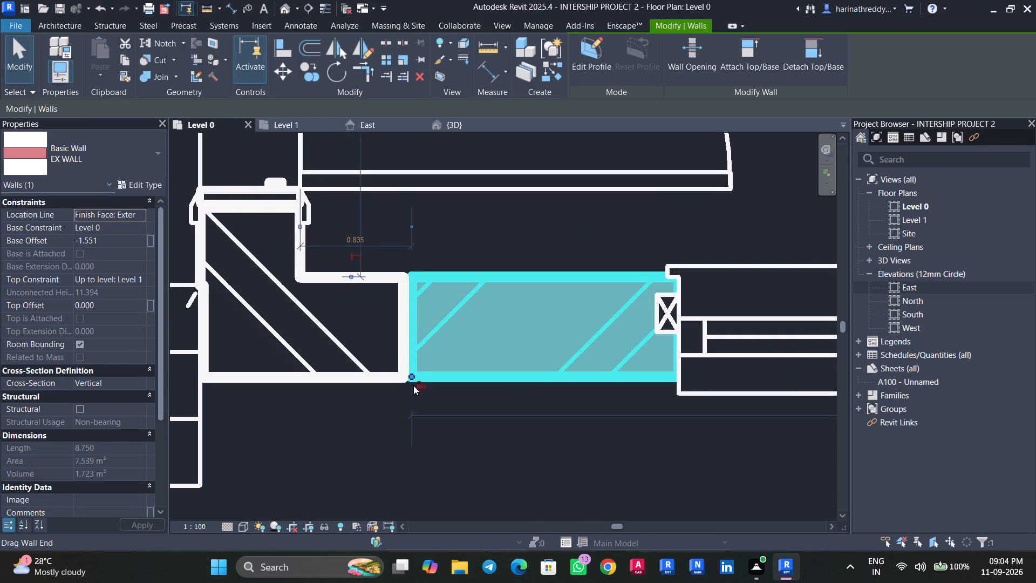
{"action": "left_click_drag", "start_coordinate": [410, 376], "coordinate": [401, 375]}
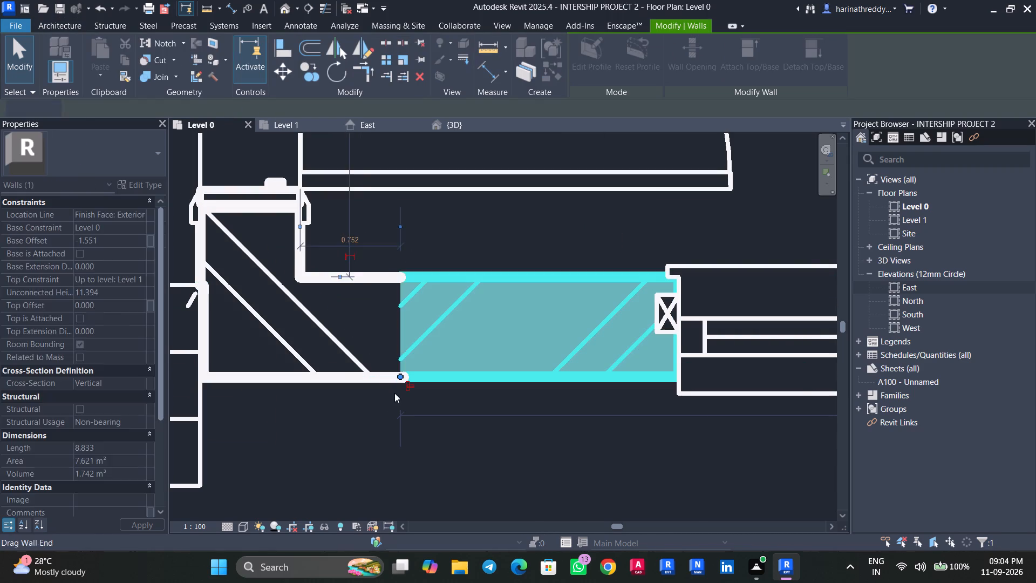
{"action": "key", "text": "Escape"}
Inspect the front and side facades, resized columns, entrance steps and roof railings in the 3D view.
{"action": "scroll", "coordinate": [396, 394], "scroll_direction": "down", "scroll_amount": 6}
{"action": "left_click", "coordinate": [474, 128]}
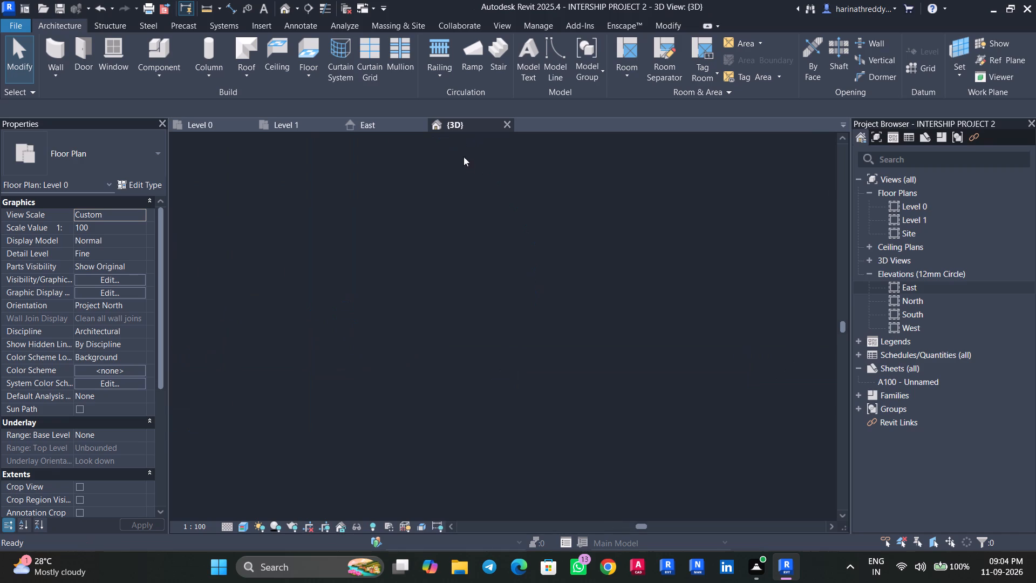
{"action": "scroll", "coordinate": [400, 341], "scroll_direction": "up", "scroll_amount": 3}
{"action": "scroll", "coordinate": [400, 341], "scroll_direction": "down", "scroll_amount": 1}
{"action": "scroll", "coordinate": [400, 341], "scroll_direction": "up", "scroll_amount": 1}
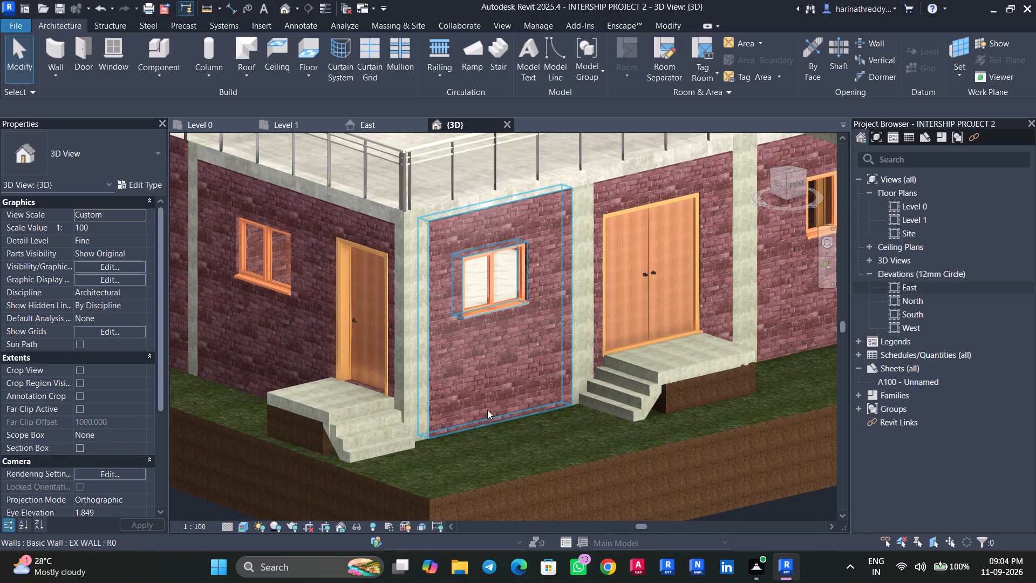
{"action": "scroll", "coordinate": [487, 410], "scroll_direction": "down", "scroll_amount": 4}
{"action": "middle_click_drag", "start_coordinate": [692, 412], "coordinate": [646, 418], "text": "shift"}
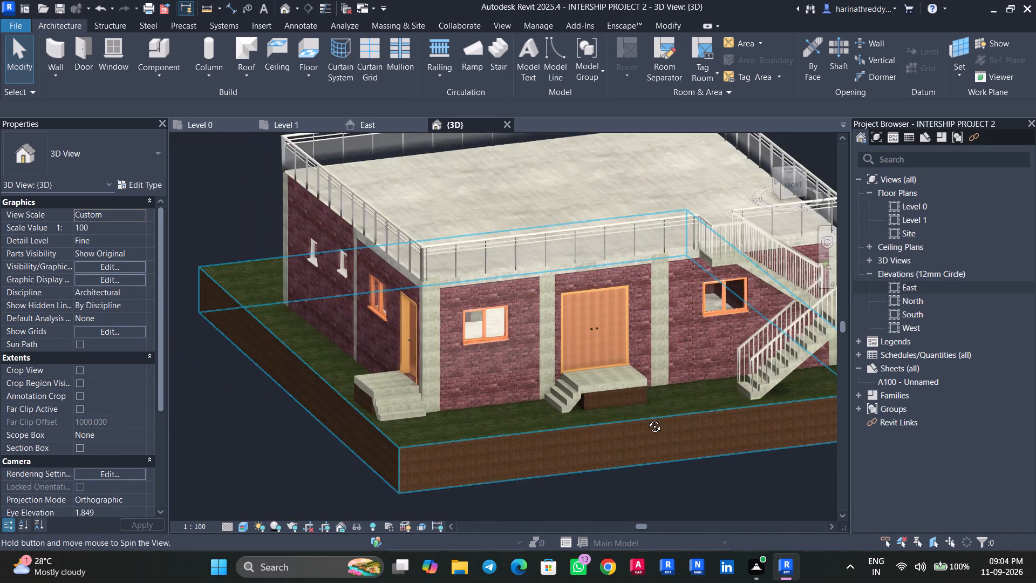
{"action": "middle_click_drag", "start_coordinate": [646, 418], "coordinate": [671, 422], "text": "shift"}
{"action": "middle_click_drag", "start_coordinate": [669, 465], "coordinate": [610, 480]}
{"action": "scroll", "coordinate": [424, 262], "scroll_direction": "up", "scroll_amount": 6}
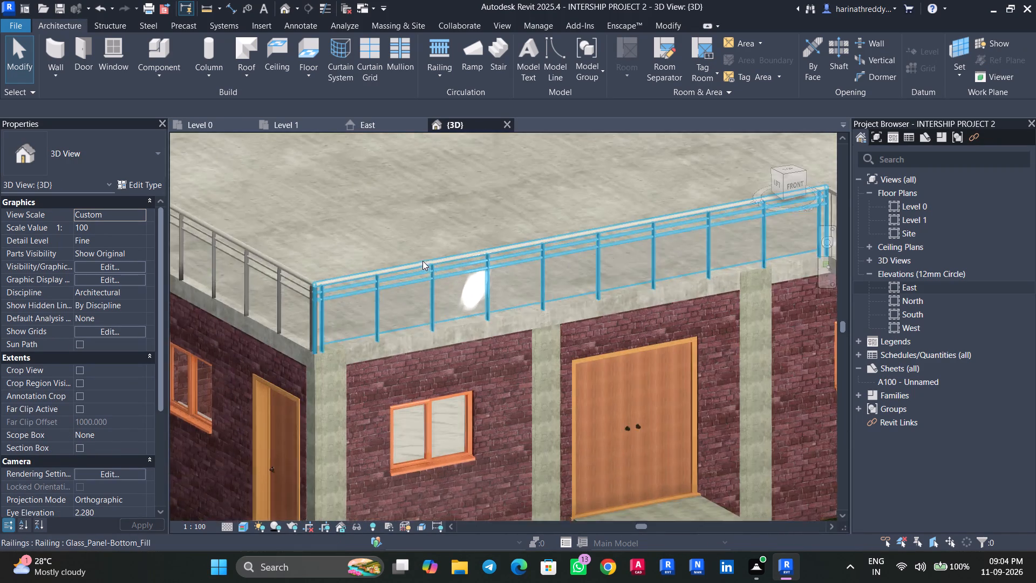
{"action": "scroll", "coordinate": [401, 241], "scroll_direction": "up", "scroll_amount": 1}
{"action": "middle_click_drag", "start_coordinate": [401, 241], "coordinate": [476, 323], "text": "shift"}
{"action": "scroll", "coordinate": [476, 315], "scroll_direction": "down", "scroll_amount": 3}
{"action": "scroll", "coordinate": [476, 315], "scroll_direction": "up", "scroll_amount": 1}
{"action": "scroll", "coordinate": [475, 313], "scroll_direction": "down", "scroll_amount": 9}
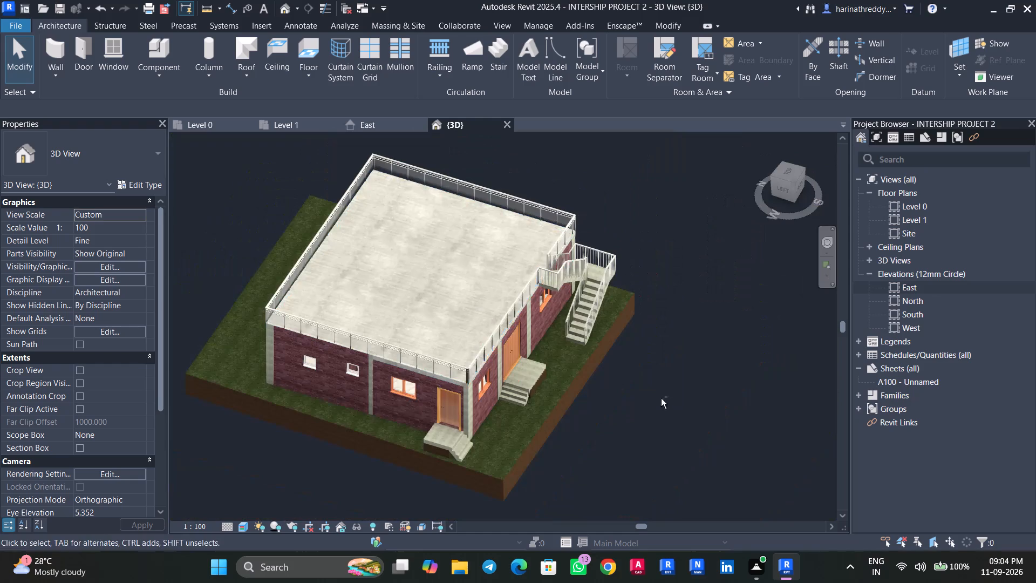
{"action": "middle_click_drag", "start_coordinate": [662, 407], "coordinate": [614, 334], "text": "shift"}
{"action": "scroll", "coordinate": [541, 409], "scroll_direction": "up", "scroll_amount": 3}
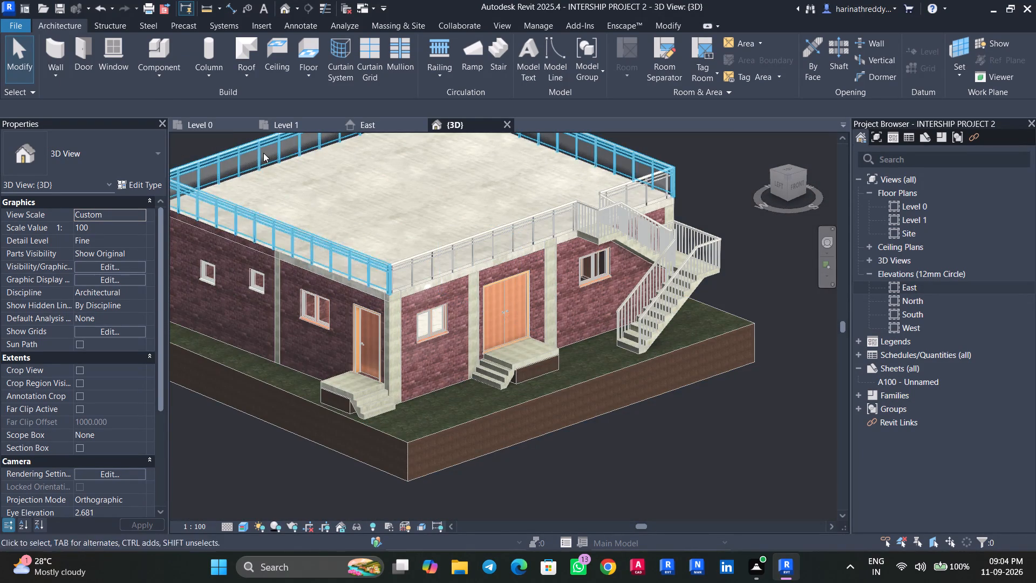
{"action": "scroll", "coordinate": [400, 297], "scroll_direction": "down", "scroll_amount": 1}
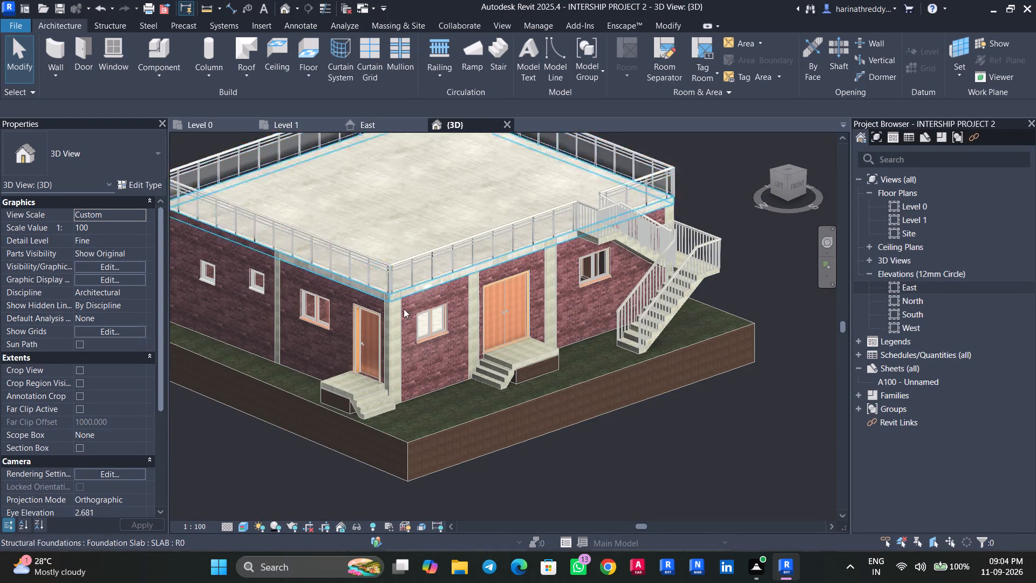
{"action": "scroll", "coordinate": [404, 309], "scroll_direction": "down", "scroll_amount": 1}
{"action": "middle_click_drag", "start_coordinate": [509, 448], "coordinate": [592, 475]}
Set the draw layer of the ground column placement PDF underlay to Foreground in the Level 0 plan.
{"action": "left_click", "coordinate": [278, 129]}
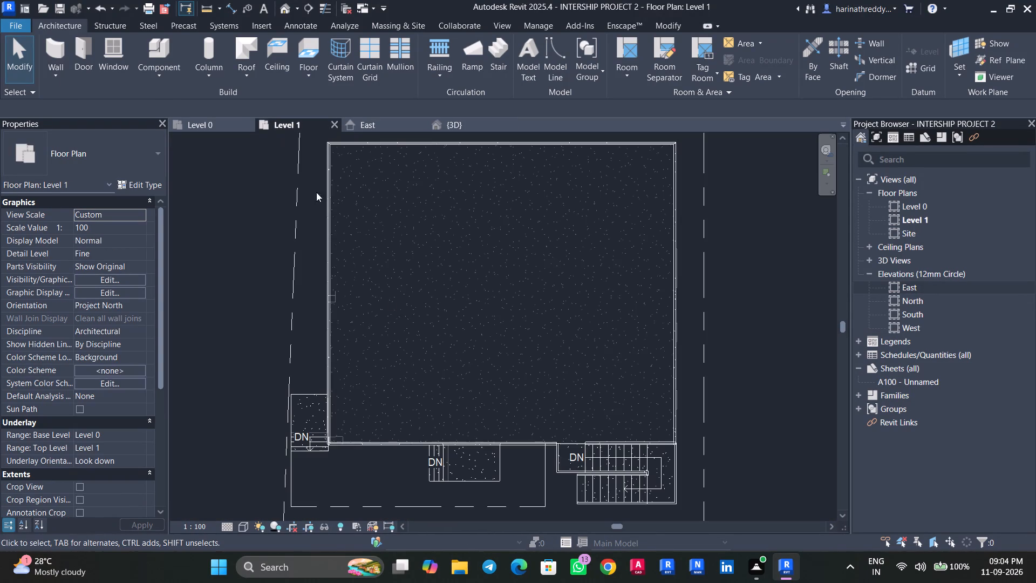
{"action": "left_click", "coordinate": [195, 127]}
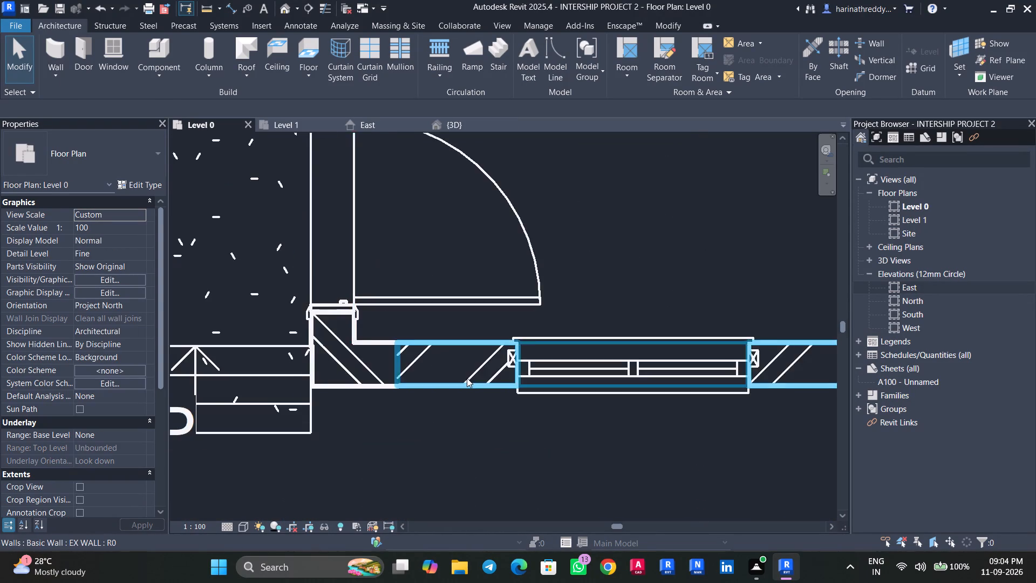
{"action": "scroll", "coordinate": [467, 378], "scroll_direction": "down", "scroll_amount": 17}
{"action": "scroll", "coordinate": [192, 416], "scroll_direction": "down", "scroll_amount": 5}
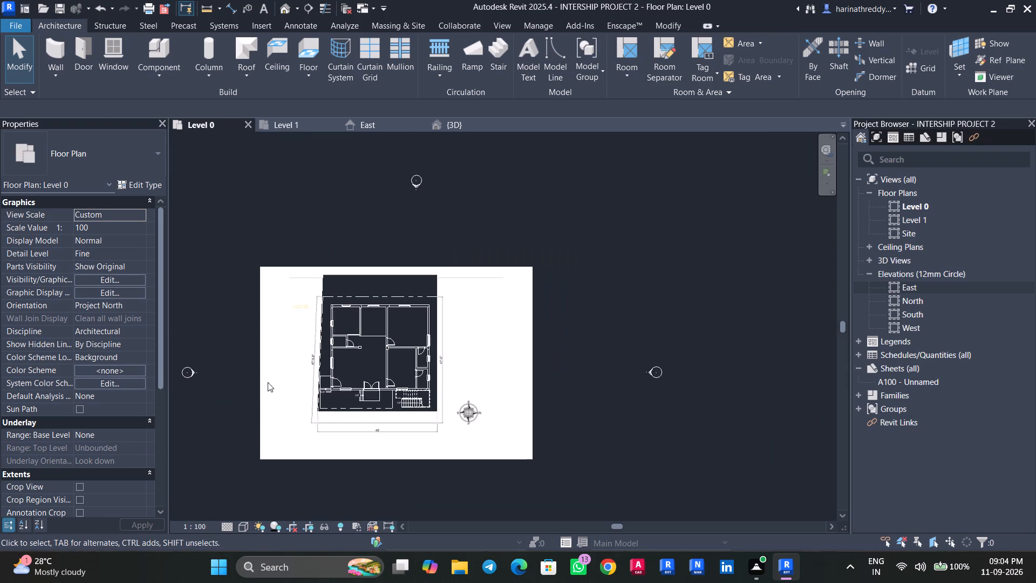
{"action": "left_click", "coordinate": [269, 368]}
{"action": "left_click", "coordinate": [154, 304]}
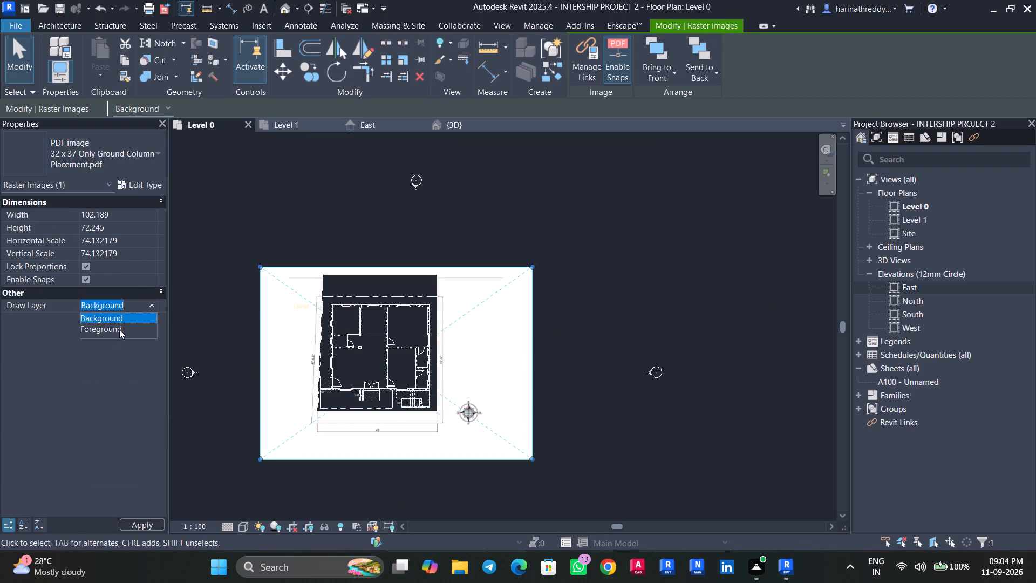
{"action": "left_click", "coordinate": [119, 329]}
Examine the PDF plan's column layout around the bedrooms, dining, kitchen, living room and front entrance, including the C1 and C2 labels.
{"action": "scroll", "coordinate": [374, 343], "scroll_direction": "up", "scroll_amount": 2}
{"action": "scroll", "coordinate": [374, 343], "scroll_direction": "down", "scroll_amount": 1}
{"action": "scroll", "coordinate": [376, 343], "scroll_direction": "up", "scroll_amount": 5}
{"action": "scroll", "coordinate": [379, 343], "scroll_direction": "down", "scroll_amount": 1}
{"action": "scroll", "coordinate": [379, 343], "scroll_direction": "up", "scroll_amount": 8}
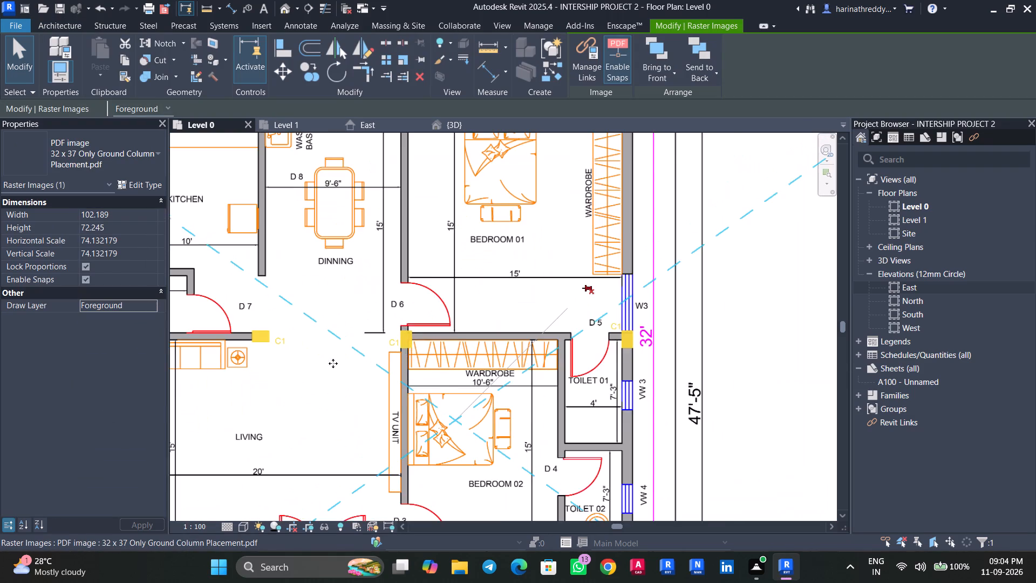
{"action": "middle_click_drag", "start_coordinate": [337, 365], "coordinate": [426, 477]}
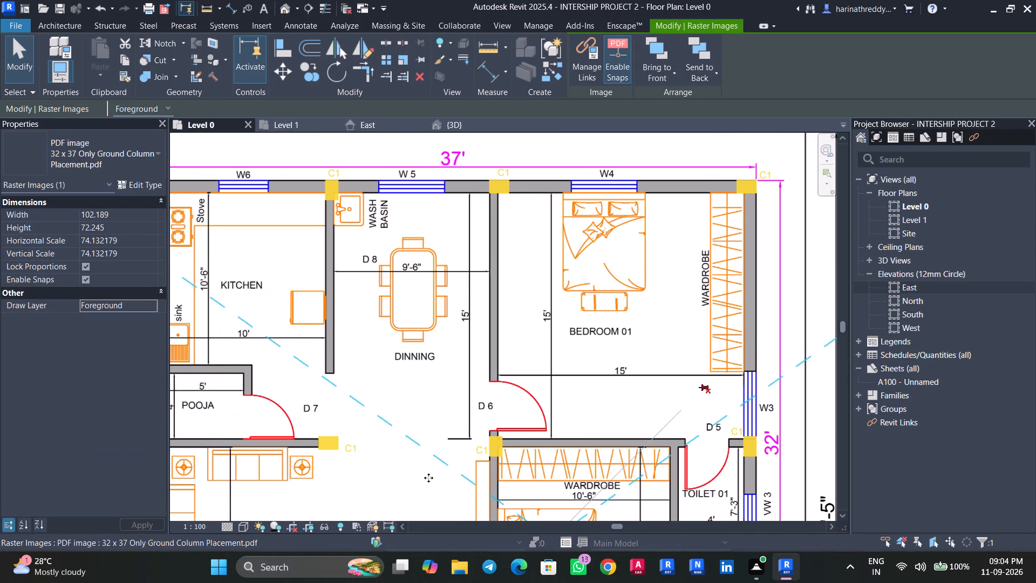
{"action": "middle_click_drag", "start_coordinate": [428, 478], "coordinate": [435, 460]}
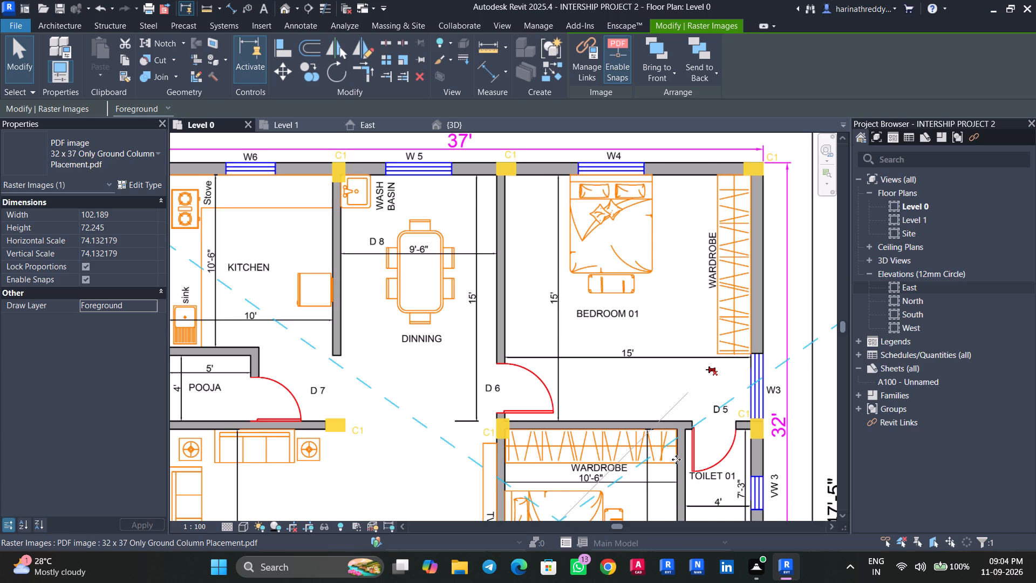
{"action": "scroll", "coordinate": [661, 420], "scroll_direction": "down", "scroll_amount": 4}
{"action": "middle_click_drag", "start_coordinate": [664, 419], "coordinate": [629, 288]}
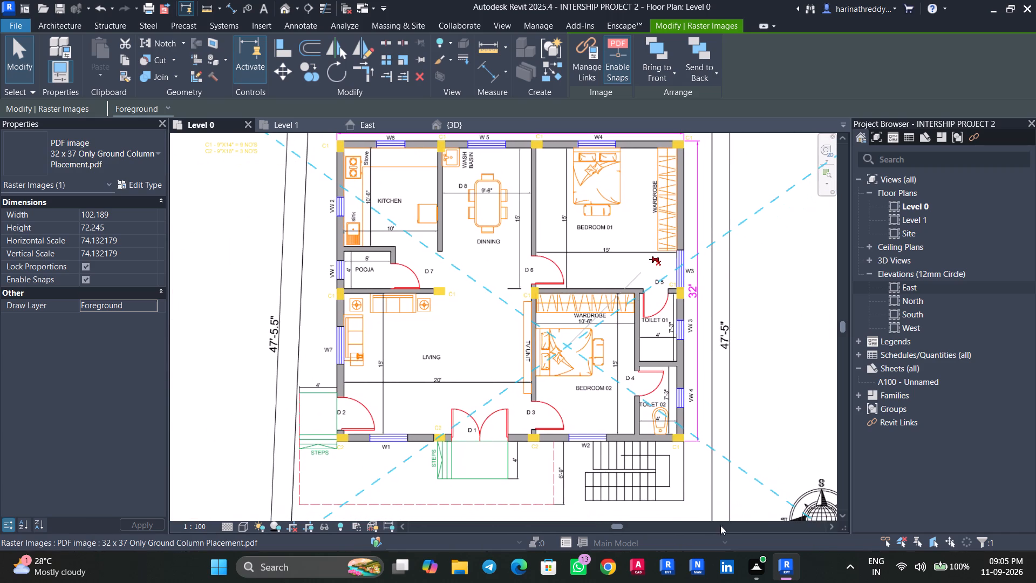
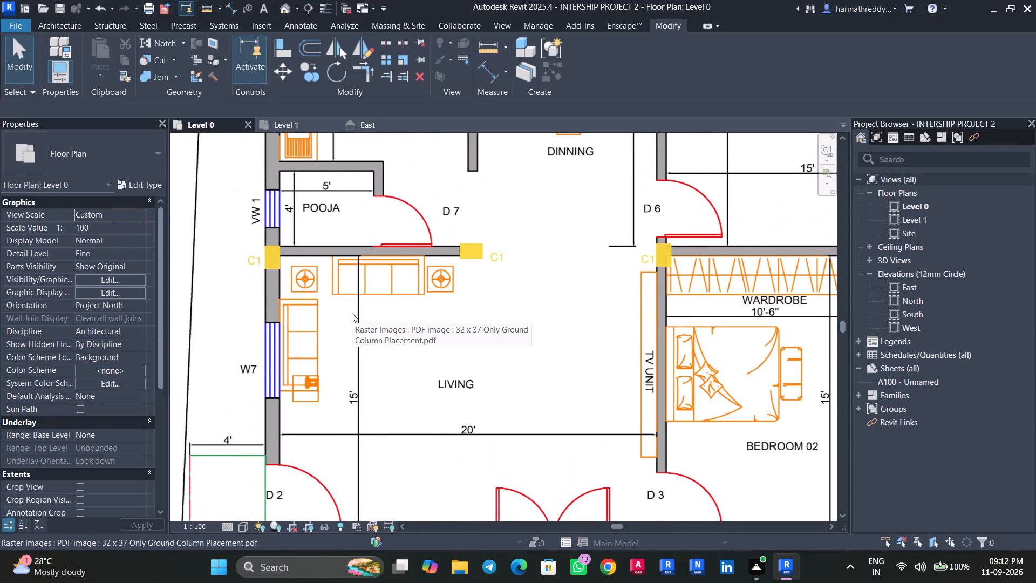
Place the Heladera Alta no Frost refrigerator on its plan symbol in the kitchen, rotated with its back against the dining-side wall.
{"action": "type", "text": "CM"}
{"action": "middle_click_drag", "start_coordinate": [450, 364], "coordinate": [454, 479]}
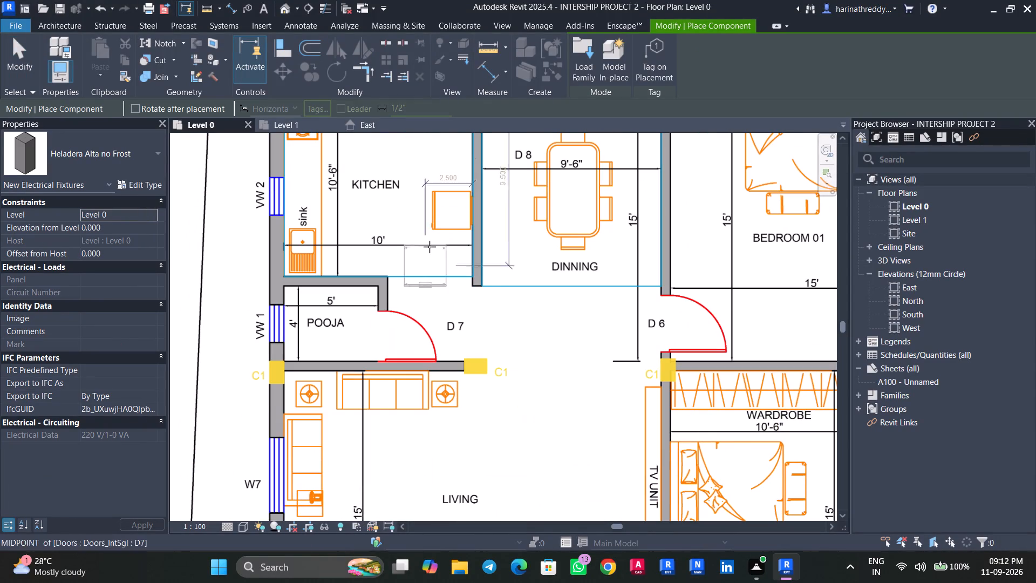
{"action": "key", "text": "space"}
{"action": "scroll", "coordinate": [448, 214], "scroll_direction": "up", "scroll_amount": 3}
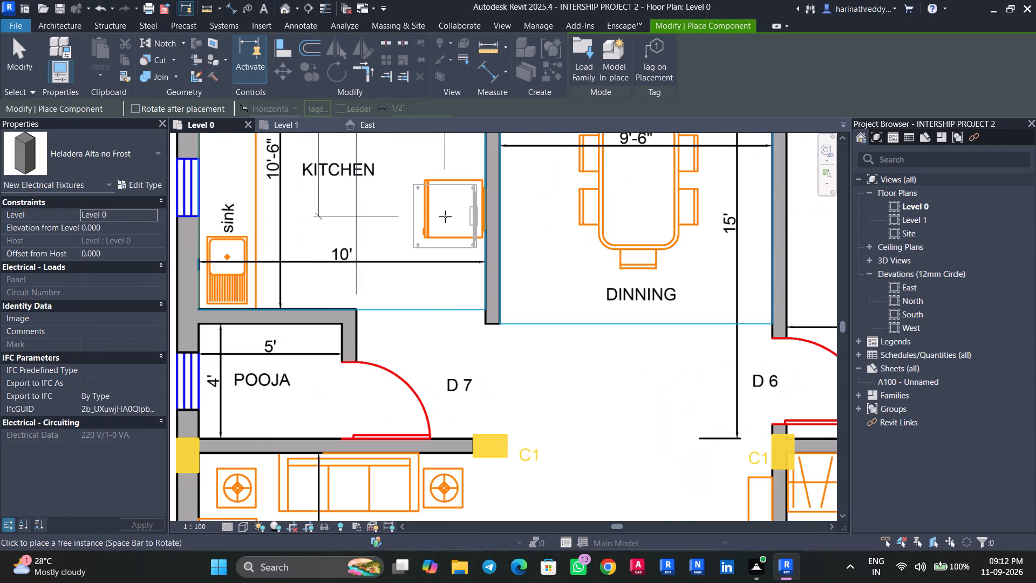
{"action": "key", "text": "space"}
{"action": "key", "text": "space"}
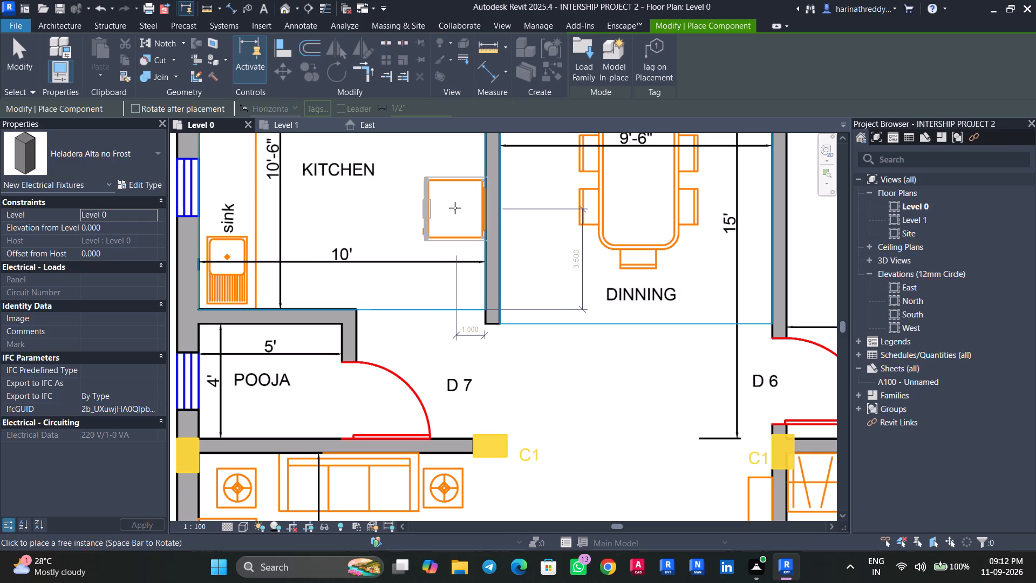
{"action": "left_click", "coordinate": [455, 208]}
{"action": "key", "text": "Escape"}
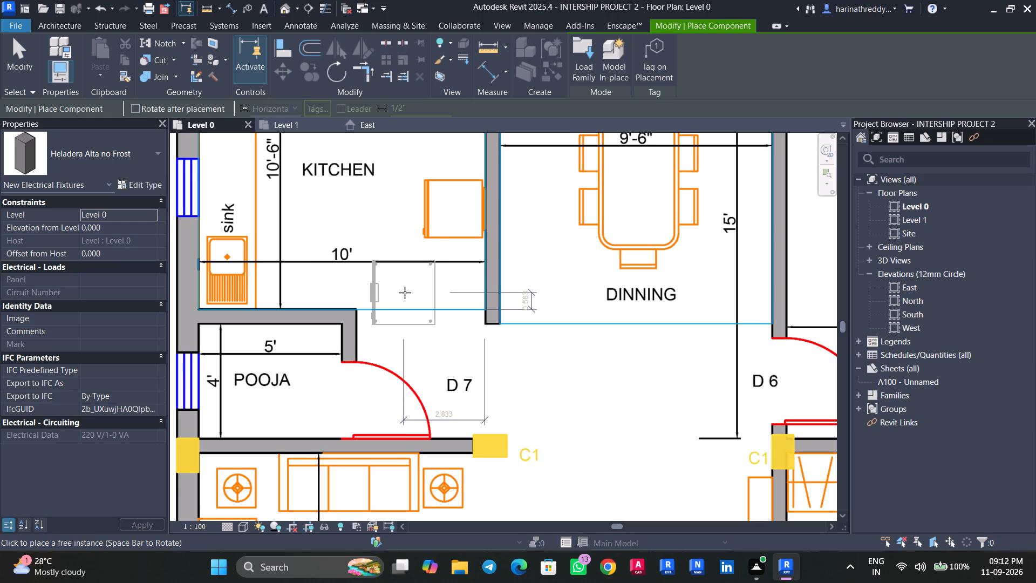
{"action": "key", "text": "Escape"}
{"action": "key", "text": "Escape"}
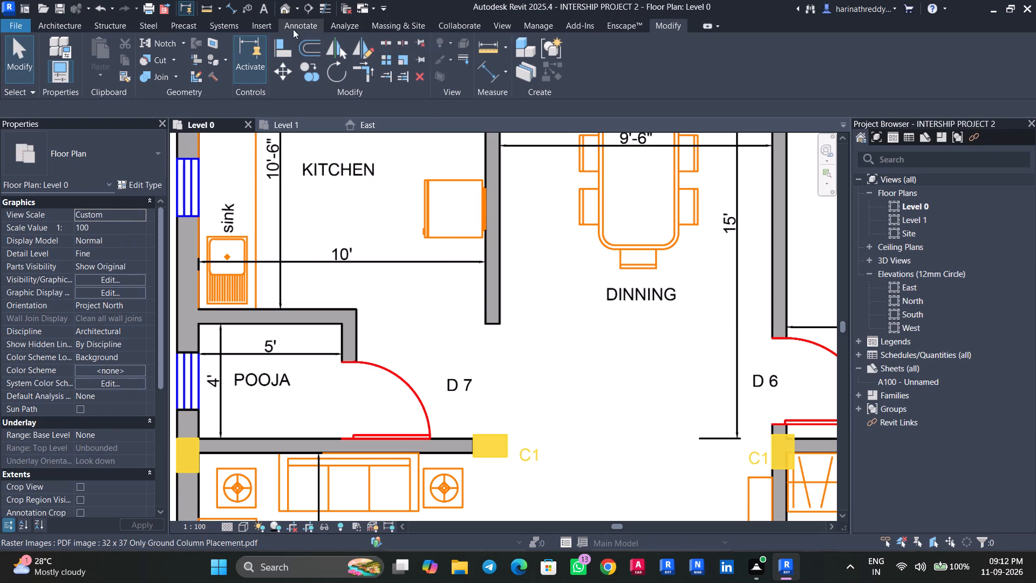
Enable the section box in the default 3D view of the house.
{"action": "left_click", "coordinate": [285, 11]}
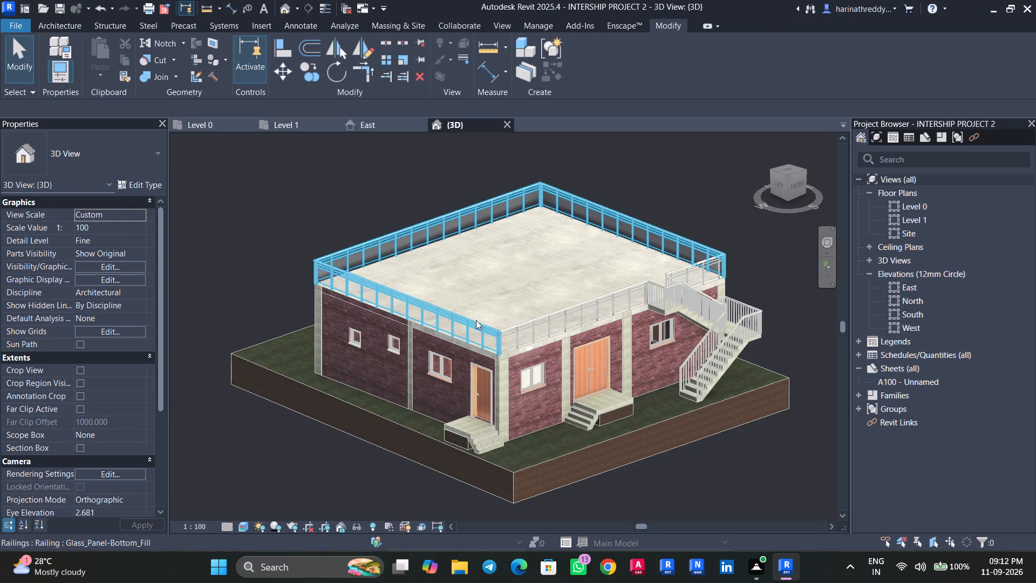
{"action": "scroll", "coordinate": [88, 469], "scroll_direction": "down", "scroll_amount": 2}
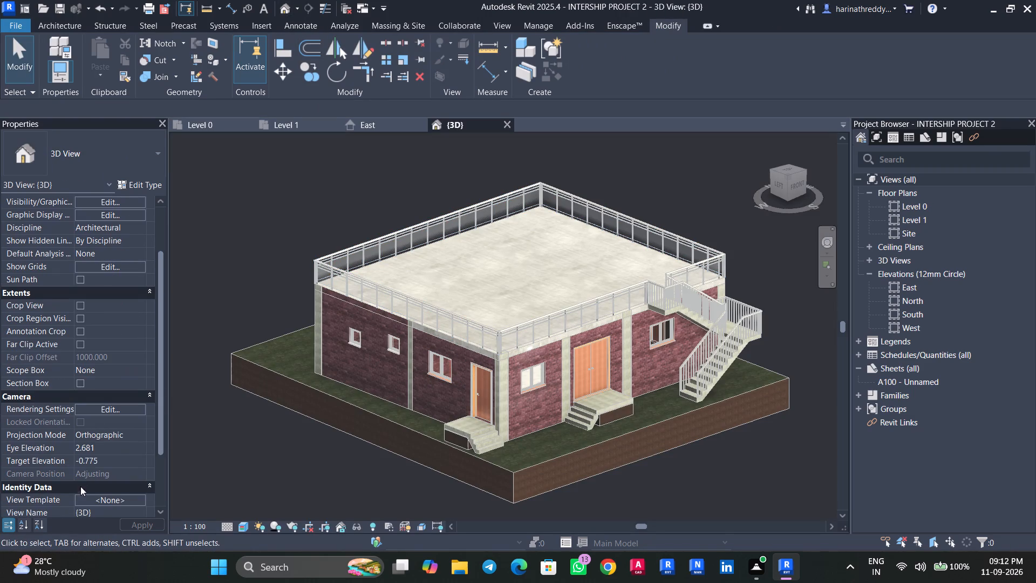
{"action": "double_click", "coordinate": [80, 382]}
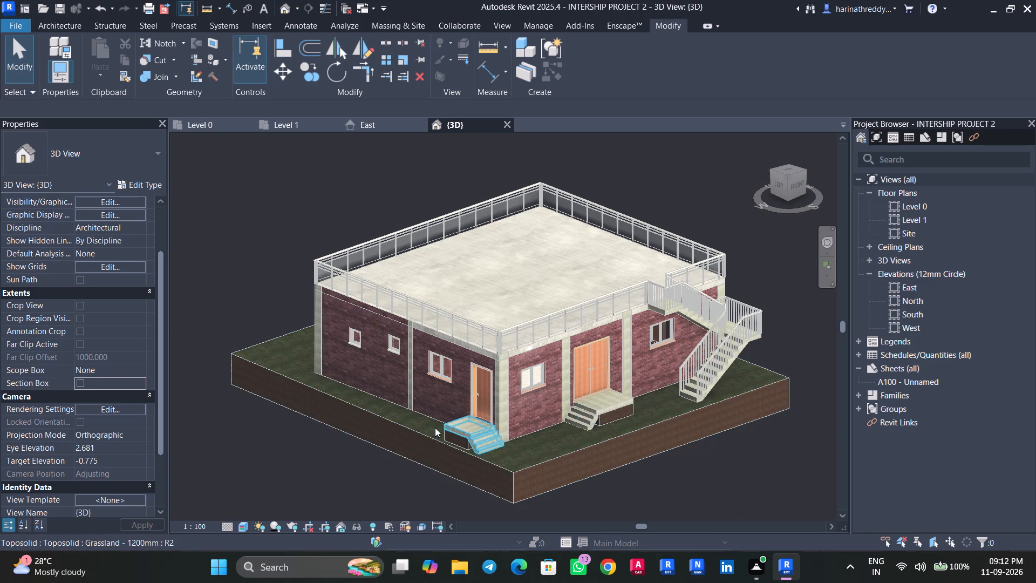
{"action": "middle_click_drag", "start_coordinate": [666, 507], "coordinate": [582, 458]}
{"action": "scroll", "coordinate": [580, 459], "scroll_direction": "down", "scroll_amount": 8}
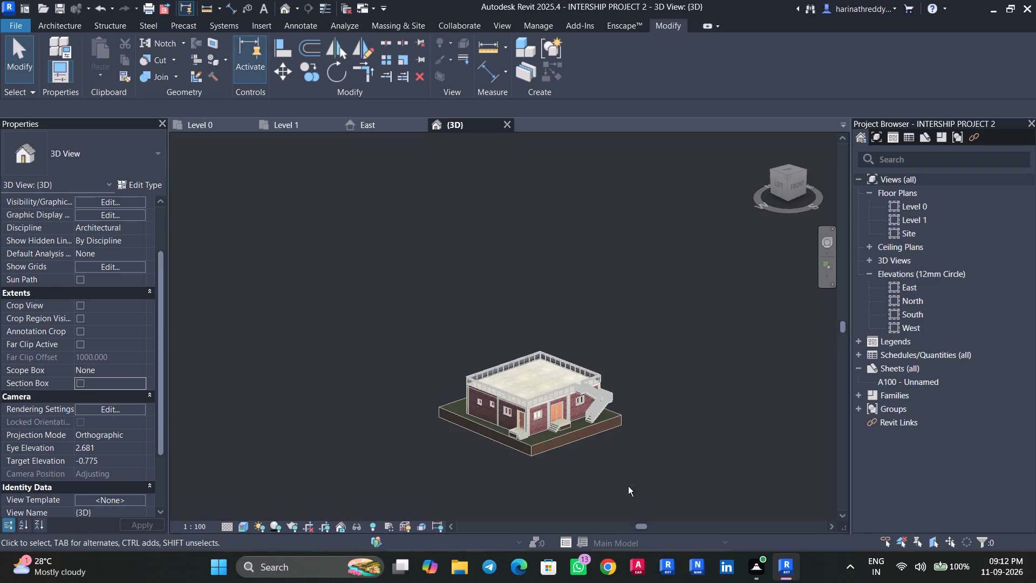
{"action": "middle_click_drag", "start_coordinate": [628, 486], "coordinate": [597, 480], "text": "shift"}
{"action": "left_click", "coordinate": [83, 383]}
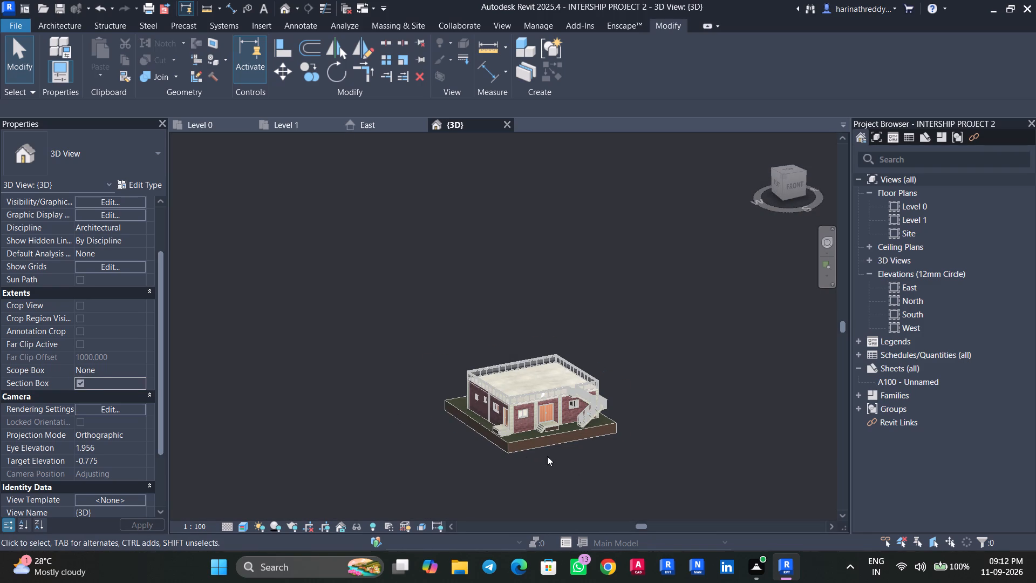
Cut through the side-entrance facade with the section box to inspect the kitchen refrigerator, and extend the box back beyond the house.
{"action": "scroll", "coordinate": [502, 406], "scroll_direction": "up", "scroll_amount": 5}
{"action": "left_click", "coordinate": [508, 404]}
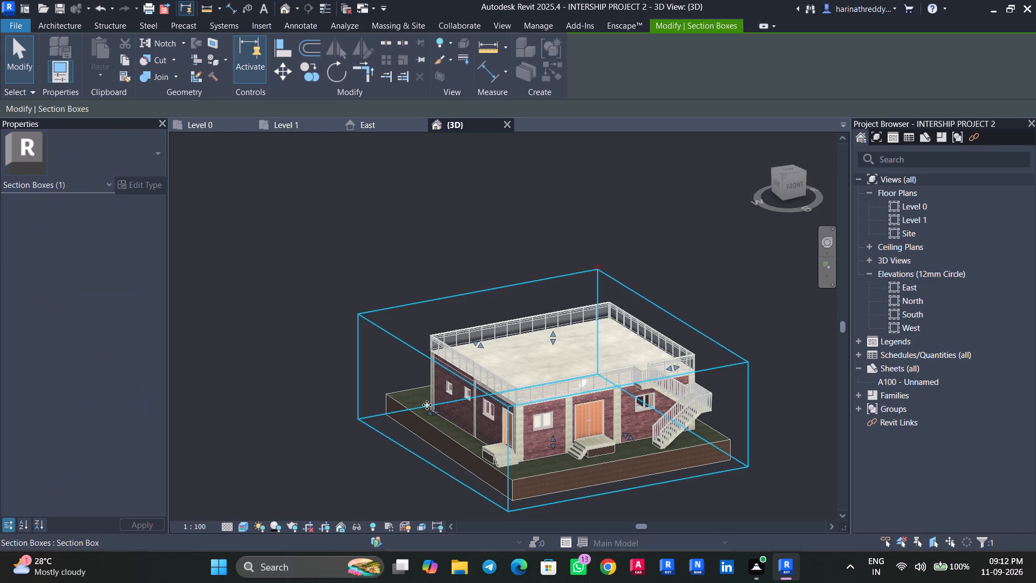
{"action": "left_click_drag", "start_coordinate": [425, 413], "coordinate": [437, 411]}
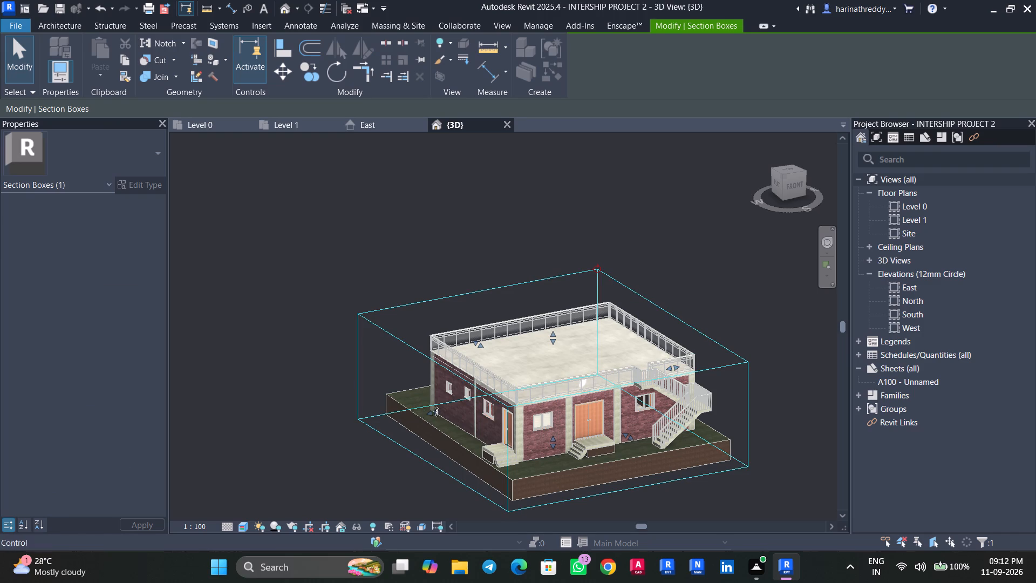
{"action": "left_click_drag", "start_coordinate": [437, 411], "coordinate": [509, 395]}
{"action": "middle_click_drag", "start_coordinate": [472, 460], "coordinate": [533, 469], "text": "shift"}
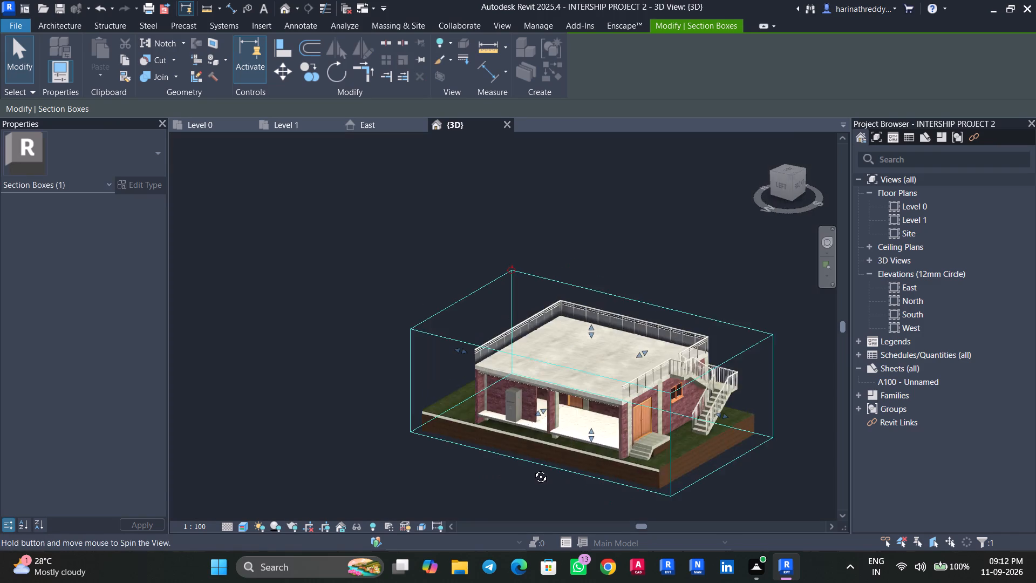
{"action": "middle_click_drag", "start_coordinate": [533, 469], "coordinate": [534, 467], "text": "shift"}
{"action": "scroll", "coordinate": [526, 411], "scroll_direction": "up", "scroll_amount": 8}
{"action": "scroll", "coordinate": [374, 503], "scroll_direction": "down", "scroll_amount": 6}
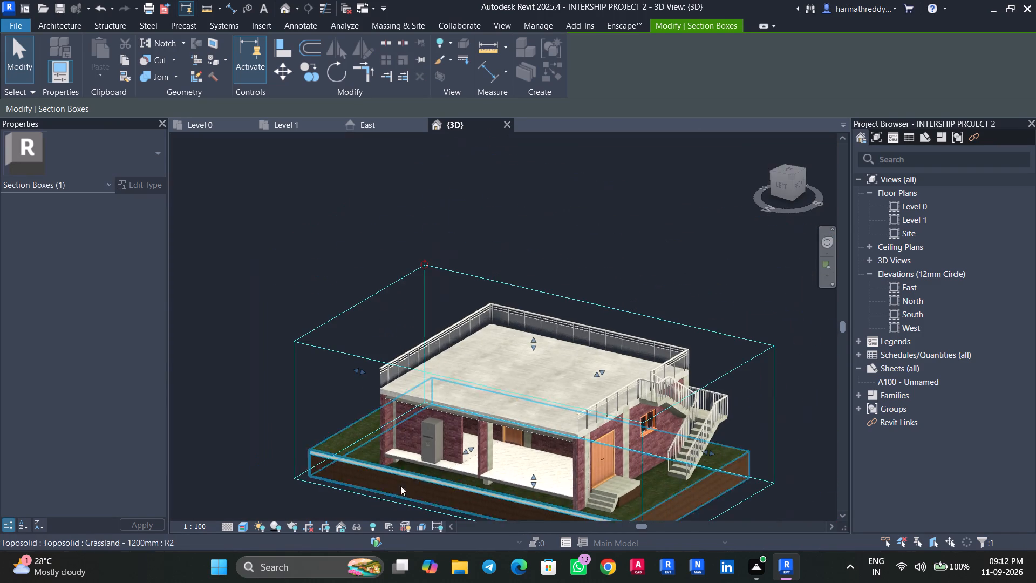
{"action": "left_click_drag", "start_coordinate": [468, 452], "coordinate": [378, 517]}
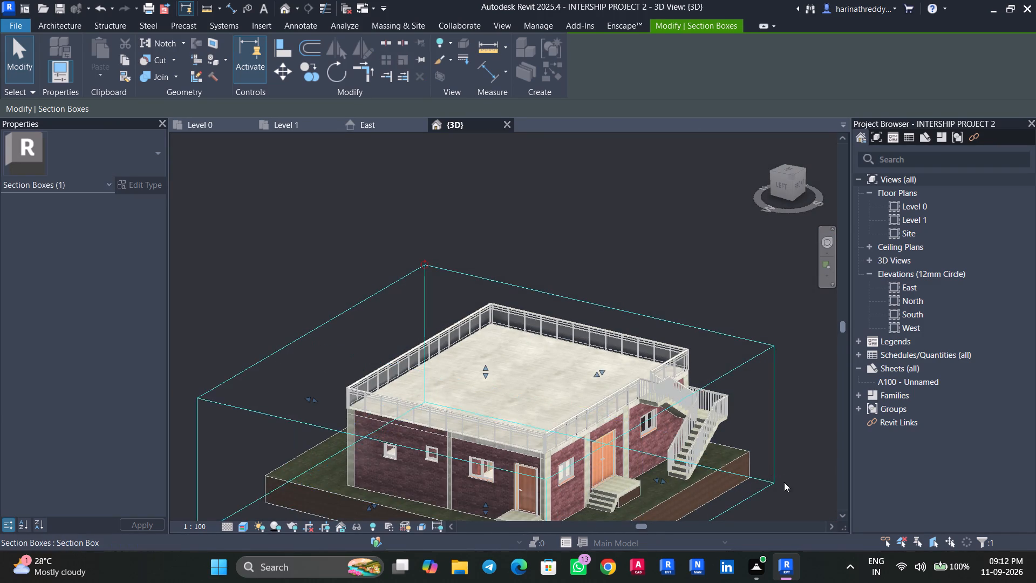
{"action": "middle_click_drag", "start_coordinate": [785, 486], "coordinate": [733, 385]}
{"action": "key", "text": "Escape"}
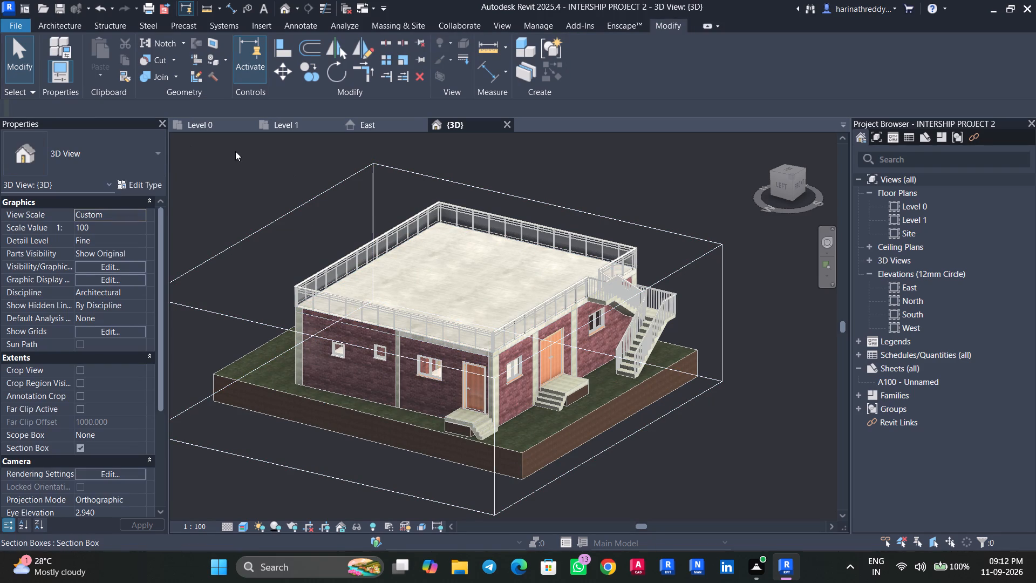
Place the LR1225_CAMA_53 bed in Bedroom 01 of the Level 0 plan, with its head centred against the wall below window W4.
{"action": "left_click", "coordinate": [206, 126]}
{"action": "scroll", "coordinate": [380, 356], "scroll_direction": "down", "scroll_amount": 7}
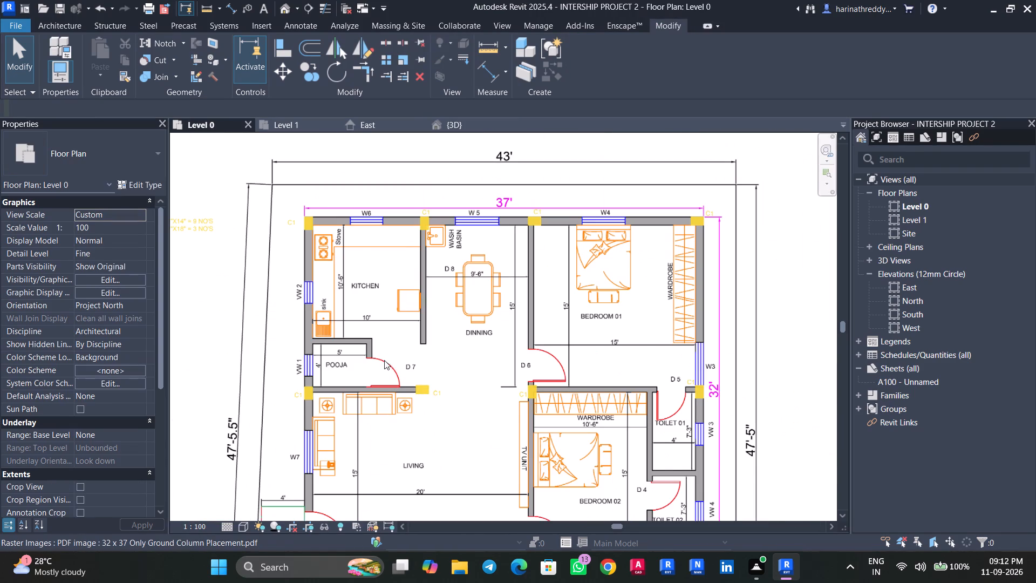
{"action": "scroll", "coordinate": [373, 271], "scroll_direction": "up", "scroll_amount": 4}
{"action": "key", "text": "Escape"}
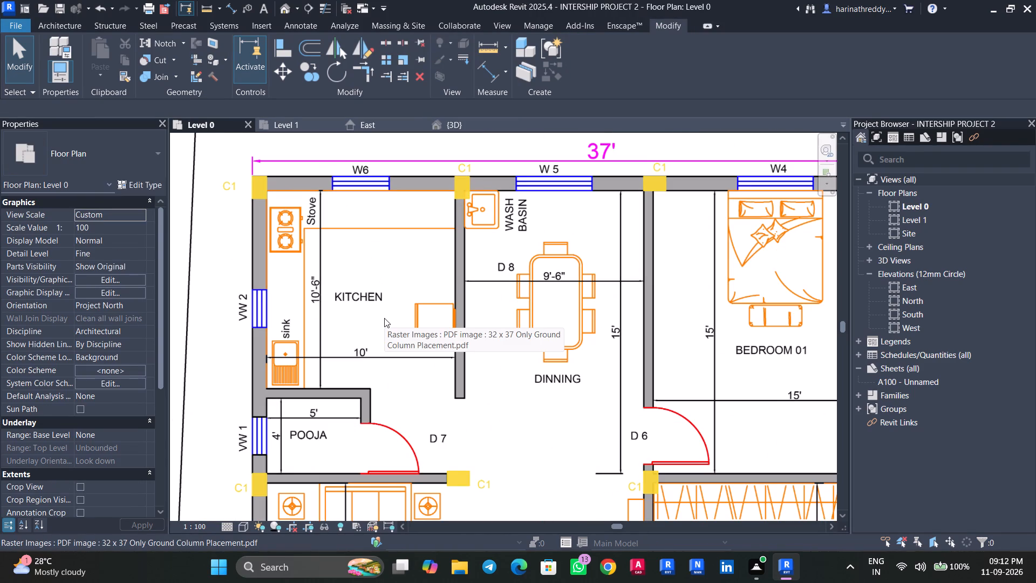
{"action": "key", "text": "c"}
{"action": "key", "text": "m"}
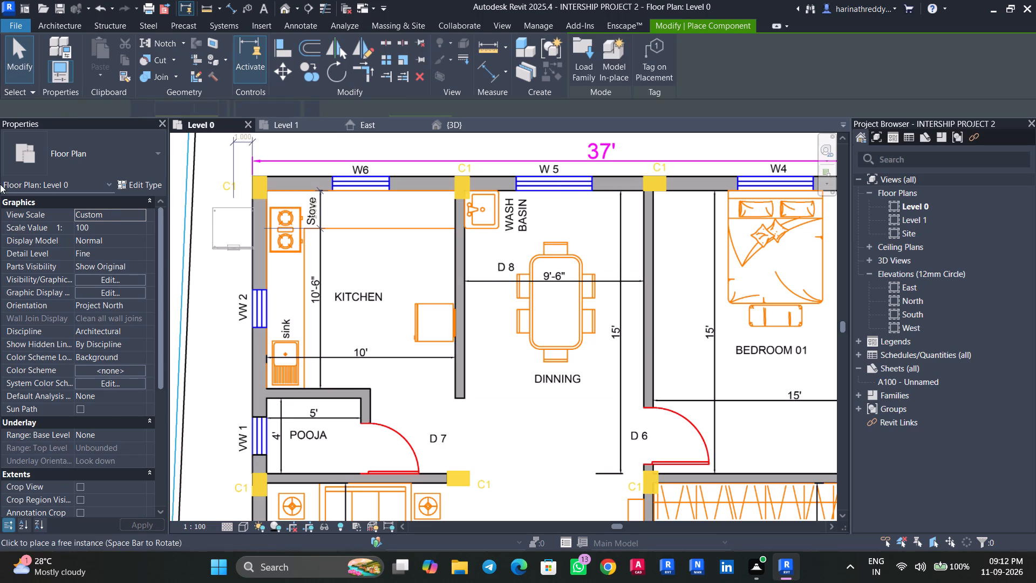
{"action": "left_click", "coordinate": [79, 163]}
{"action": "left_click", "coordinate": [90, 268]}
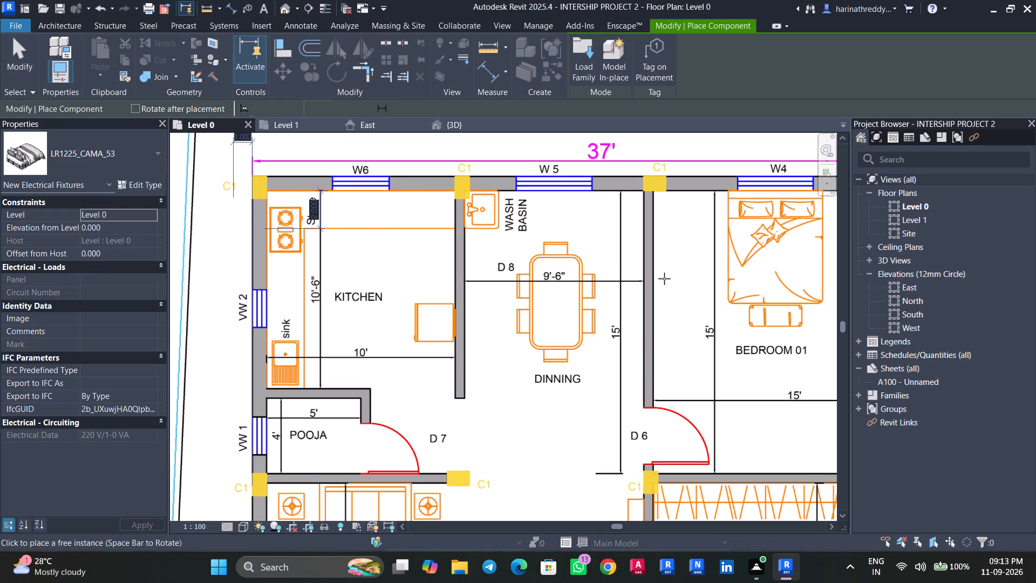
{"action": "middle_click_drag", "start_coordinate": [740, 295], "coordinate": [523, 342]}
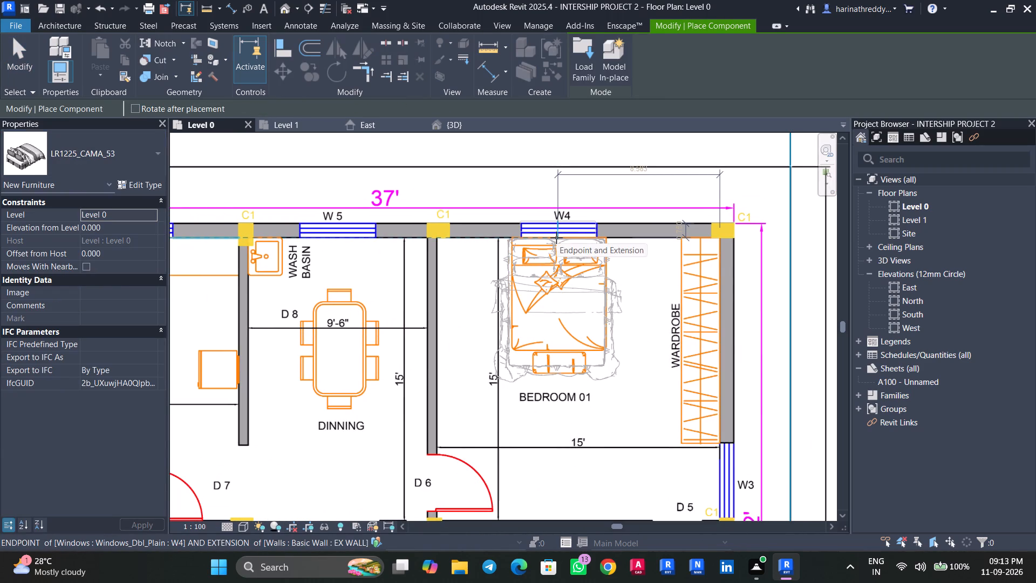
{"action": "left_click", "coordinate": [556, 238]}
Place a second LR1225_CAMA_53 bed in Bedroom 02, rotated with its head against the TV unit wall over the plan's bed symbol.
{"action": "middle_click_drag", "start_coordinate": [605, 416], "coordinate": [628, 0]}
{"action": "key", "text": "space"}
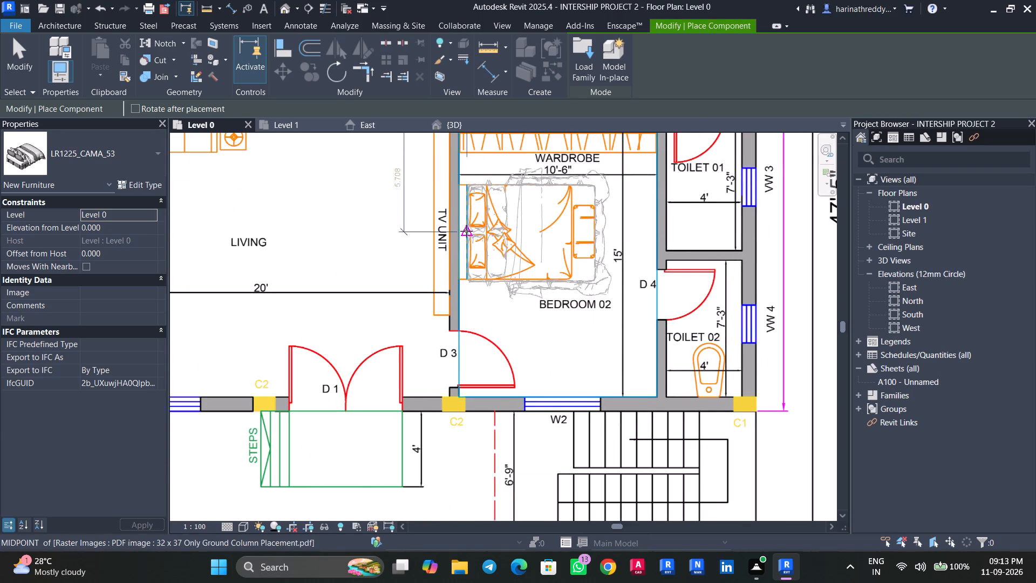
{"action": "middle_click_drag", "start_coordinate": [466, 231], "coordinate": [475, 285]}
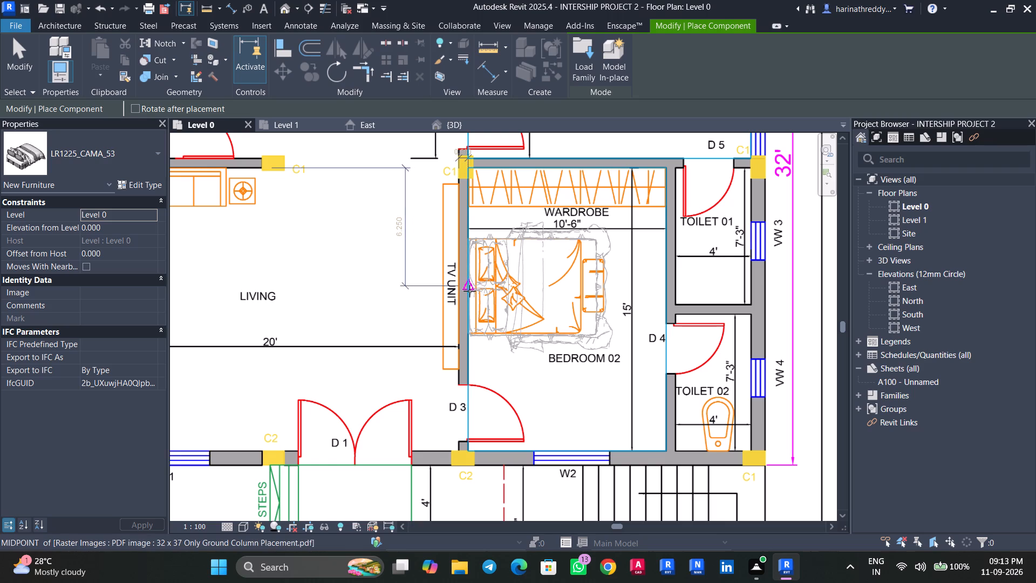
{"action": "left_click", "coordinate": [469, 295]}
{"action": "key", "text": "Escape"}
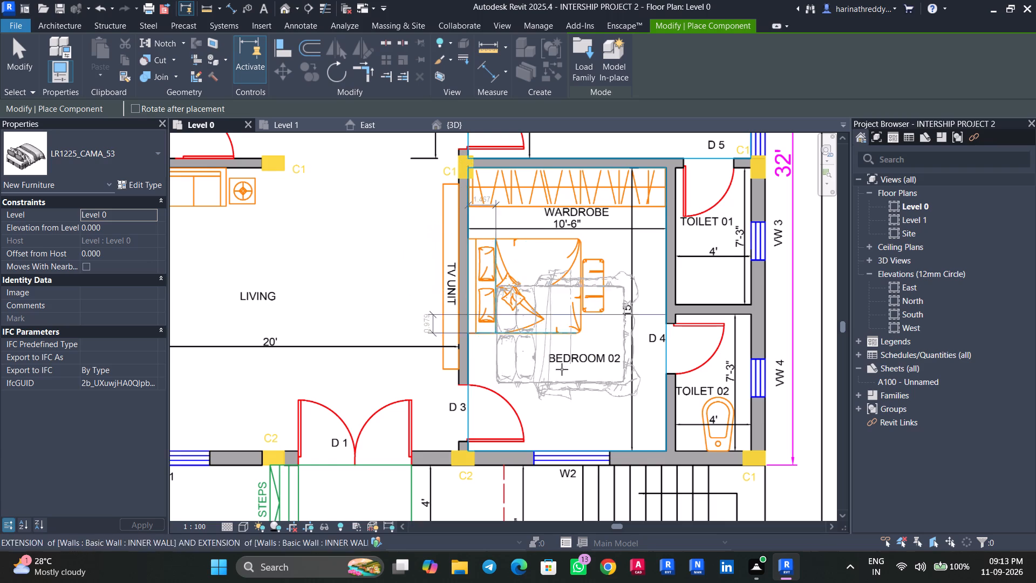
{"action": "key", "text": "Escape"}
Place the LR1490_Roupeiro_Estilo_Retro_Humanizado wardrobe in Bedroom 01, rotated along the exterior wall and starting at the corner C1 column.
{"action": "scroll", "coordinate": [563, 368], "scroll_direction": "down", "scroll_amount": 5}
{"action": "type", "text": "CM"}
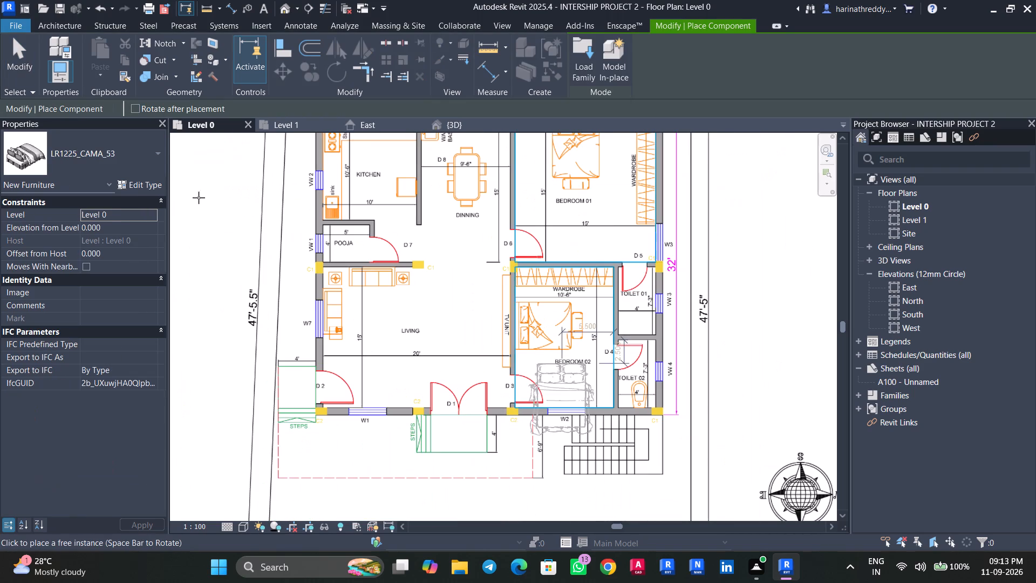
{"action": "left_click", "coordinate": [134, 170]}
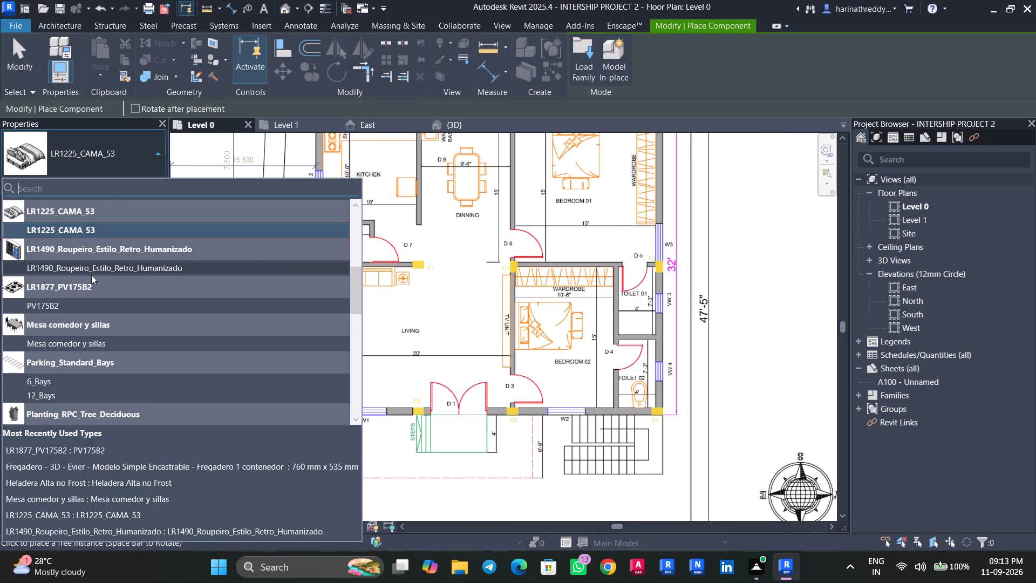
{"action": "left_click", "coordinate": [93, 268]}
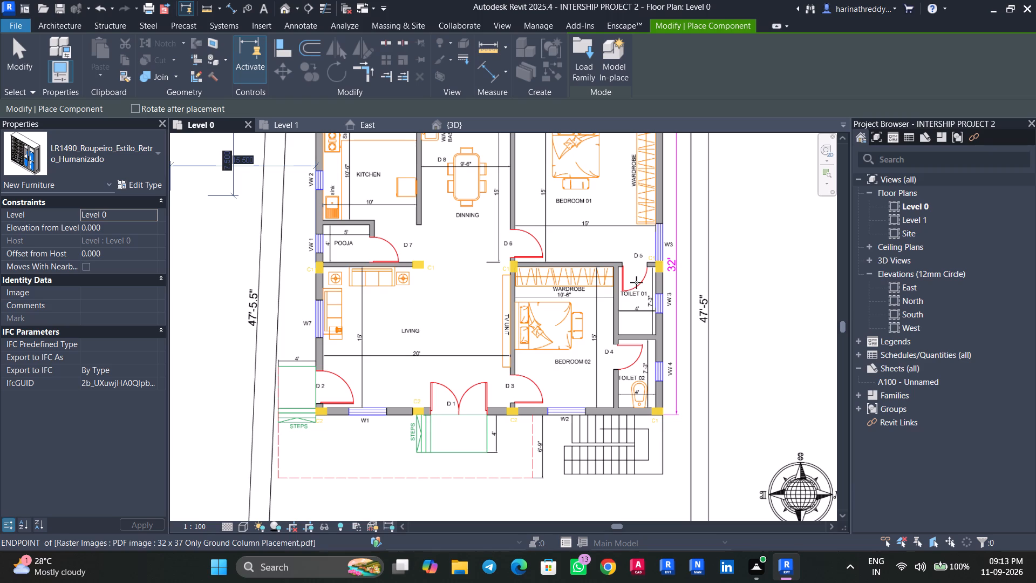
{"action": "scroll", "coordinate": [291, 261], "scroll_direction": "down", "scroll_amount": 9}
{"action": "scroll", "coordinate": [357, 257], "scroll_direction": "up", "scroll_amount": 2}
{"action": "scroll", "coordinate": [357, 257], "scroll_direction": "down", "scroll_amount": 1}
{"action": "scroll", "coordinate": [357, 257], "scroll_direction": "up", "scroll_amount": 3}
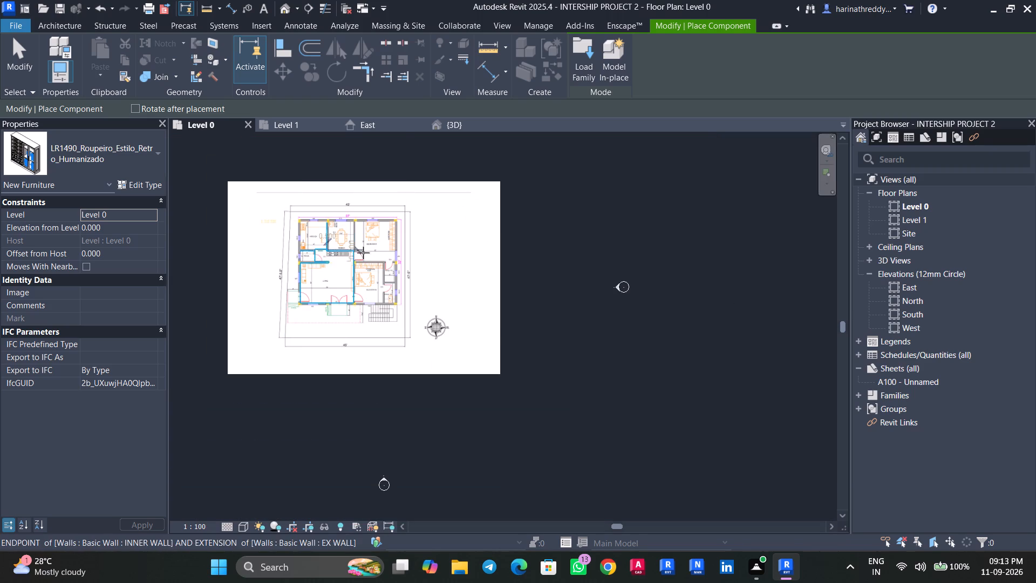
{"action": "scroll", "coordinate": [363, 253], "scroll_direction": "up", "scroll_amount": 12}
{"action": "middle_click_drag", "start_coordinate": [413, 220], "coordinate": [394, 367]}
{"action": "key", "text": "space"}
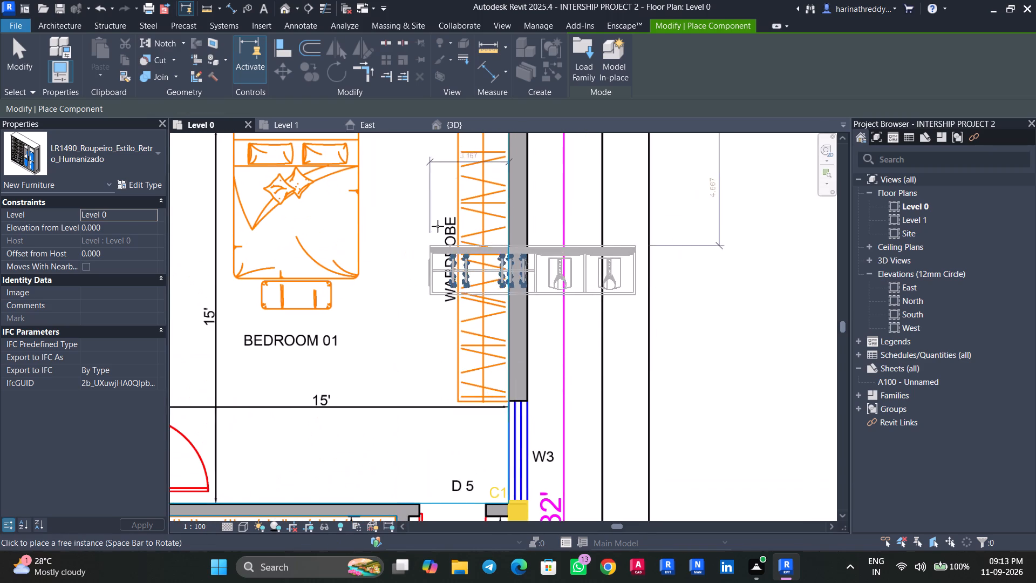
{"action": "key", "text": "space"}
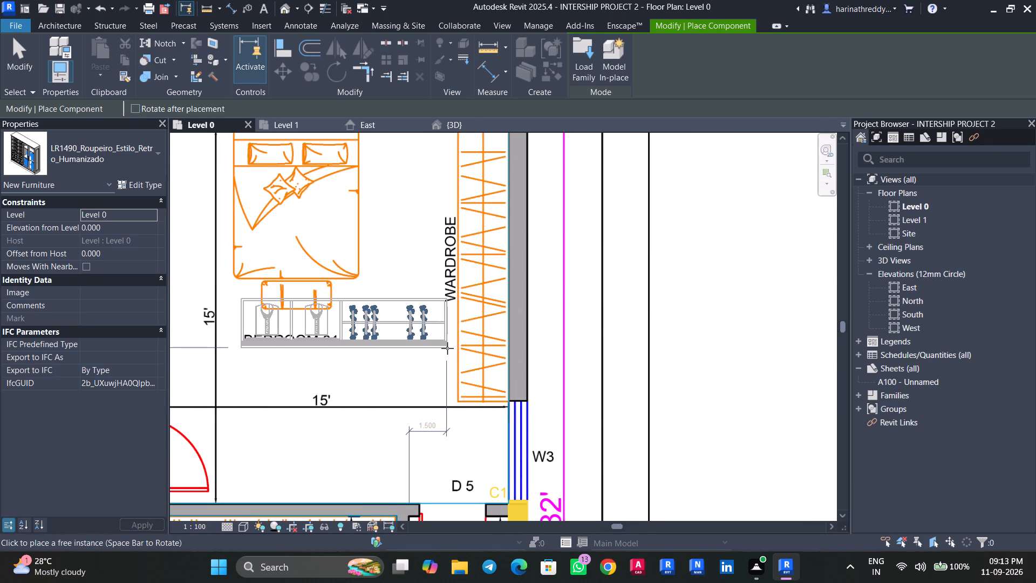
{"action": "key", "text": "space"}
{"action": "middle_click_drag", "start_coordinate": [497, 243], "coordinate": [487, 383]}
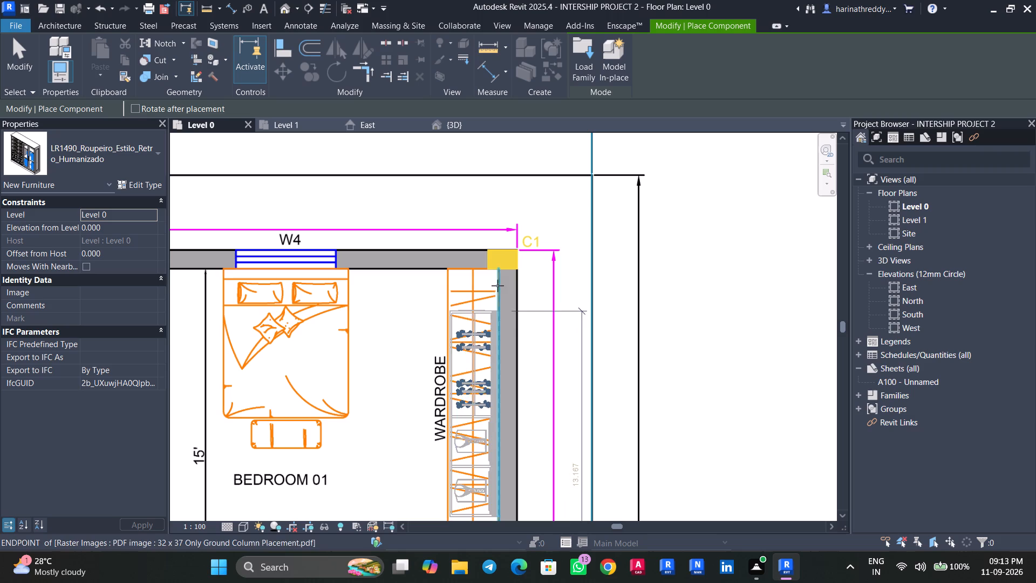
{"action": "left_click", "coordinate": [497, 270]}
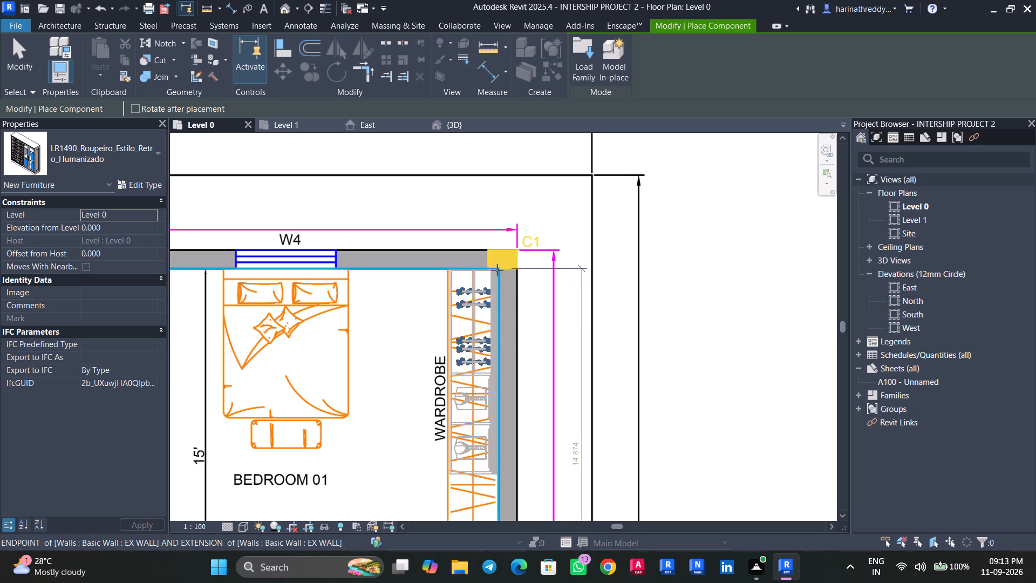
{"action": "key", "text": "Escape"}
{"action": "key", "text": "Escape"}
{"action": "key", "text": "Escape"}
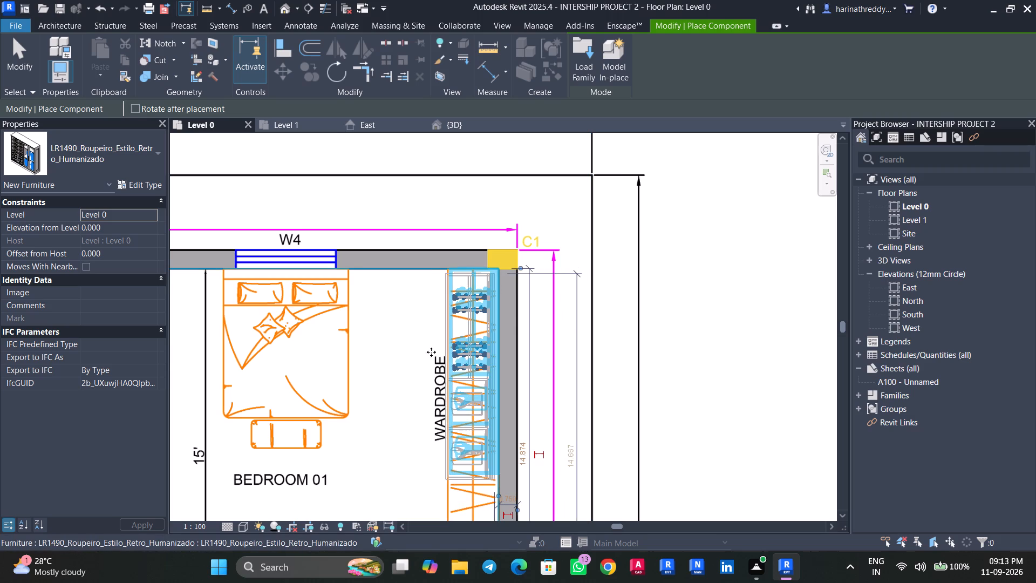
{"action": "key", "text": "Escape"}
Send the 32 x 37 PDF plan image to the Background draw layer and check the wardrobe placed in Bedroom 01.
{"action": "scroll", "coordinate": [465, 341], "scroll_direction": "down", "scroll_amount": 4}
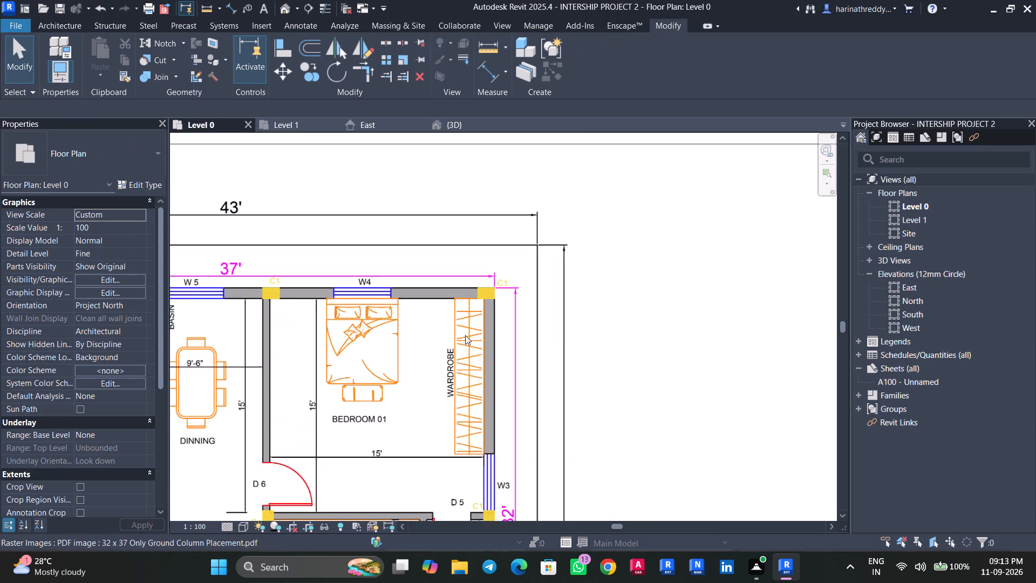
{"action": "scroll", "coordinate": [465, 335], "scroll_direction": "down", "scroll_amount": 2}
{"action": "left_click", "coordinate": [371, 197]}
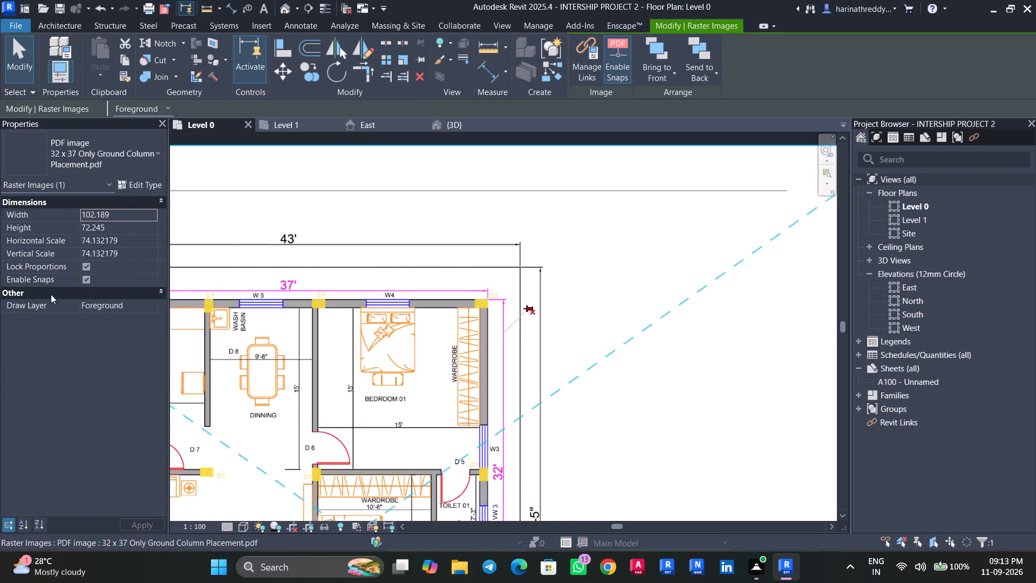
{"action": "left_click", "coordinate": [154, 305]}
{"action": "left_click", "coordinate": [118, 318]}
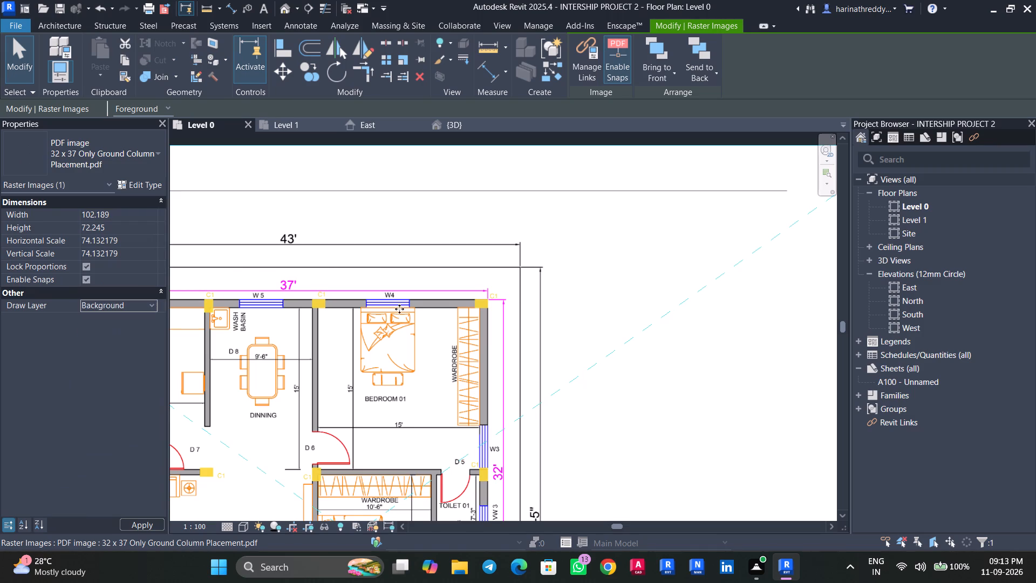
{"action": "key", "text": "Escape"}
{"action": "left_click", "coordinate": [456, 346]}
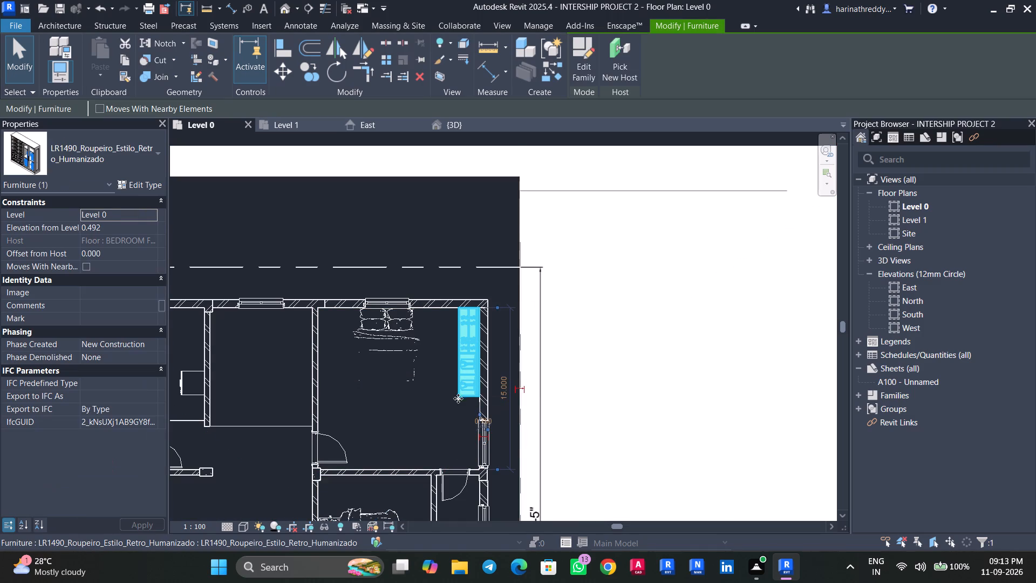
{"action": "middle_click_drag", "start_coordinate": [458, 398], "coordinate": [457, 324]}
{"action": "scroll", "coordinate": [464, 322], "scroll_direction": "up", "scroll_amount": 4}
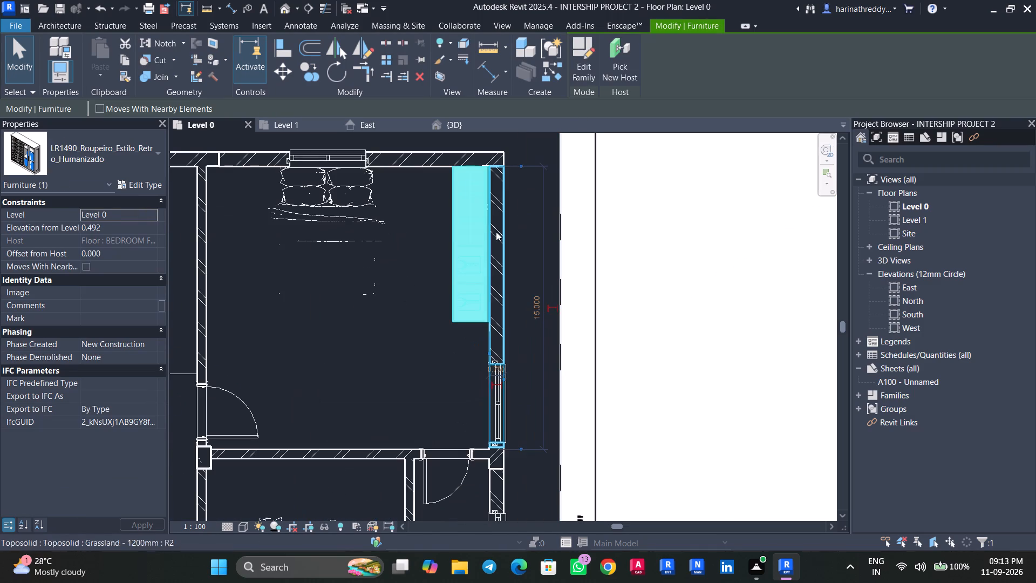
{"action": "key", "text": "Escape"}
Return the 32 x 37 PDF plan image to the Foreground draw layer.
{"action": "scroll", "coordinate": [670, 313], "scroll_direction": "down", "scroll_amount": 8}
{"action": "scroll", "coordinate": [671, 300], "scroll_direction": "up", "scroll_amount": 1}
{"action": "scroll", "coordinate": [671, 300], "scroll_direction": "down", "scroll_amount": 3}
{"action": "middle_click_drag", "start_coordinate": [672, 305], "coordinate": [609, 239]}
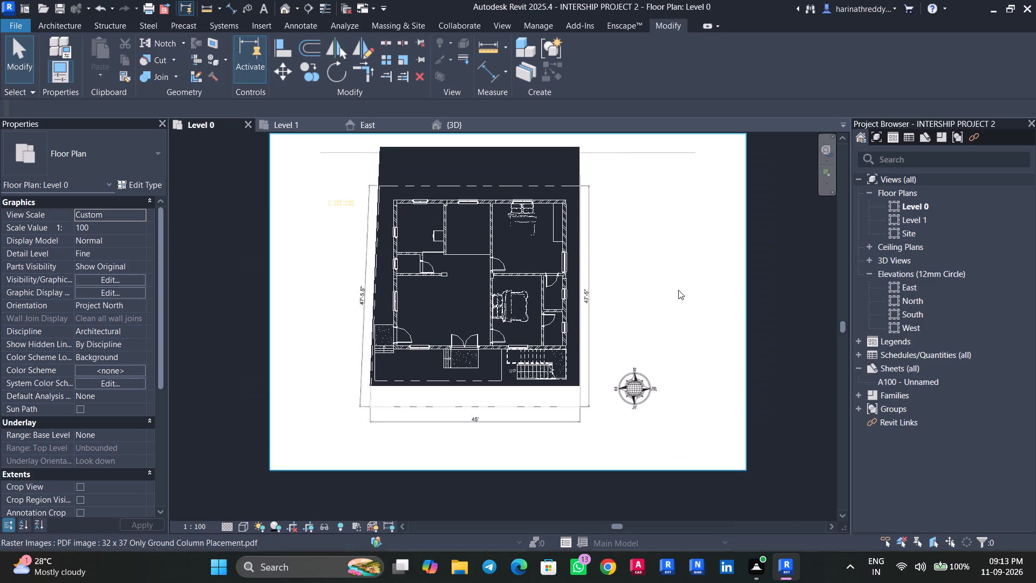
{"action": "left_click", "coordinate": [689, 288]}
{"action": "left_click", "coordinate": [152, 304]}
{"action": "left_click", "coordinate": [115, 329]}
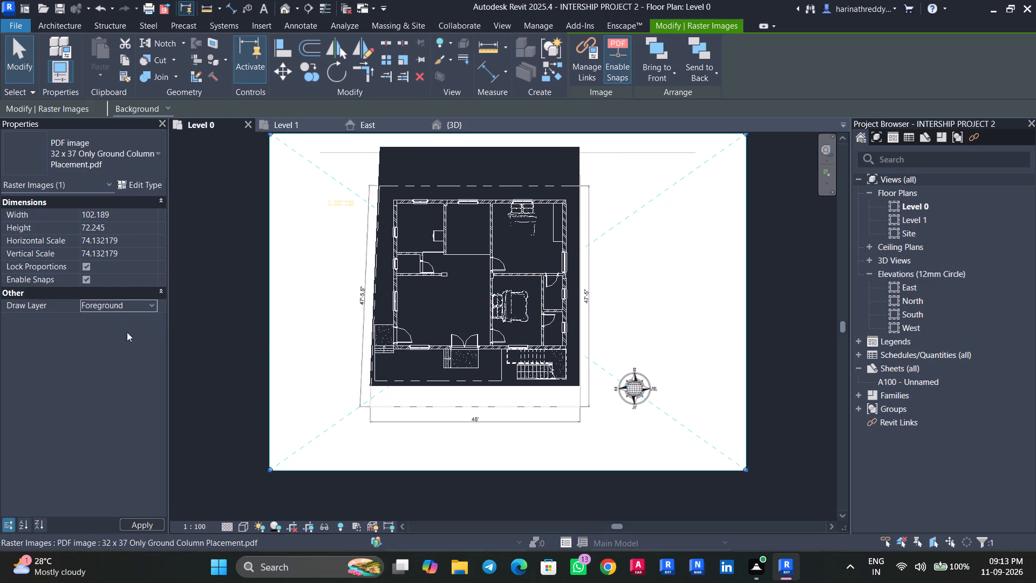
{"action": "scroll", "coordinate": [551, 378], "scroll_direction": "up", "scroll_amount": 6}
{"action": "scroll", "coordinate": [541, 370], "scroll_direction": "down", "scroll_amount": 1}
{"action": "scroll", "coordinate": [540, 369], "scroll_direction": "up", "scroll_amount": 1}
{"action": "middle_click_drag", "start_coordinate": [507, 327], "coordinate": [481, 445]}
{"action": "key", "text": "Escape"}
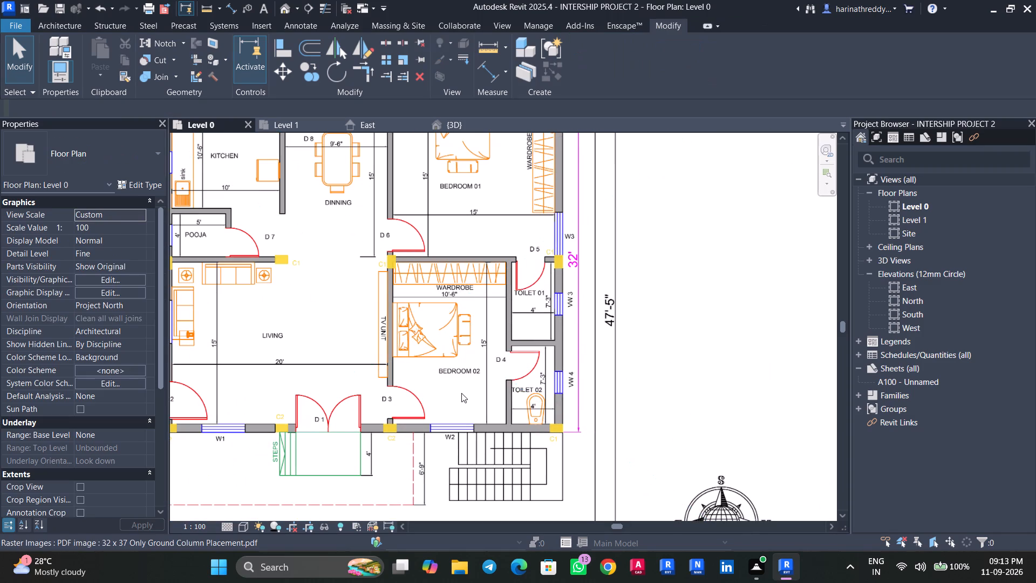
Place a second LR1490_Roupeiro_Estilo_Retro_Humanizado wardrobe in Bedroom 02, starting at the C1 column corner over the plan's wardrobe symbol.
{"action": "type", "text": "CM"}
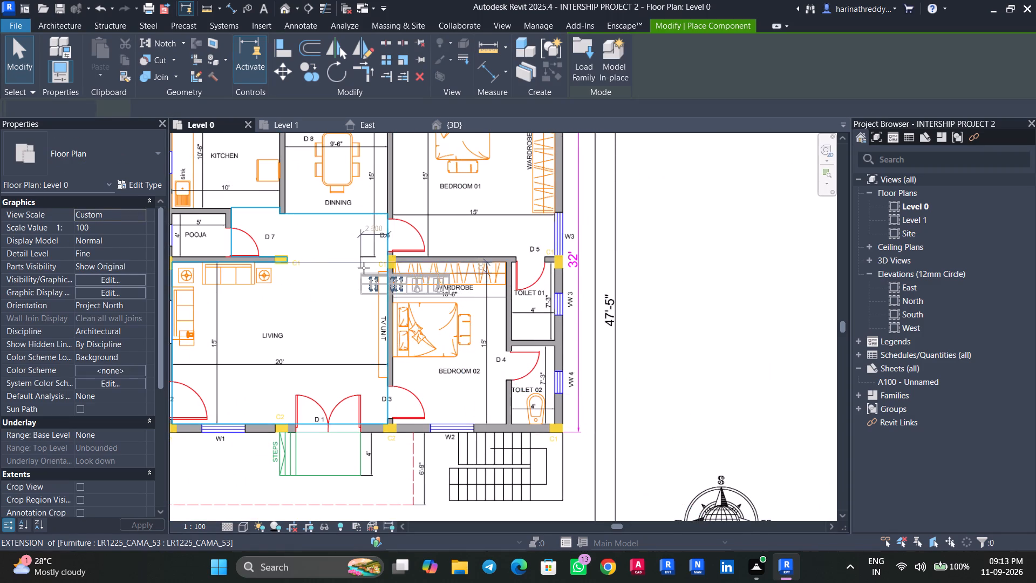
{"action": "scroll", "coordinate": [424, 290], "scroll_direction": "up", "scroll_amount": 8}
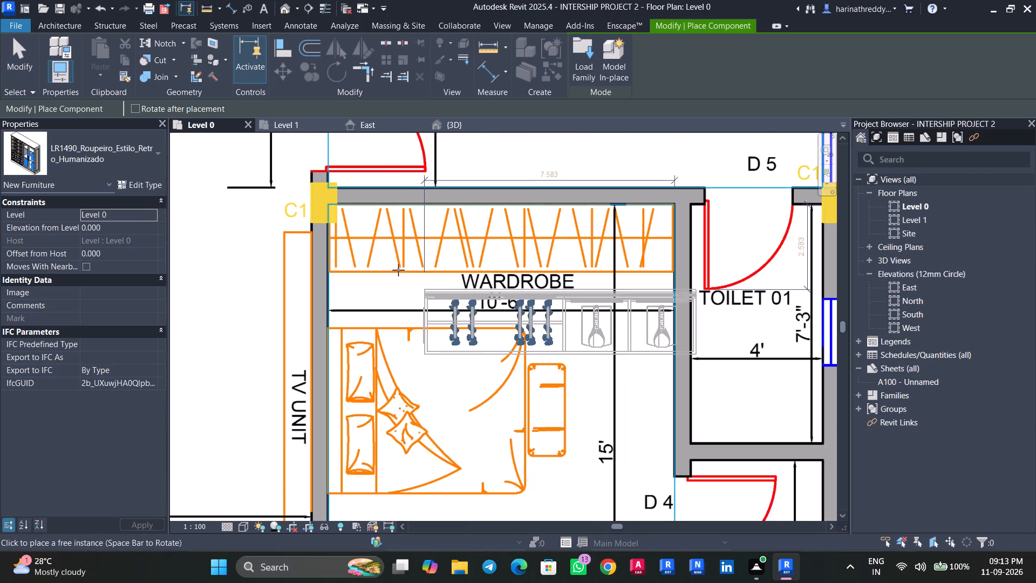
{"action": "left_click", "coordinate": [328, 205]}
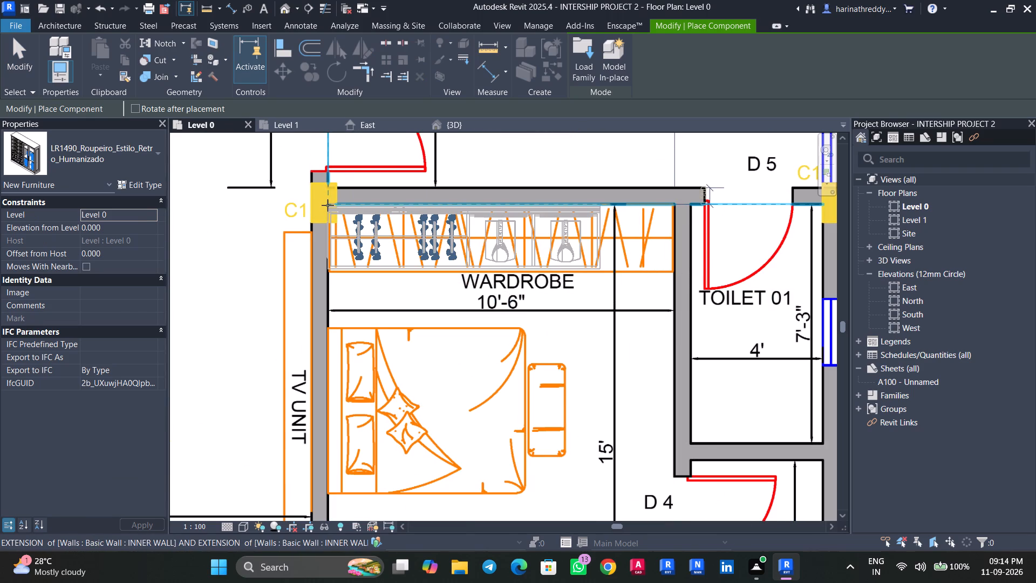
{"action": "key", "text": "Escape"}
{"action": "key", "text": "Escape"}
{"action": "key", "text": "Escape"}
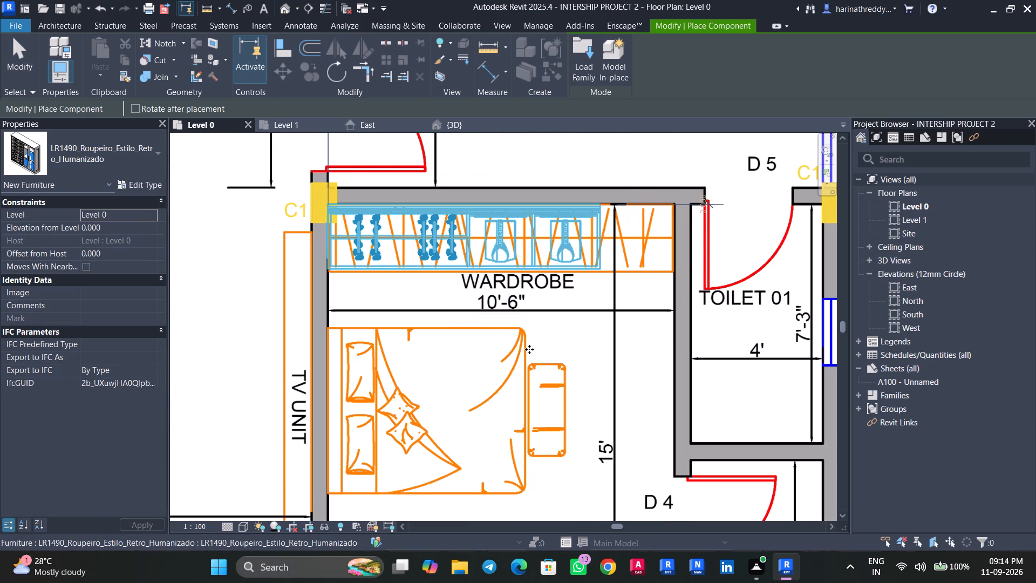
{"action": "key", "text": "Escape"}
{"action": "key", "text": "Escape"}
Lower the top of the 3D view's section box below the roof slab to expose the furnished rooms from above.
{"action": "scroll", "coordinate": [611, 337], "scroll_direction": "down", "scroll_amount": 4}
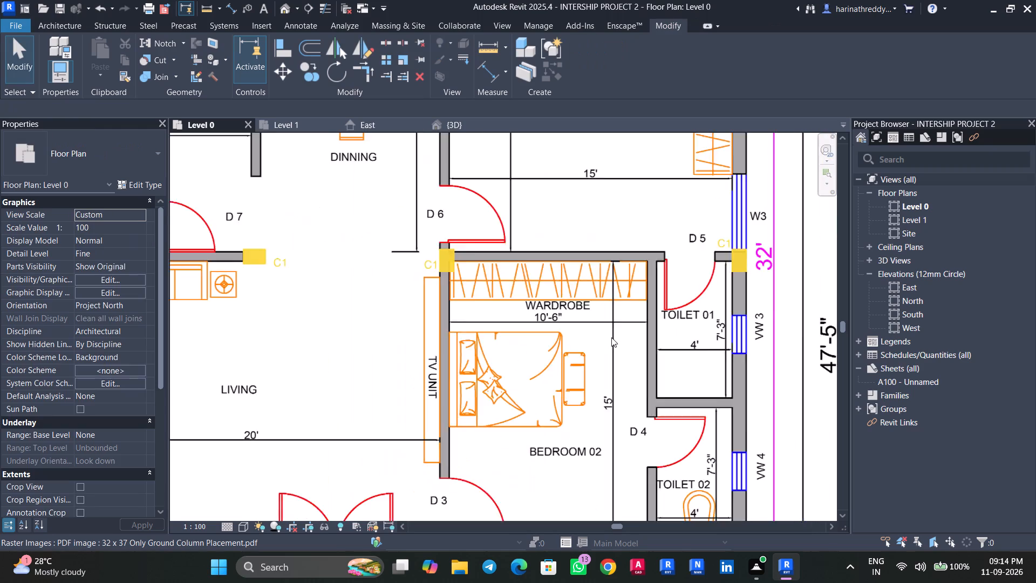
{"action": "scroll", "coordinate": [611, 337], "scroll_direction": "down", "scroll_amount": 6}
{"action": "middle_click_drag", "start_coordinate": [611, 337], "coordinate": [579, 375]}
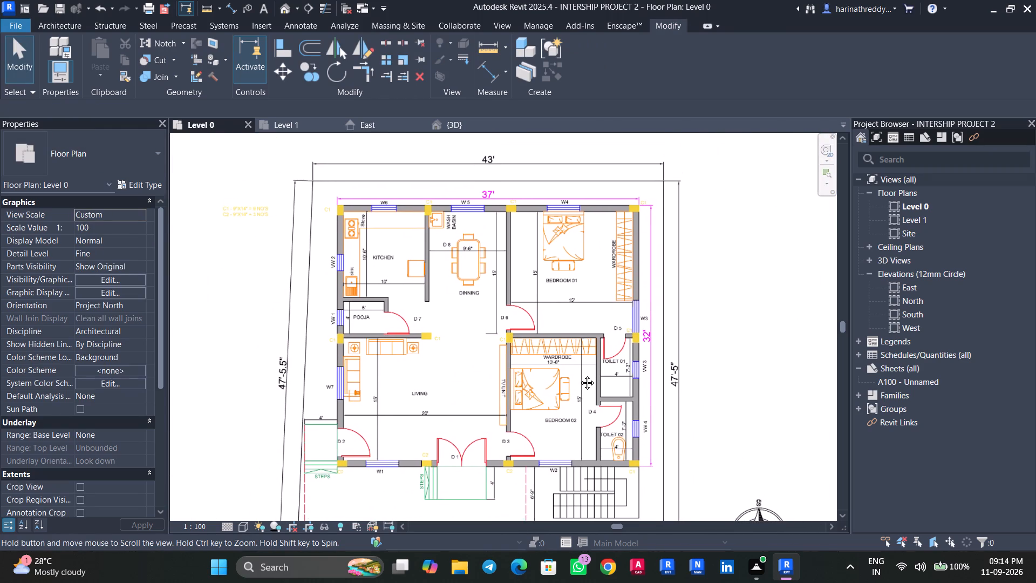
{"action": "middle_click_drag", "start_coordinate": [579, 375], "coordinate": [578, 377]}
{"action": "scroll", "coordinate": [439, 248], "scroll_direction": "up", "scroll_amount": 5}
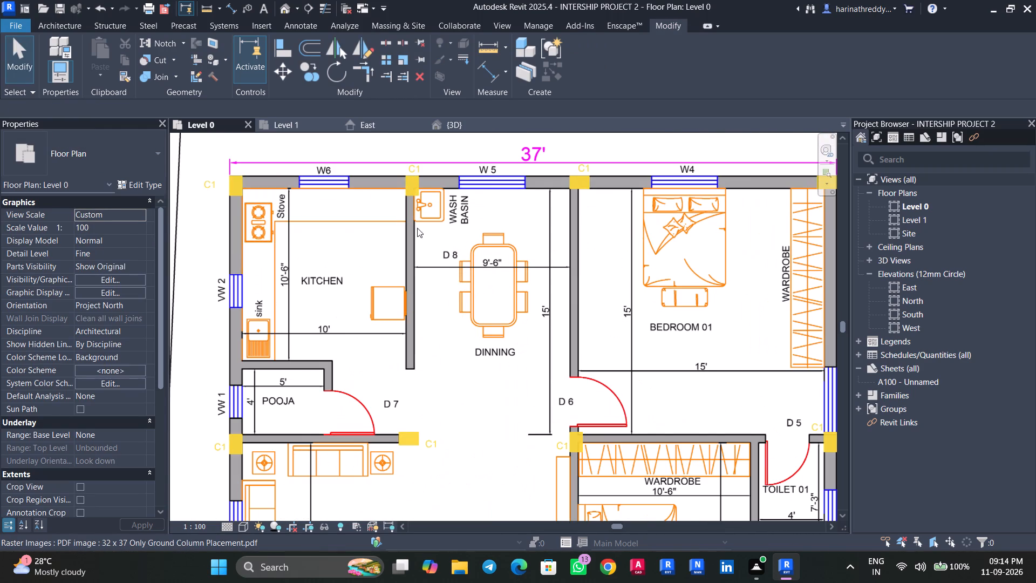
{"action": "left_click", "coordinate": [447, 124]}
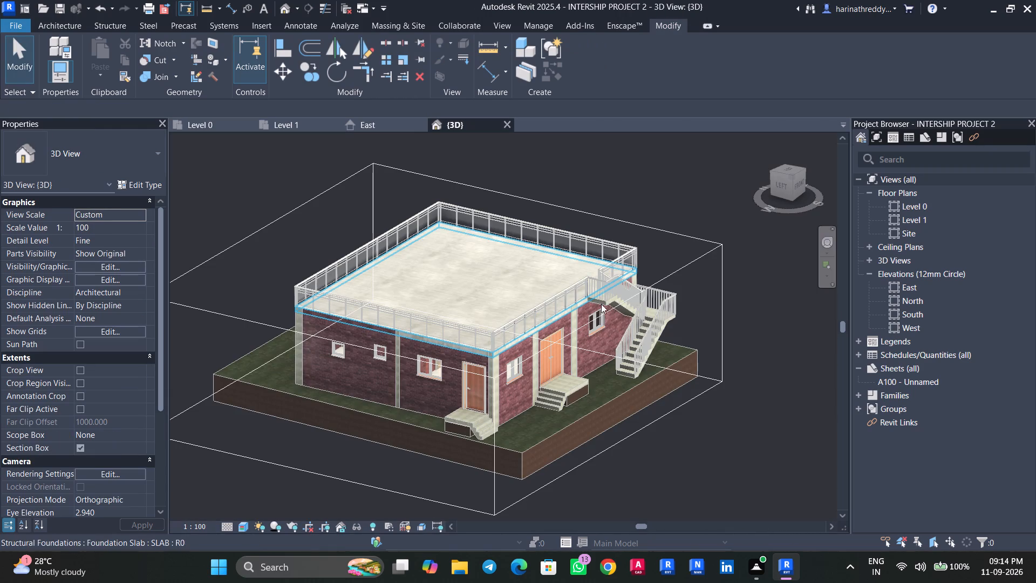
{"action": "left_click", "coordinate": [619, 302]}
{"action": "left_click_drag", "start_coordinate": [435, 260], "coordinate": [435, 311]}
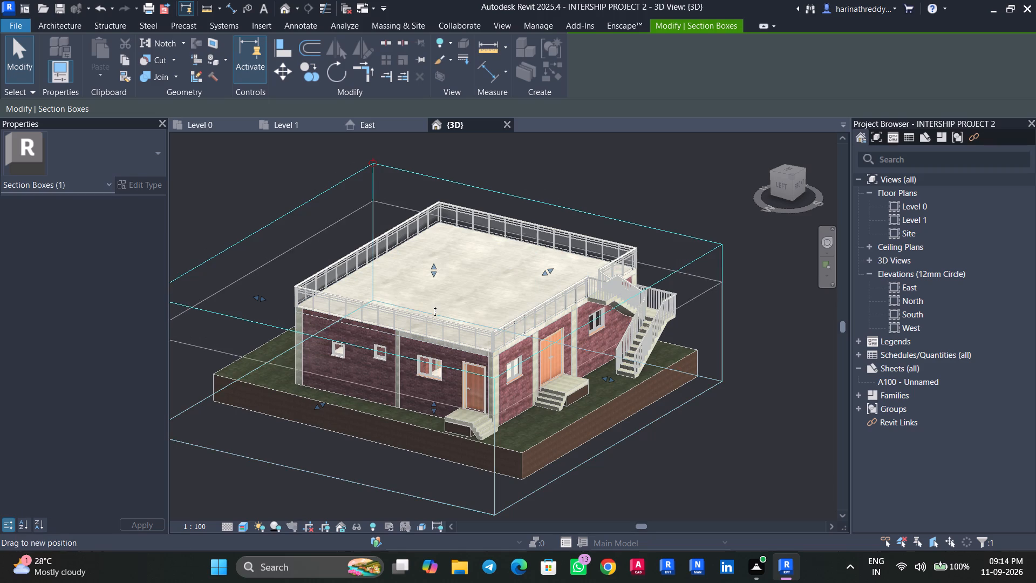
{"action": "left_click_drag", "start_coordinate": [435, 311], "coordinate": [435, 315]}
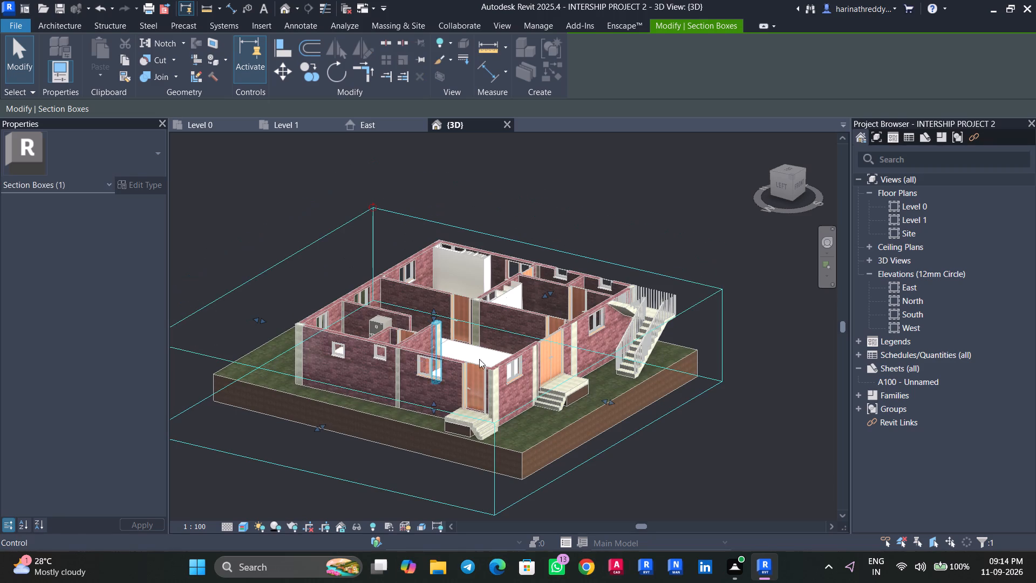
{"action": "middle_click_drag", "start_coordinate": [518, 364], "coordinate": [643, 503], "text": "shift"}
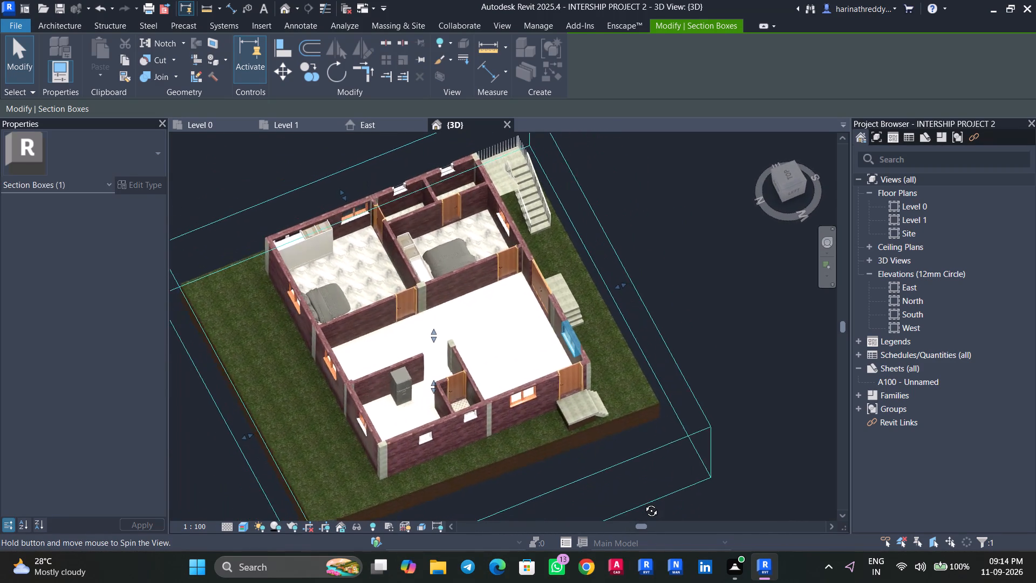
{"action": "middle_click_drag", "start_coordinate": [643, 503], "coordinate": [580, 505], "text": "shift"}
{"action": "scroll", "coordinate": [367, 220], "scroll_direction": "up", "scroll_amount": 8}
{"action": "middle_click_drag", "start_coordinate": [462, 311], "coordinate": [370, 262], "text": "shift"}
{"action": "scroll", "coordinate": [691, 348], "scroll_direction": "up", "scroll_amount": 2}
{"action": "scroll", "coordinate": [694, 348], "scroll_direction": "down", "scroll_amount": 1}
{"action": "scroll", "coordinate": [694, 347], "scroll_direction": "up", "scroll_amount": 1}
{"action": "key", "text": "Escape"}
Set the Elevation from Level of the LR1225_CAMA_53 bed in Bedroom 01 to 0.
{"action": "middle_click_drag", "start_coordinate": [739, 360], "coordinate": [670, 371], "text": "shift"}
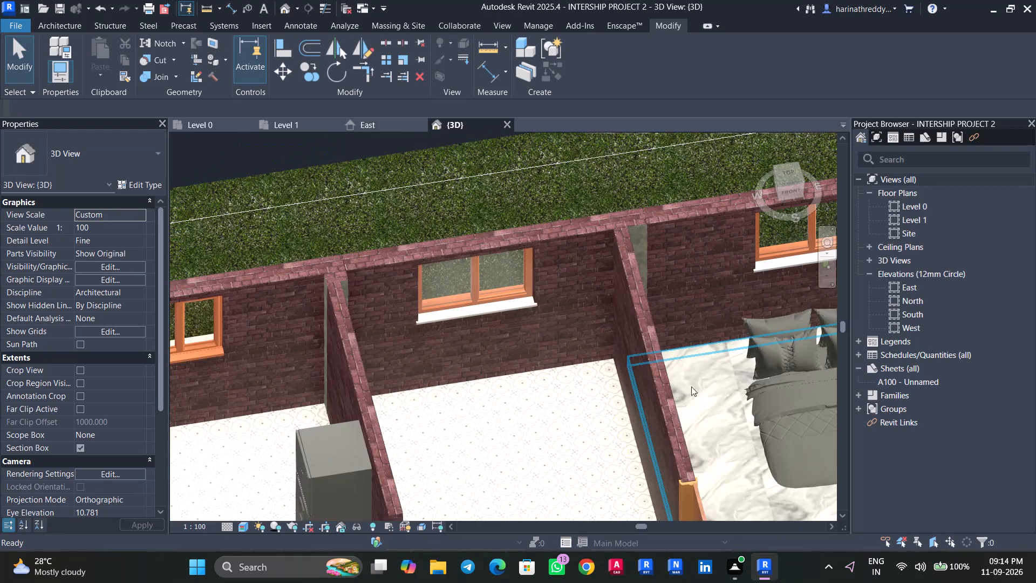
{"action": "middle_click_drag", "start_coordinate": [718, 391], "coordinate": [500, 370]}
{"action": "scroll", "coordinate": [705, 389], "scroll_direction": "up", "scroll_amount": 4}
{"action": "middle_click_drag", "start_coordinate": [754, 422], "coordinate": [724, 410], "text": "shift"}
{"action": "middle_click_drag", "start_coordinate": [781, 440], "coordinate": [740, 235]}
{"action": "scroll", "coordinate": [764, 327], "scroll_direction": "up", "scroll_amount": 1}
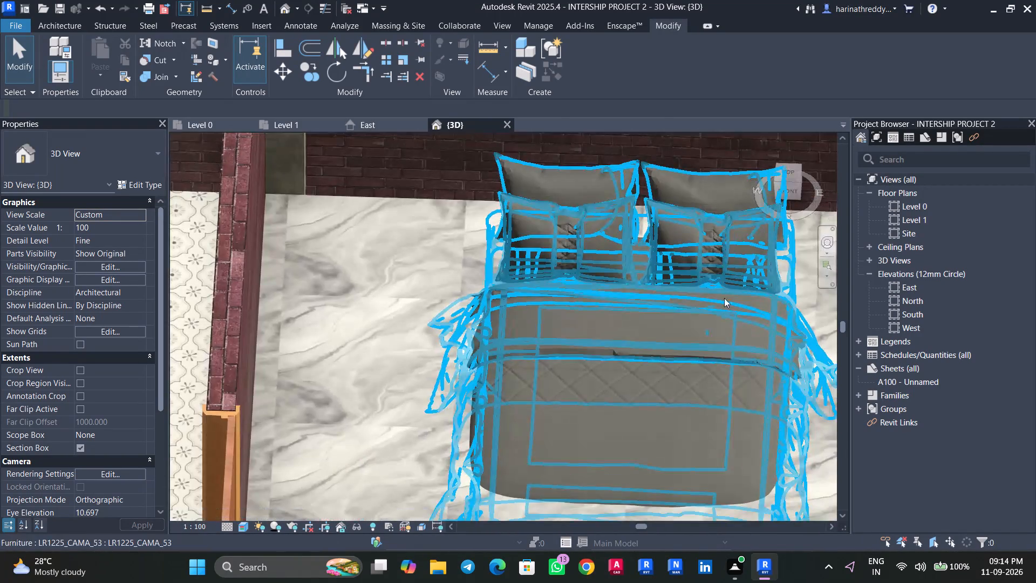
{"action": "left_click", "coordinate": [723, 378]}
{"action": "scroll", "coordinate": [706, 371], "scroll_direction": "down", "scroll_amount": 6}
{"action": "scroll", "coordinate": [706, 366], "scroll_direction": "up", "scroll_amount": 1}
{"action": "scroll", "coordinate": [706, 364], "scroll_direction": "down", "scroll_amount": 7}
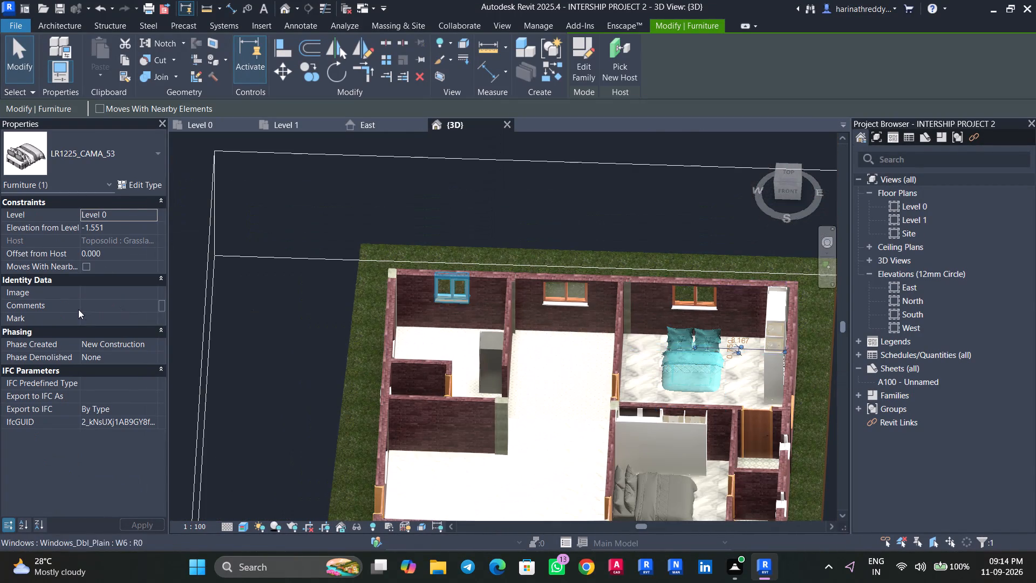
{"action": "left_click", "coordinate": [125, 228]}
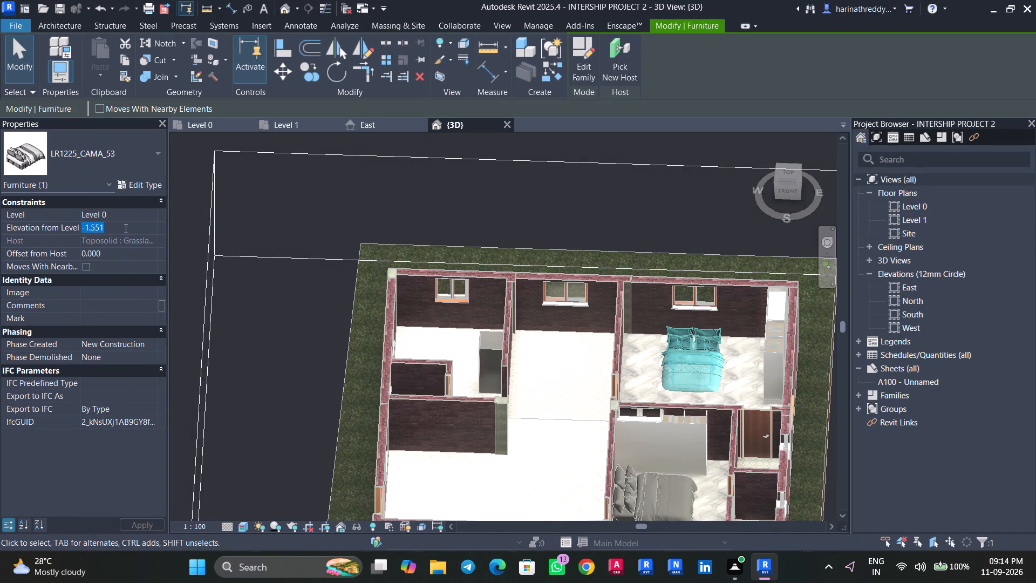
{"action": "key", "text": "0"}
{"action": "key", "text": "Escape"}
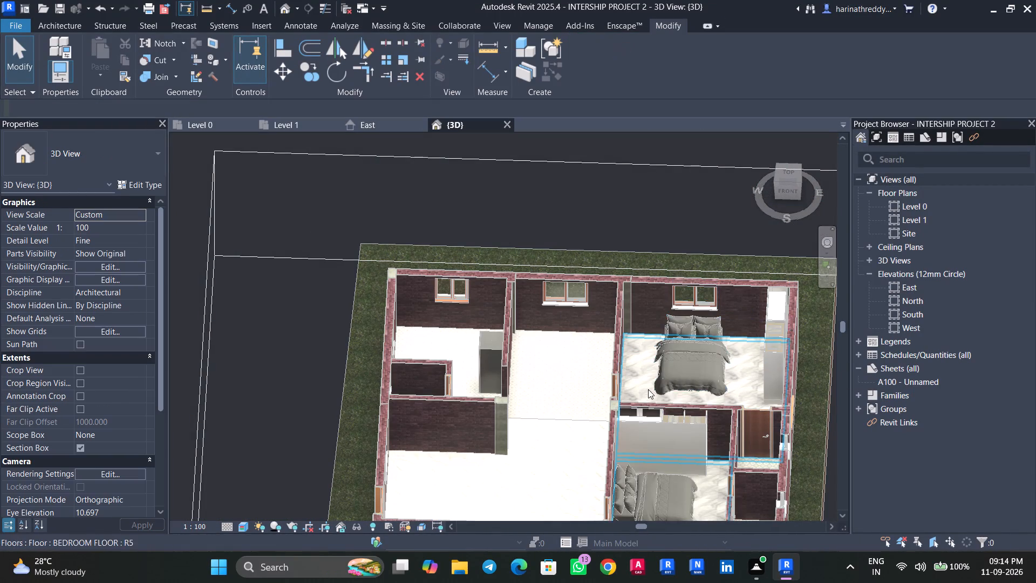
Set the Elevation from Level of the LR1225_CAMA_53 bed in Bedroom 02 to 0.
{"action": "middle_click_drag", "start_coordinate": [634, 365], "coordinate": [563, 255]}
{"action": "key", "text": "Escape"}
{"action": "left_click", "coordinate": [571, 398]}
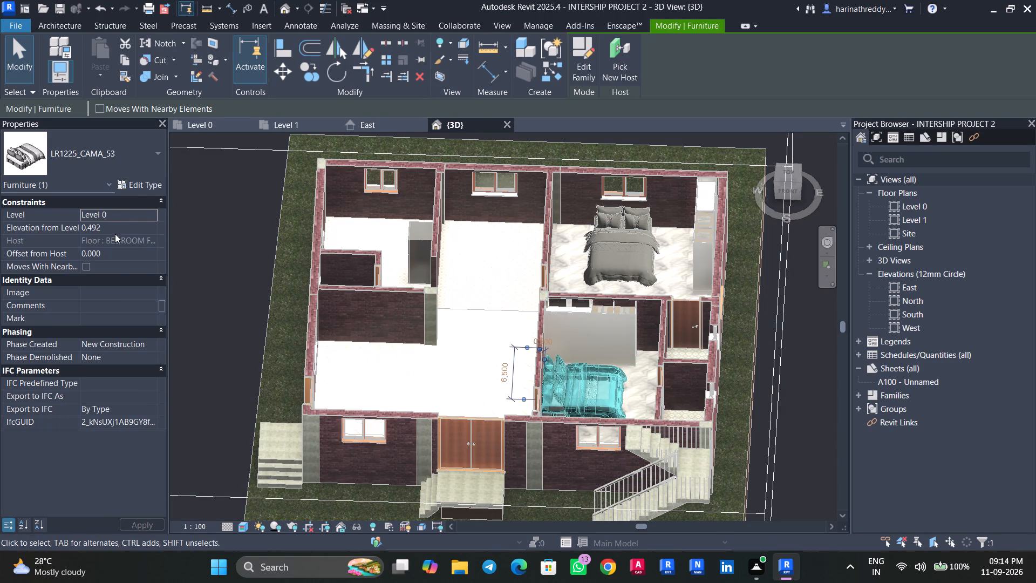
{"action": "left_click", "coordinate": [115, 230]}
{"action": "key", "text": "0"}
{"action": "key", "text": "Escape"}
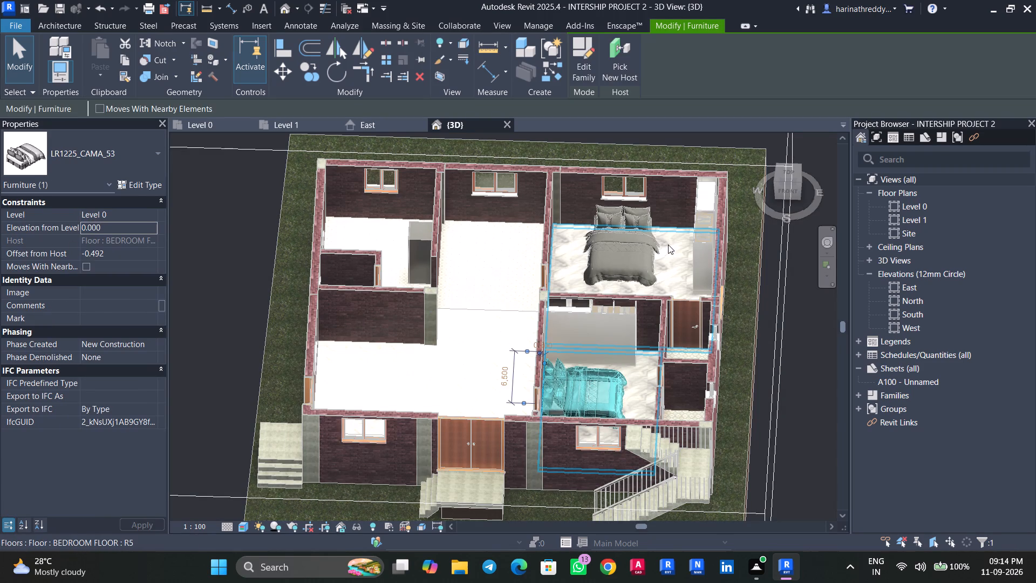
Set the Elevation from Level of the wardrobe along the exterior wall in Bedroom 01 to 0.
{"action": "left_click", "coordinate": [693, 241]}
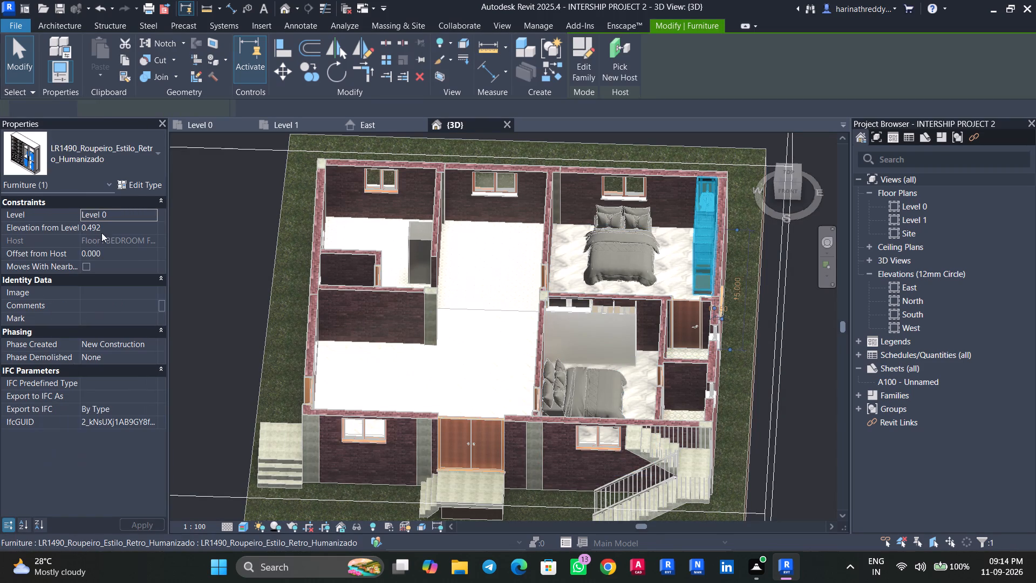
{"action": "left_click", "coordinate": [104, 229]}
{"action": "left_click_drag", "start_coordinate": [104, 229], "coordinate": [43, 228]}
{"action": "key", "text": "0"}
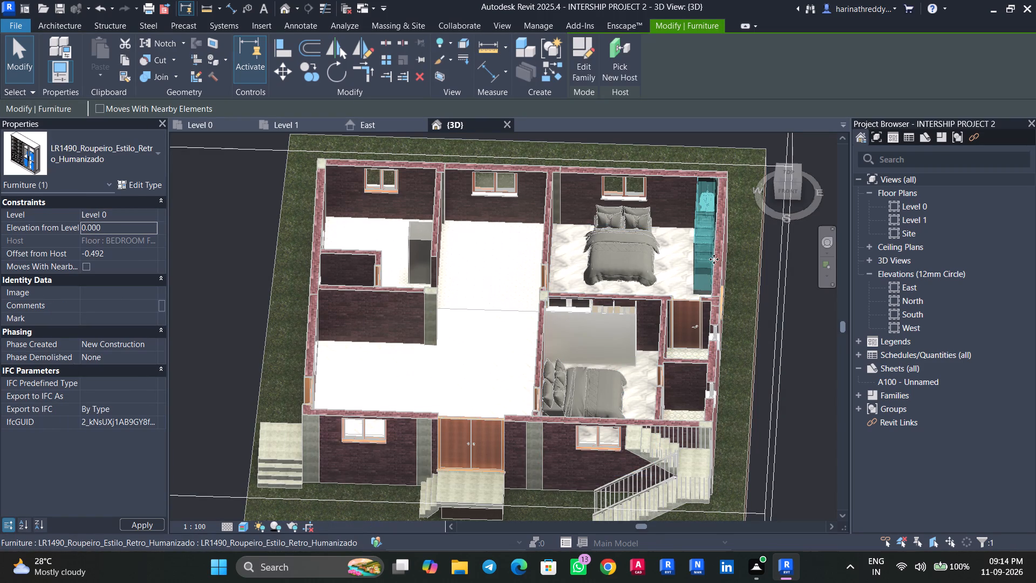
{"action": "key", "text": "Escape"}
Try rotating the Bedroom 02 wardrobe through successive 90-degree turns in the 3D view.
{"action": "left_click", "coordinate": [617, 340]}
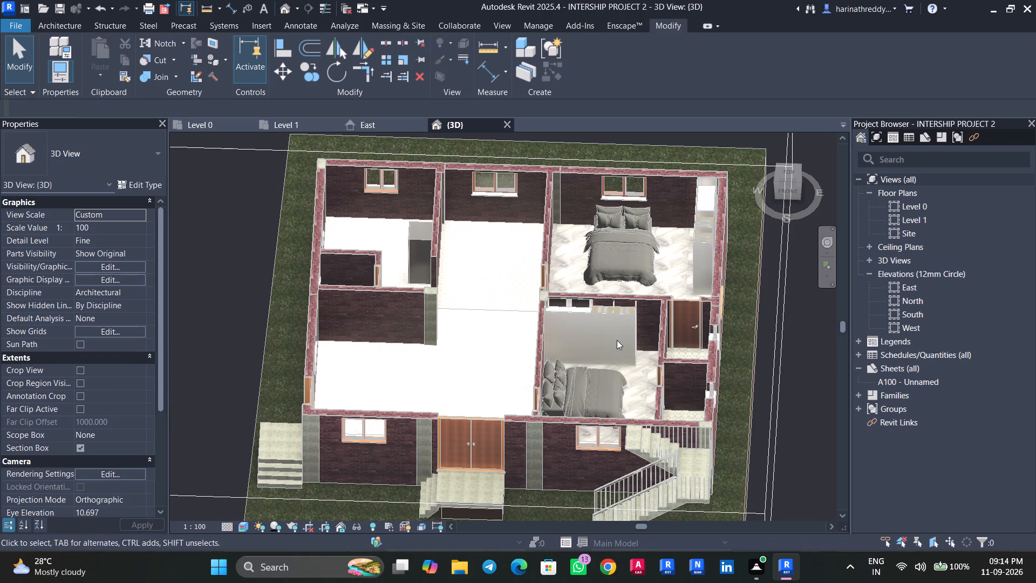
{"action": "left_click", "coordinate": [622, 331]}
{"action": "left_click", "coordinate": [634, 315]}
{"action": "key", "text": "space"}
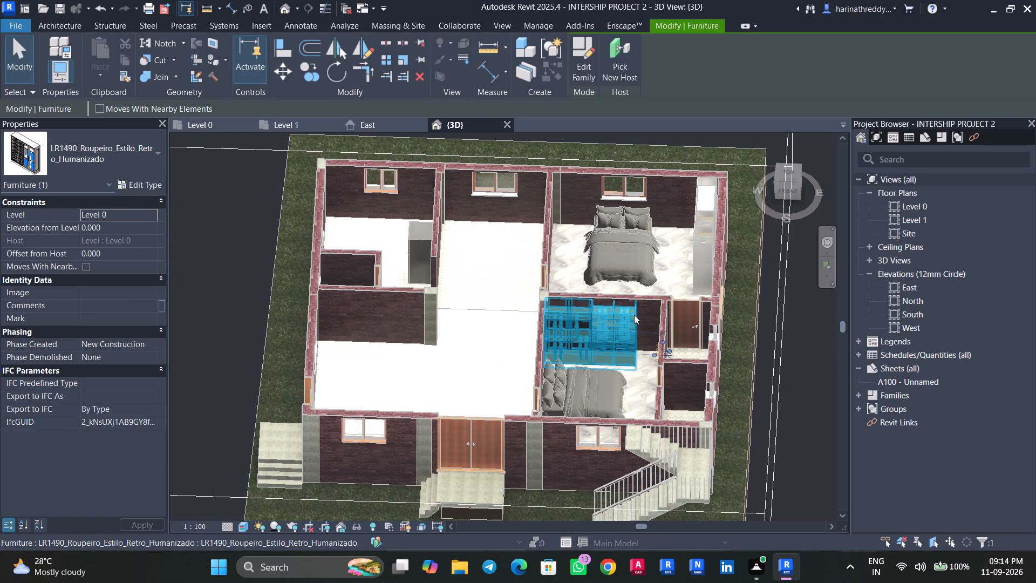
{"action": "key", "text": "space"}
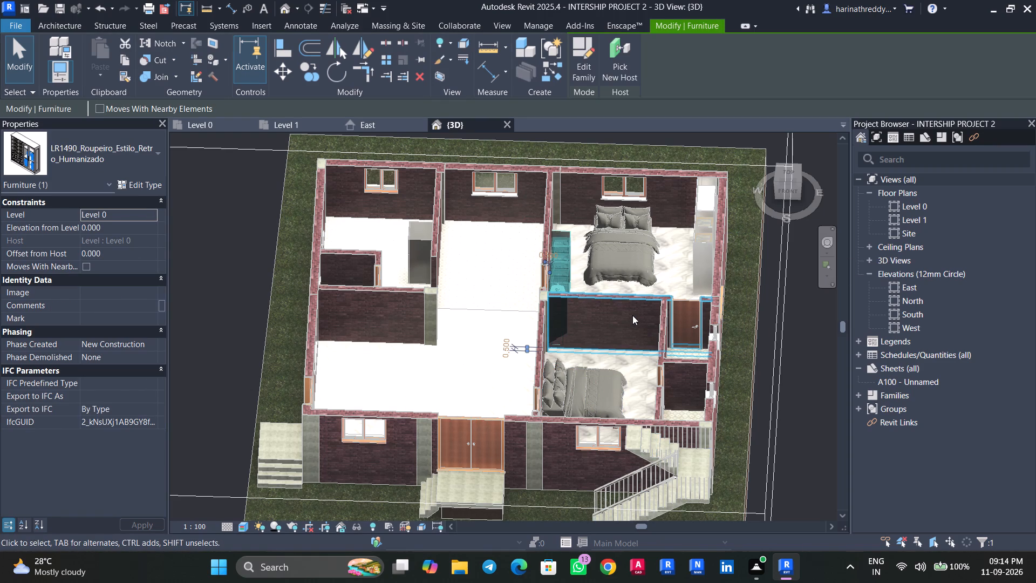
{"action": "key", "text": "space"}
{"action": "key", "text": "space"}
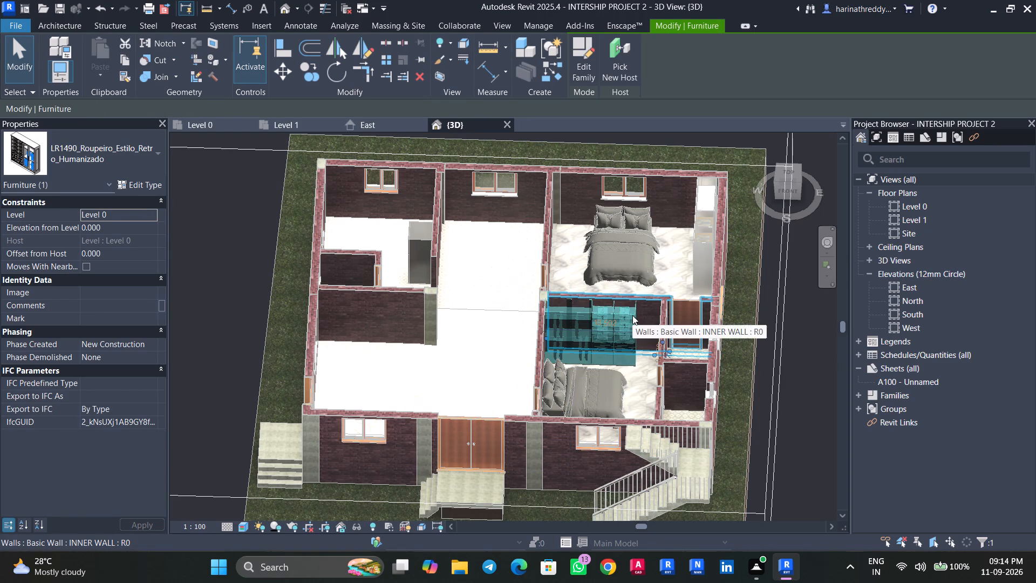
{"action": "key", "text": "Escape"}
Examine the Bedroom 01 wardrobe up close and check its Offset from Host value.
{"action": "scroll", "coordinate": [637, 367], "scroll_direction": "up", "scroll_amount": 1}
{"action": "scroll", "coordinate": [637, 367], "scroll_direction": "down", "scroll_amount": 1}
{"action": "scroll", "coordinate": [637, 367], "scroll_direction": "up", "scroll_amount": 7}
{"action": "middle_click_drag", "start_coordinate": [647, 364], "coordinate": [589, 434]}
{"action": "left_click", "coordinate": [728, 180]}
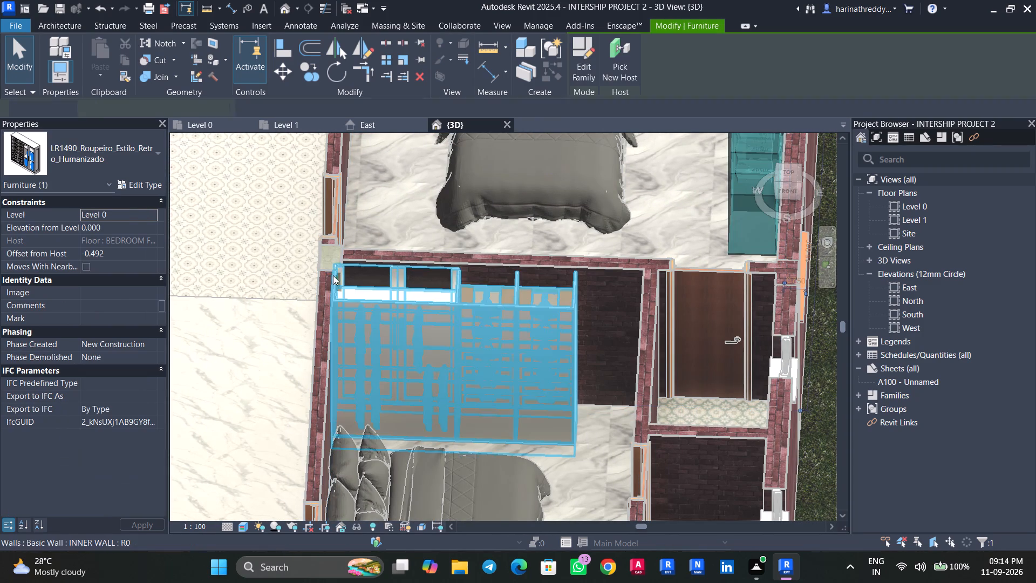
{"action": "scroll", "coordinate": [447, 333], "scroll_direction": "down", "scroll_amount": 4}
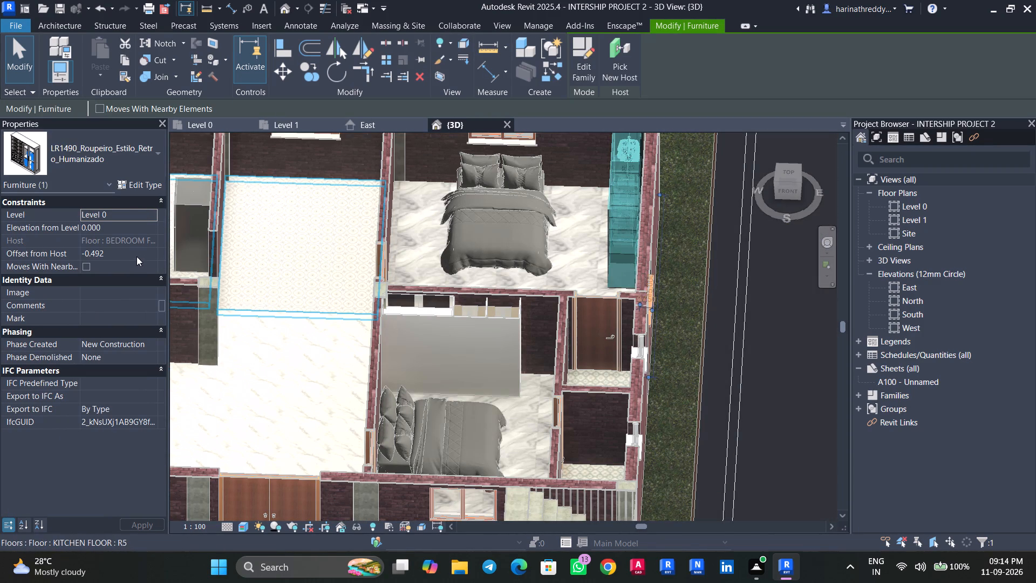
{"action": "left_click", "coordinate": [137, 256]}
{"action": "key", "text": "Escape"}
{"action": "key", "text": "Escape"}
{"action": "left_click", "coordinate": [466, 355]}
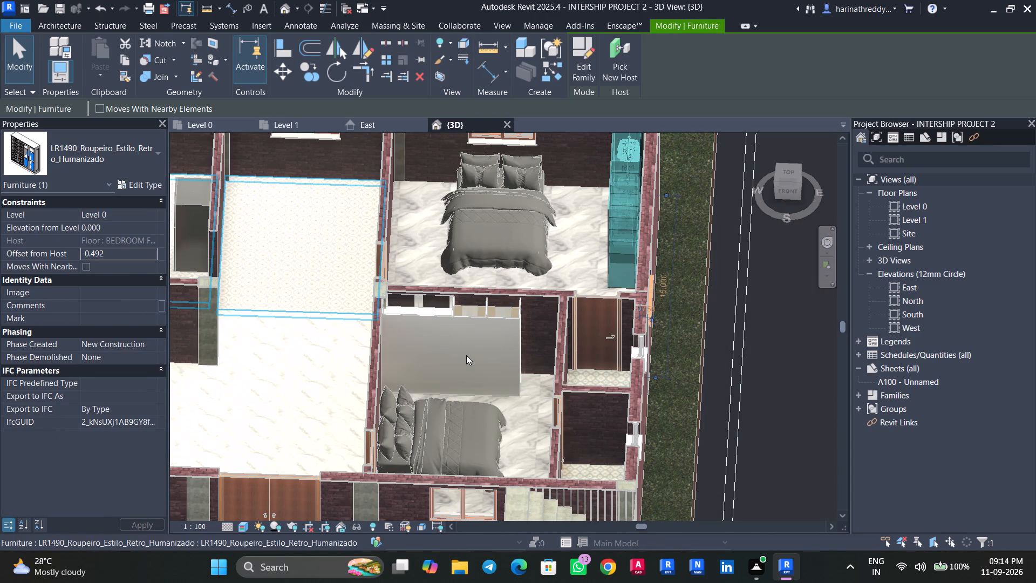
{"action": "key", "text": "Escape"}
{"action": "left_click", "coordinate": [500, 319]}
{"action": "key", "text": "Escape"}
Set the Elevation from Level of the Heladera Alta no Frost refrigerator in the kitchen to 0.
{"action": "scroll", "coordinate": [298, 350], "scroll_direction": "down", "scroll_amount": 2}
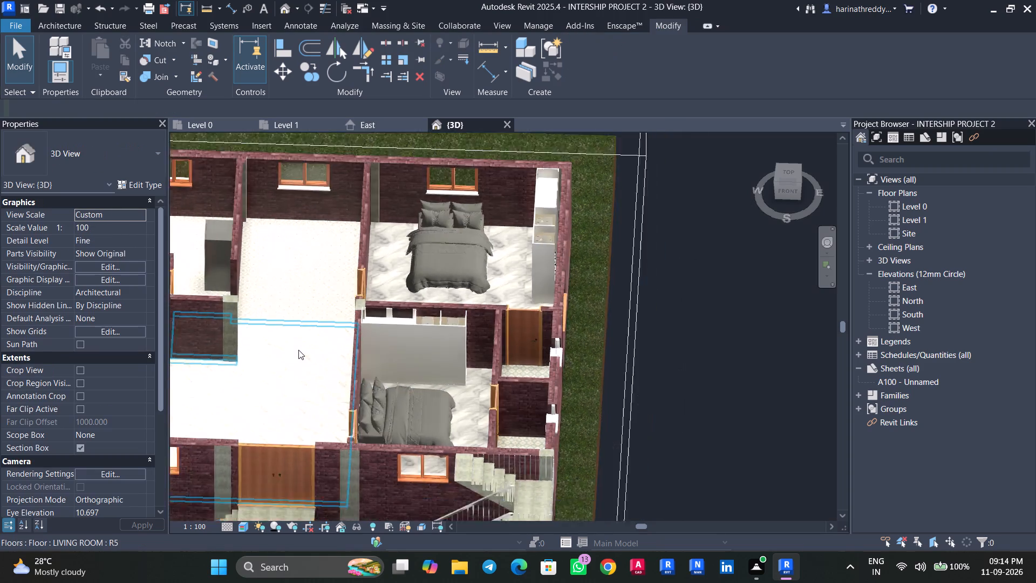
{"action": "scroll", "coordinate": [298, 350], "scroll_direction": "down", "scroll_amount": 3}
{"action": "middle_click_drag", "start_coordinate": [303, 350], "coordinate": [401, 378]}
{"action": "left_click", "coordinate": [331, 305]}
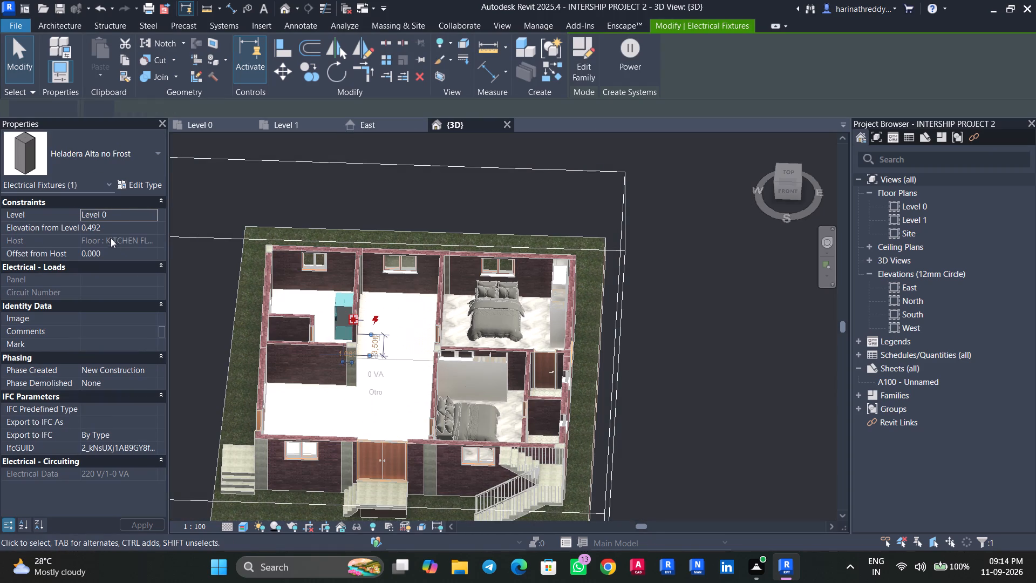
{"action": "left_click", "coordinate": [114, 232]}
{"action": "left_click", "coordinate": [114, 232]}
{"action": "double_click", "coordinate": [114, 232]}
{"action": "key", "text": "0"}
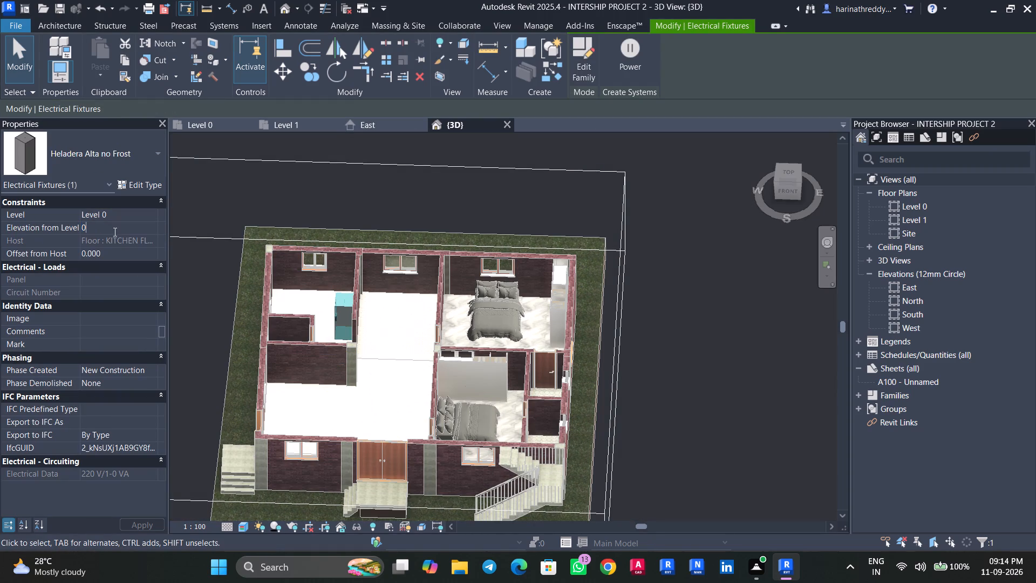
{"action": "key", "text": "Escape"}
Examine the kitchen refrigerator and the Bedroom 02 wardrobe up close from several angles in the 3D view.
{"action": "scroll", "coordinate": [353, 333], "scroll_direction": "up", "scroll_amount": 6}
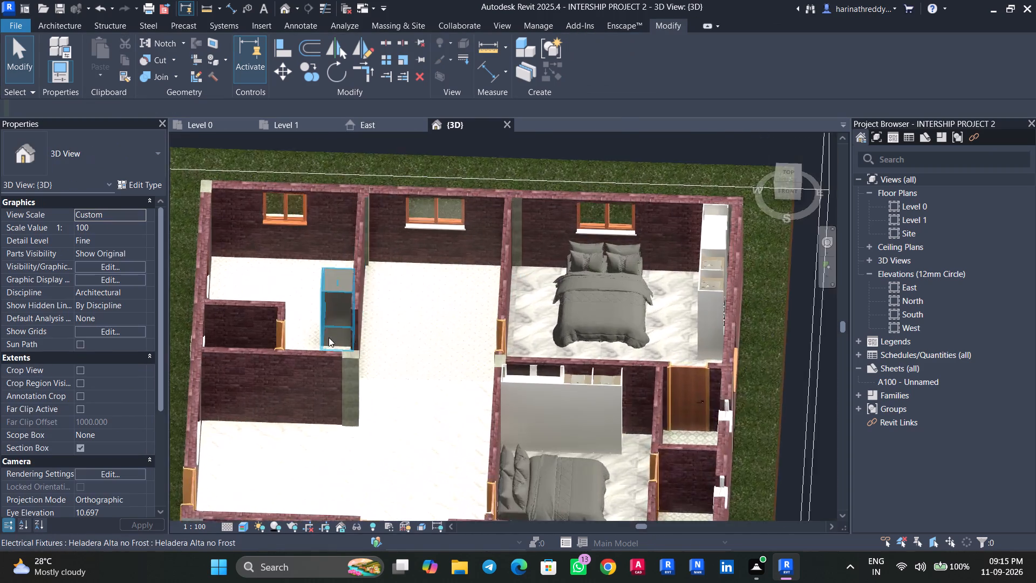
{"action": "scroll", "coordinate": [329, 337], "scroll_direction": "up", "scroll_amount": 2}
{"action": "middle_click_drag", "start_coordinate": [286, 336], "coordinate": [401, 391], "text": "shift"}
{"action": "scroll", "coordinate": [399, 387], "scroll_direction": "up", "scroll_amount": 1}
{"action": "middle_click_drag", "start_coordinate": [399, 387], "coordinate": [472, 318], "text": "shift"}
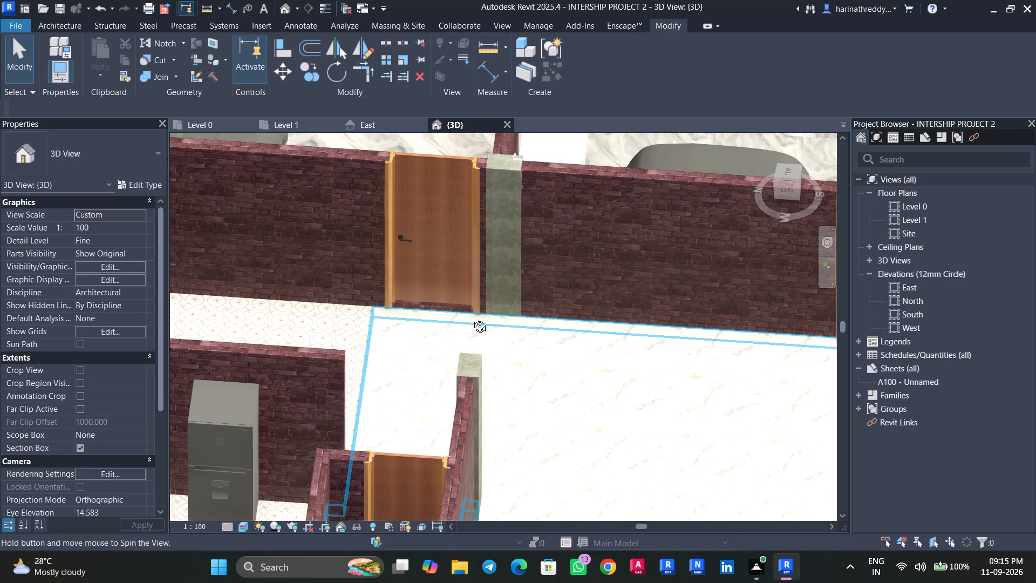
{"action": "middle_click_drag", "start_coordinate": [472, 318], "coordinate": [431, 327], "text": "shift"}
{"action": "middle_click_drag", "start_coordinate": [434, 320], "coordinate": [301, 416]}
{"action": "middle_click_drag", "start_coordinate": [550, 269], "coordinate": [422, 402]}
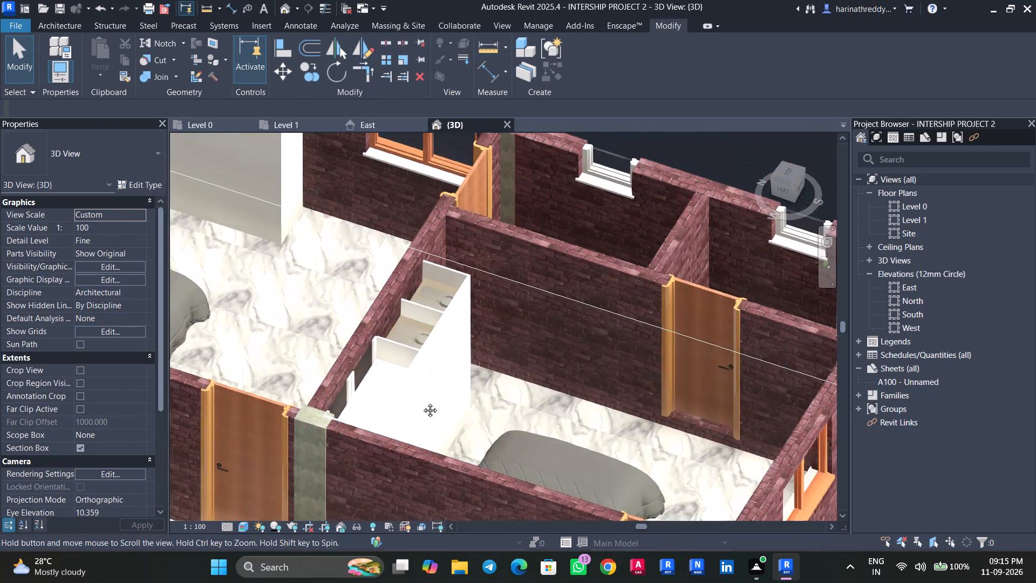
{"action": "middle_click_drag", "start_coordinate": [422, 402], "coordinate": [421, 402]}
{"action": "scroll", "coordinate": [445, 376], "scroll_direction": "up", "scroll_amount": 1}
{"action": "scroll", "coordinate": [445, 376], "scroll_direction": "down", "scroll_amount": 9}
Set the Draw Layer of the PDF plan image in the Level 0 floor plan to Background.
{"action": "left_click", "coordinate": [203, 130]}
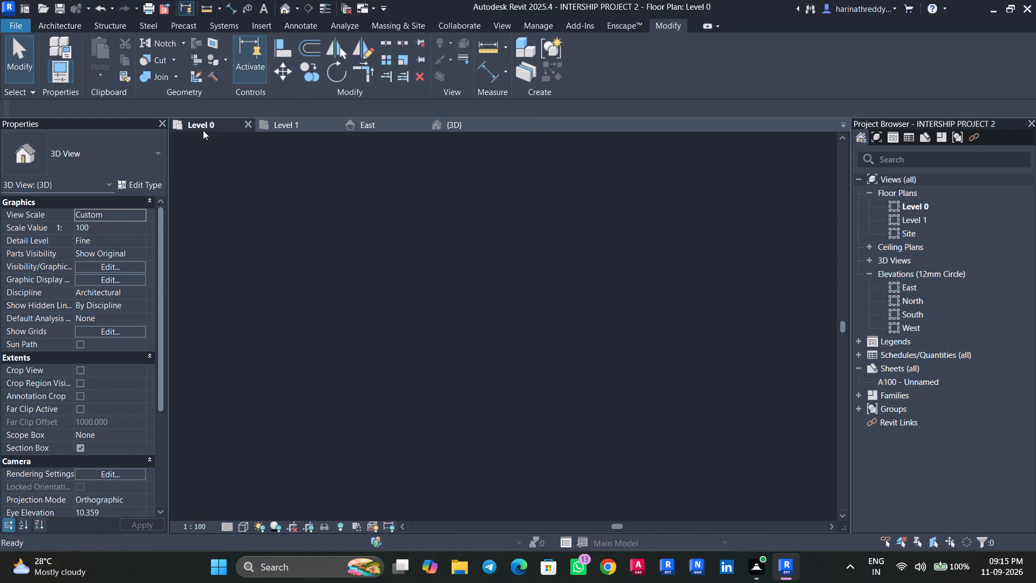
{"action": "scroll", "coordinate": [680, 291], "scroll_direction": "down", "scroll_amount": 3}
{"action": "middle_click_drag", "start_coordinate": [680, 288], "coordinate": [495, 288]}
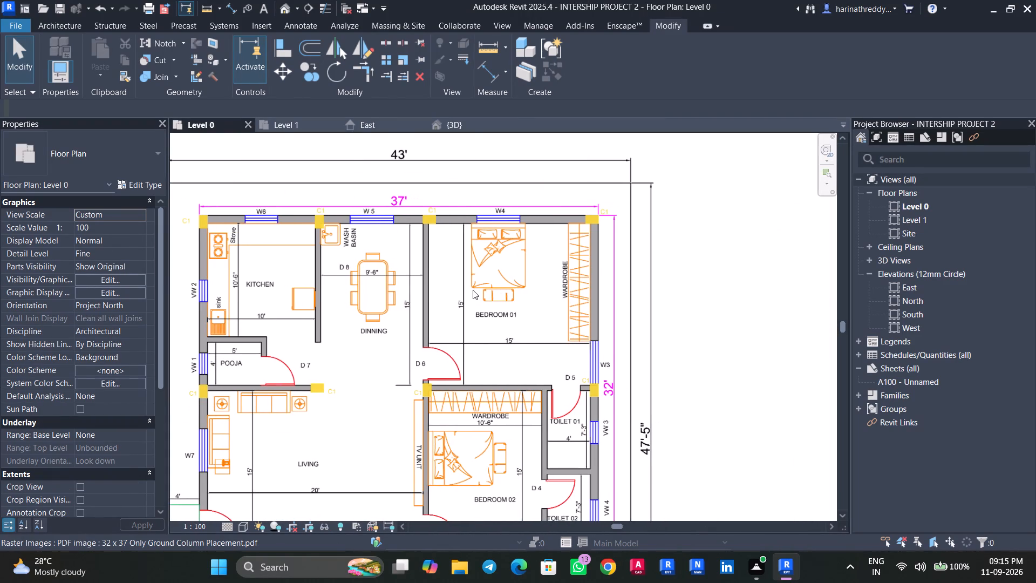
{"action": "left_click", "coordinate": [462, 175]}
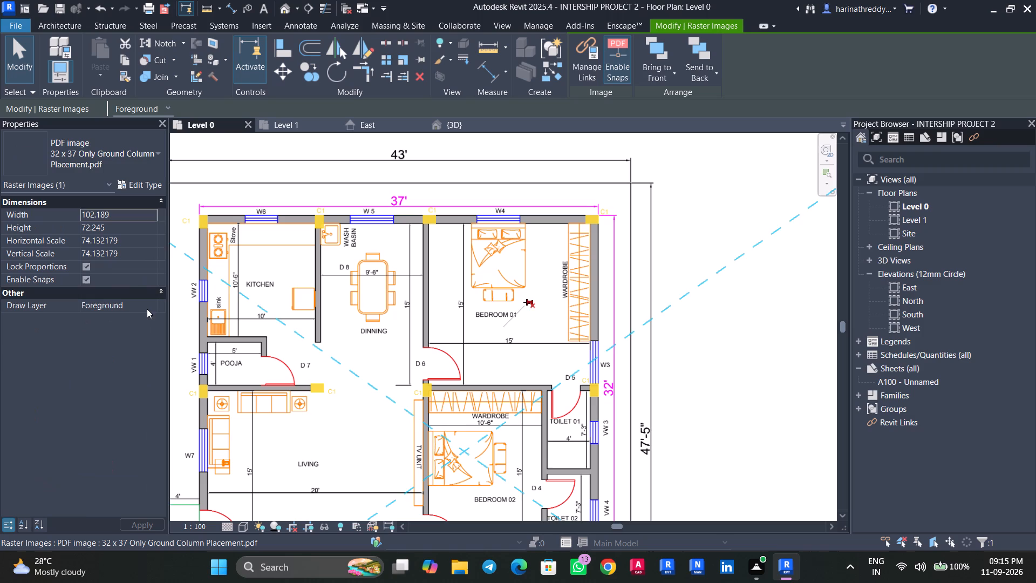
{"action": "left_click", "coordinate": [148, 306]}
{"action": "left_click", "coordinate": [129, 318]}
{"action": "key", "text": "Escape"}
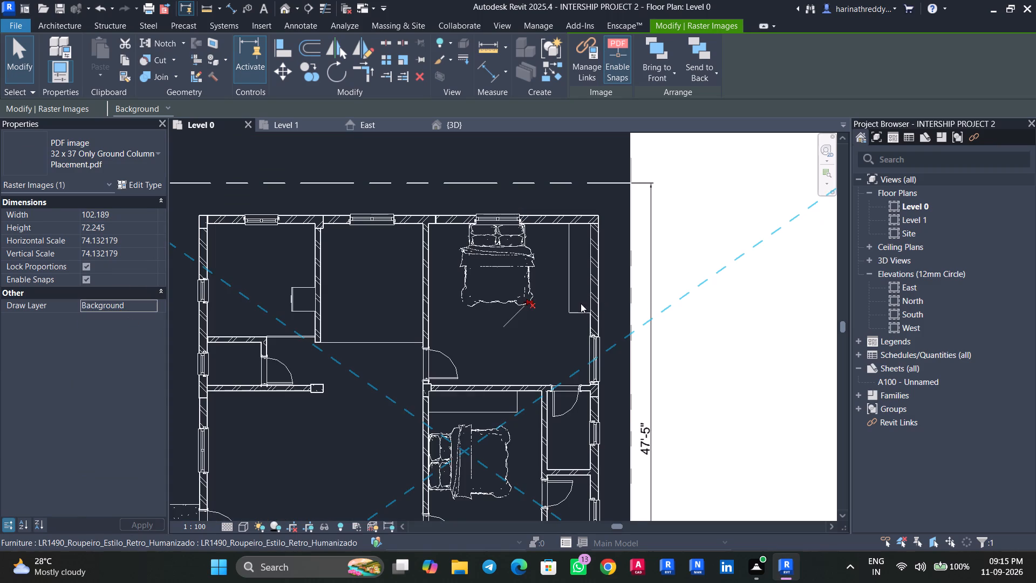
Rotate the Bedroom 01 wardrobe 180 degrees and move it back into the room's inner corner along the exterior side wall.
{"action": "left_click", "coordinate": [567, 309]}
{"action": "key", "text": "space"}
{"action": "key", "text": "space"}
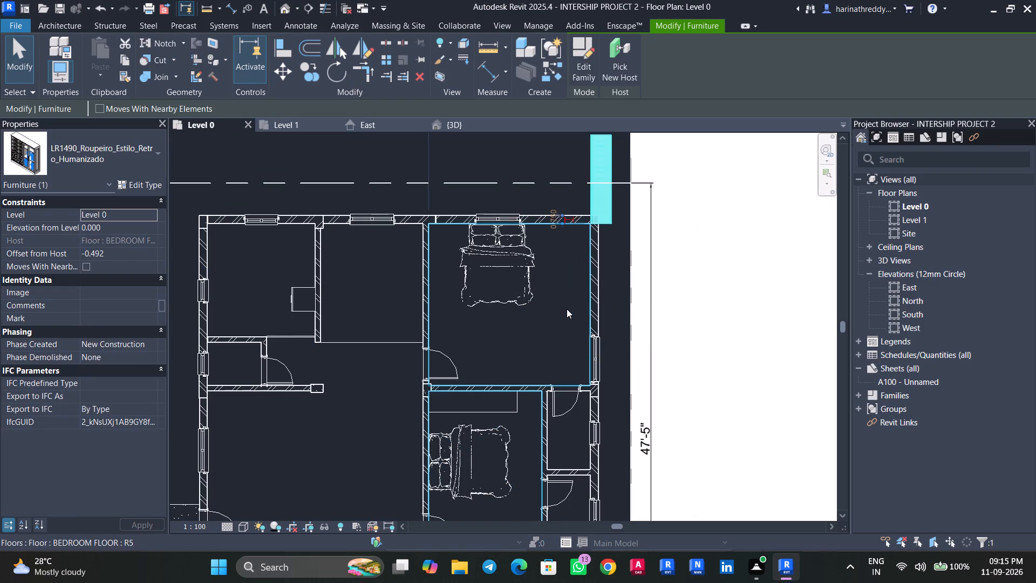
{"action": "key", "text": "Escape"}
{"action": "scroll", "coordinate": [612, 189], "scroll_direction": "up", "scroll_amount": 3}
{"action": "left_click", "coordinate": [604, 196]}
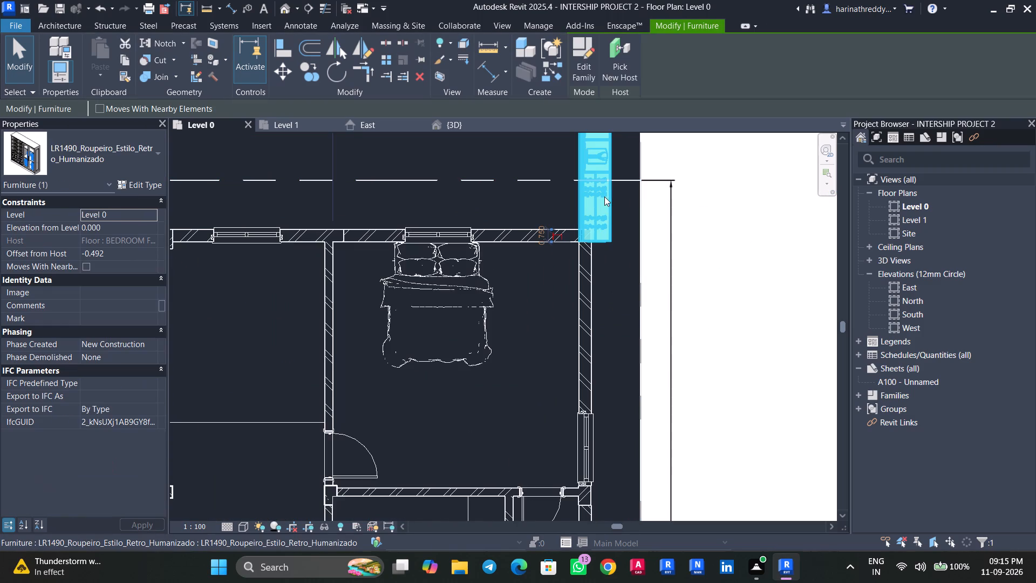
{"action": "middle_click_drag", "start_coordinate": [617, 223], "coordinate": [589, 374]}
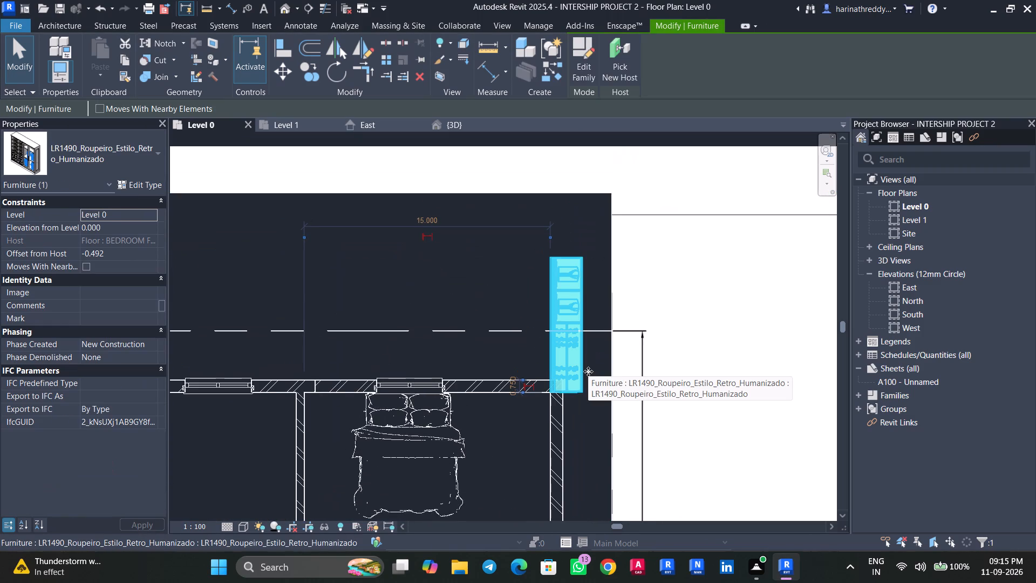
{"action": "left_click", "coordinate": [286, 72]}
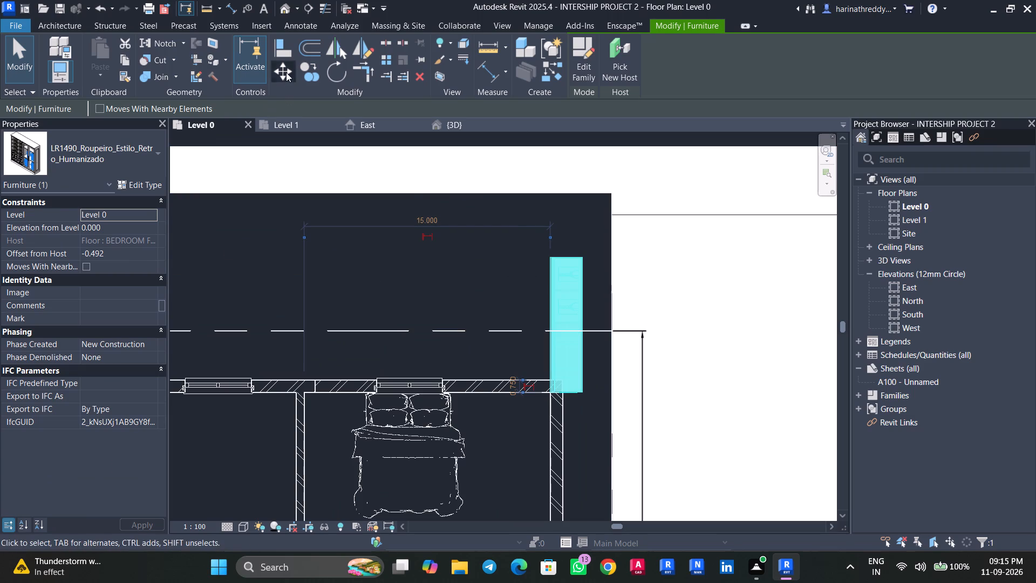
{"action": "left_click", "coordinate": [581, 259]}
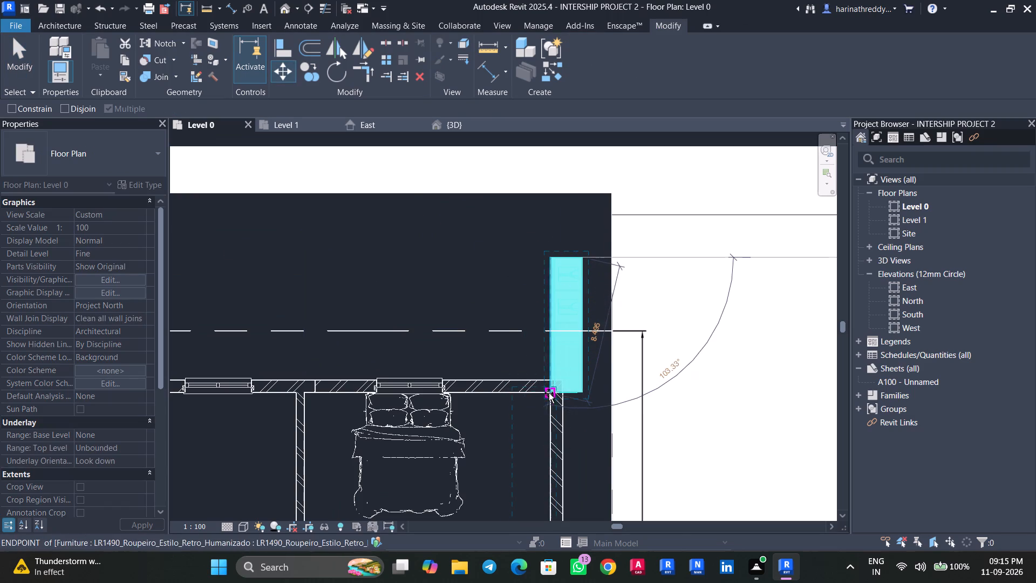
{"action": "left_click", "coordinate": [549, 392]}
{"action": "key", "text": "Escape"}
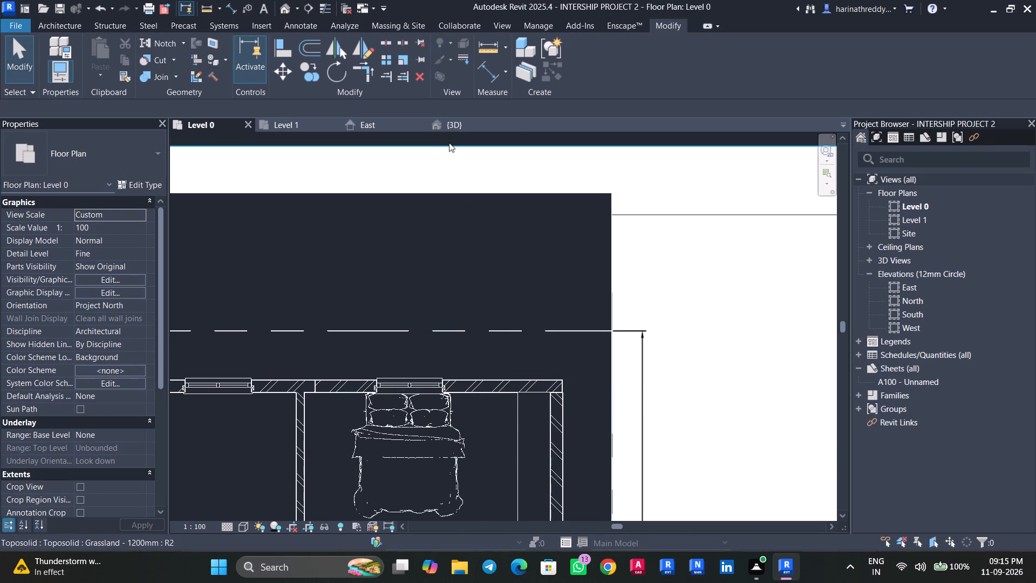
Check the orientation and placement of the Bedroom 01 wardrobe in the 3D view.
{"action": "left_click", "coordinate": [453, 128]}
{"action": "key", "text": "Escape"}
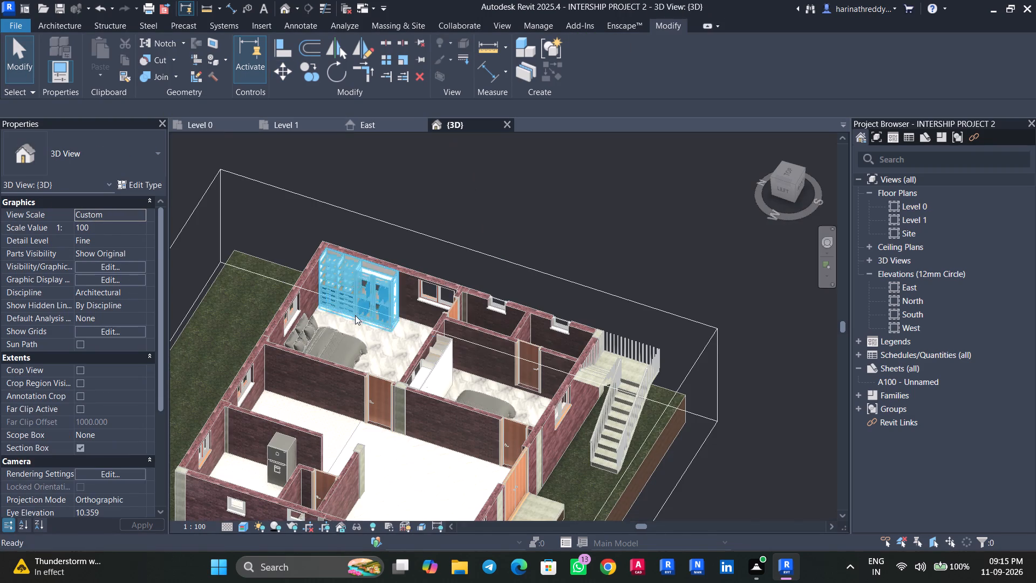
{"action": "scroll", "coordinate": [355, 315], "scroll_direction": "up", "scroll_amount": 1}
{"action": "scroll", "coordinate": [355, 315], "scroll_direction": "down", "scroll_amount": 1}
{"action": "scroll", "coordinate": [356, 315], "scroll_direction": "up", "scroll_amount": 9}
{"action": "middle_click_drag", "start_coordinate": [390, 342], "coordinate": [407, 308], "text": "shift"}
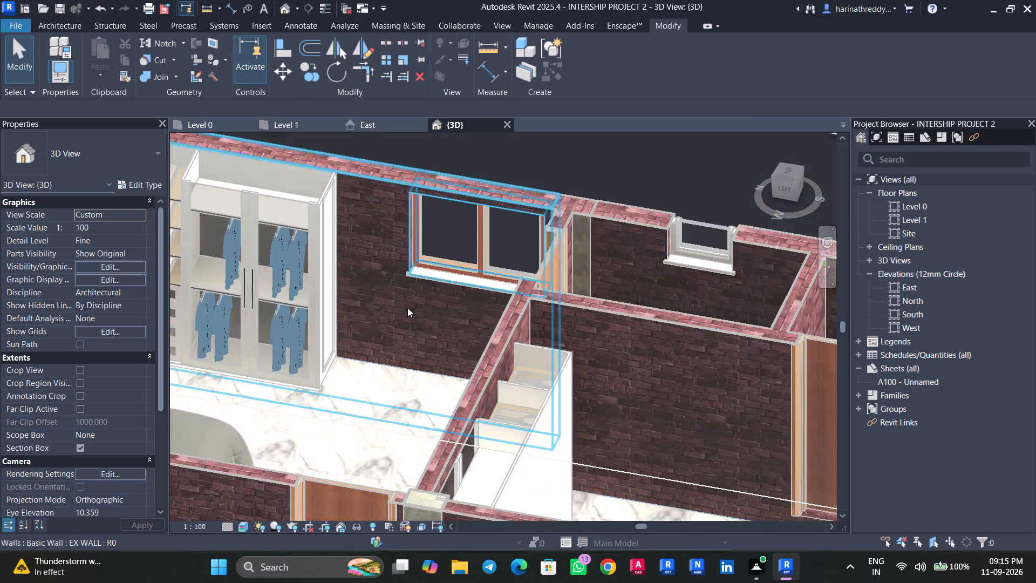
{"action": "middle_click_drag", "start_coordinate": [407, 309], "coordinate": [343, 328]}
{"action": "scroll", "coordinate": [343, 328], "scroll_direction": "down", "scroll_amount": 9}
{"action": "middle_click_drag", "start_coordinate": [458, 384], "coordinate": [440, 414], "text": "shift"}
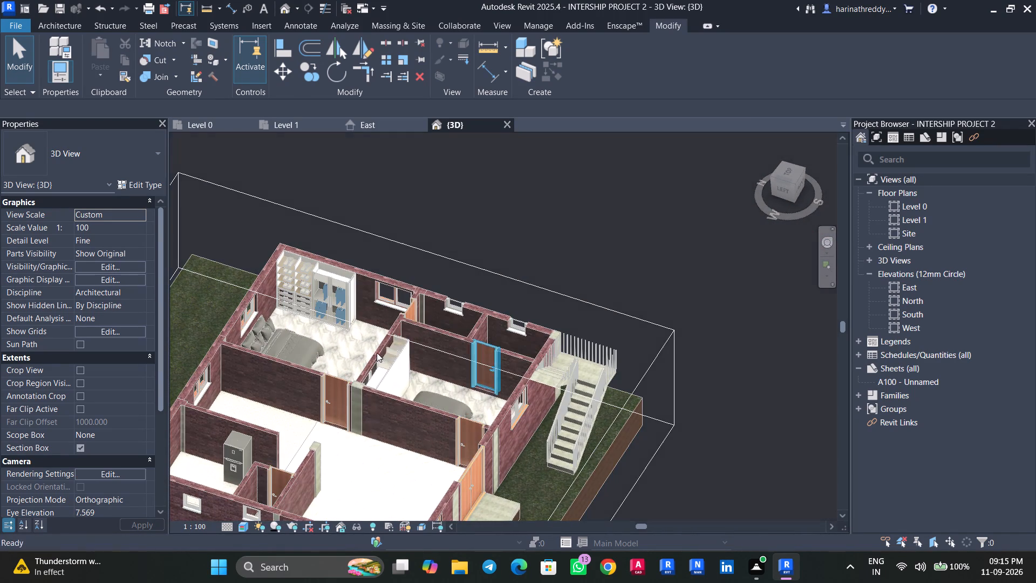
Rotate the Bedroom 02 wardrobe 180 degrees in the 3D view.
{"action": "left_click", "coordinate": [387, 364]}
{"action": "key", "text": "space"}
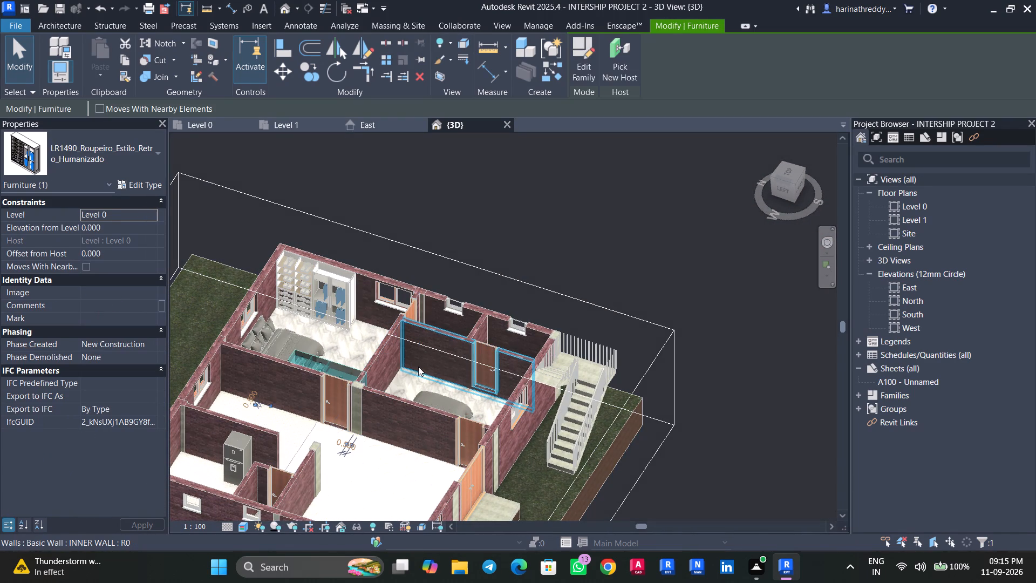
{"action": "key", "text": "space"}
{"action": "key", "text": "Escape"}
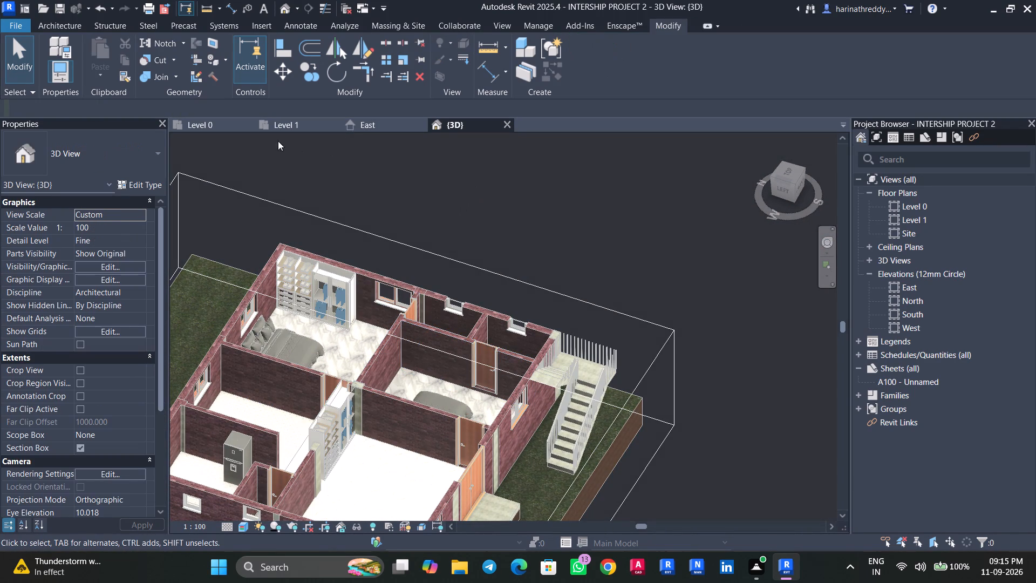
Move the rotated wardrobe in the Level 0 plan into Bedroom 02's inner corner, against the wall shared with Bedroom 01.
{"action": "left_click", "coordinate": [226, 126]}
{"action": "scroll", "coordinate": [372, 406], "scroll_direction": "down", "scroll_amount": 6}
{"action": "middle_click_drag", "start_coordinate": [422, 349], "coordinate": [483, 99]}
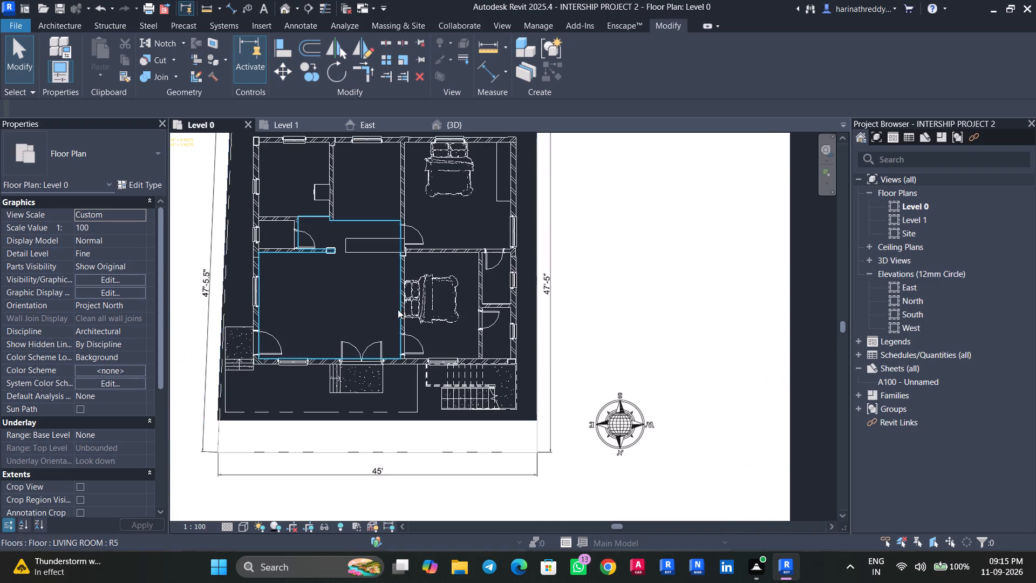
{"action": "scroll", "coordinate": [413, 290], "scroll_direction": "up", "scroll_amount": 2}
{"action": "scroll", "coordinate": [411, 287], "scroll_direction": "down", "scroll_amount": 1}
{"action": "scroll", "coordinate": [410, 285], "scroll_direction": "up", "scroll_amount": 3}
{"action": "scroll", "coordinate": [390, 267], "scroll_direction": "down", "scroll_amount": 1}
{"action": "scroll", "coordinate": [388, 264], "scroll_direction": "up", "scroll_amount": 2}
{"action": "left_click", "coordinate": [370, 223]}
{"action": "middle_click_drag", "start_coordinate": [366, 229], "coordinate": [343, 324]}
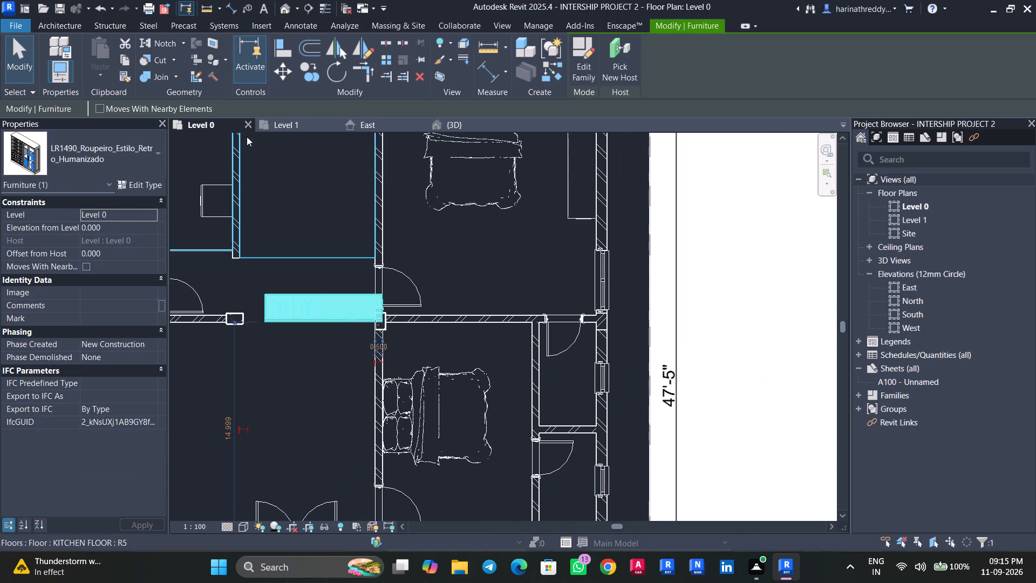
{"action": "left_click", "coordinate": [284, 75]}
{"action": "left_click", "coordinate": [263, 295]}
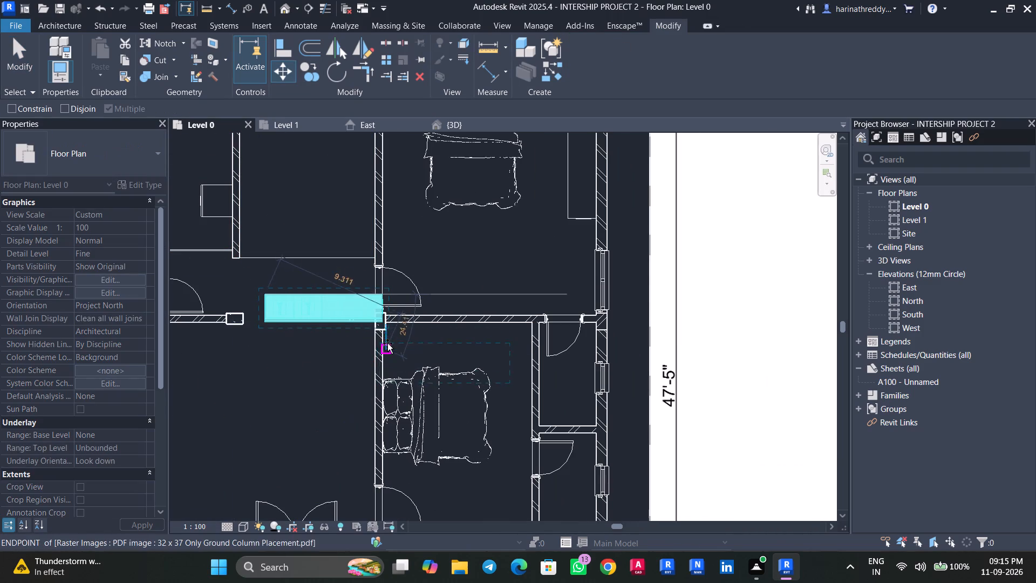
{"action": "scroll", "coordinate": [383, 326], "scroll_direction": "up", "scroll_amount": 3}
{"action": "scroll", "coordinate": [383, 326], "scroll_direction": "down", "scroll_amount": 1}
{"action": "scroll", "coordinate": [383, 326], "scroll_direction": "up", "scroll_amount": 7}
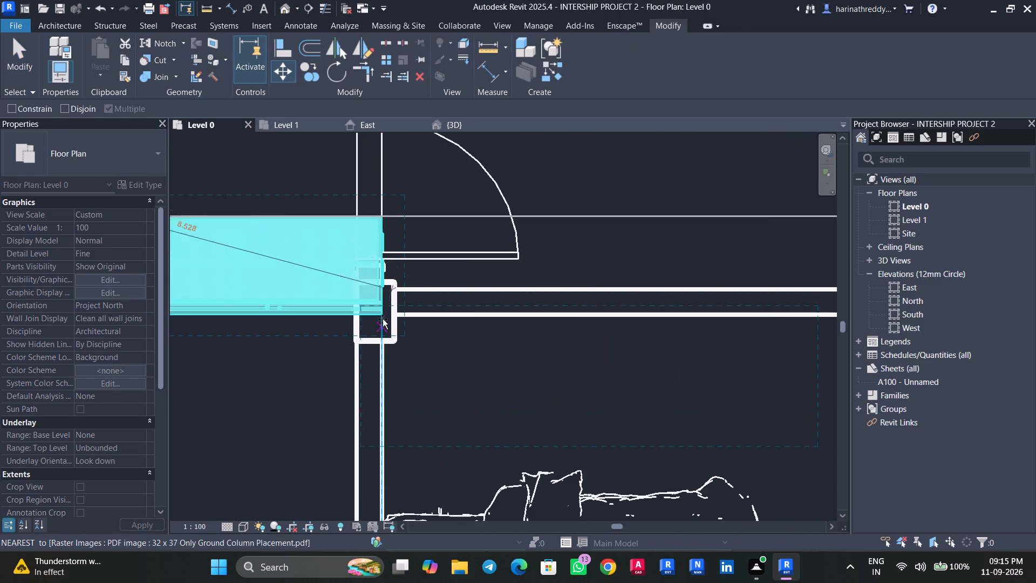
{"action": "left_click", "coordinate": [381, 316]}
{"action": "key", "text": "Escape"}
{"action": "key", "text": "Escape"}
{"action": "scroll", "coordinate": [282, 406], "scroll_direction": "up", "scroll_amount": 1}
{"action": "scroll", "coordinate": [282, 406], "scroll_direction": "down", "scroll_amount": 9}
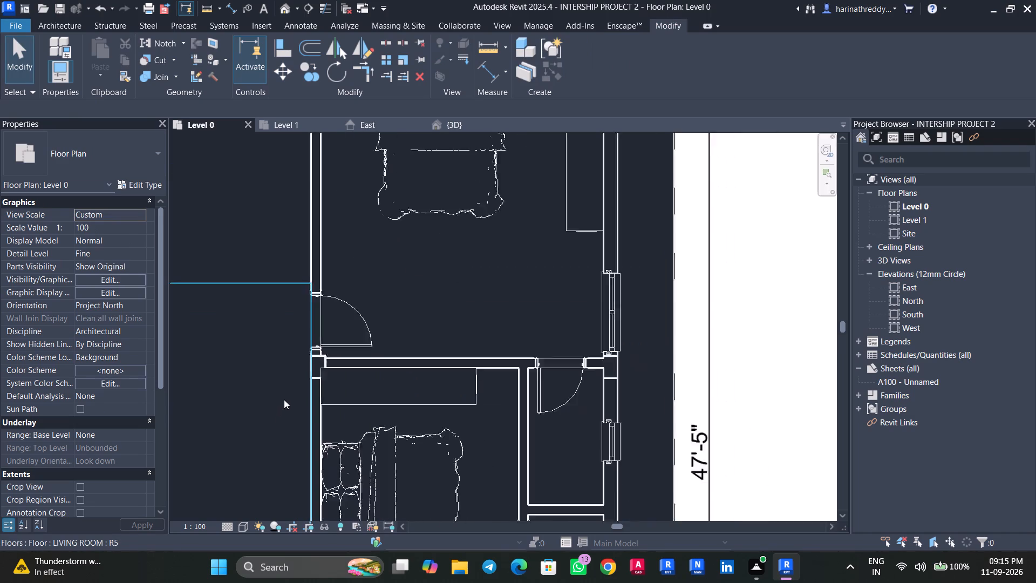
{"action": "scroll", "coordinate": [284, 399], "scroll_direction": "down", "scroll_amount": 5}
{"action": "middle_click_drag", "start_coordinate": [283, 399], "coordinate": [456, 361]}
Examine both bedroom wardrobes and the surrounding rooms from several angles in the 3D view.
{"action": "left_click", "coordinate": [459, 125]}
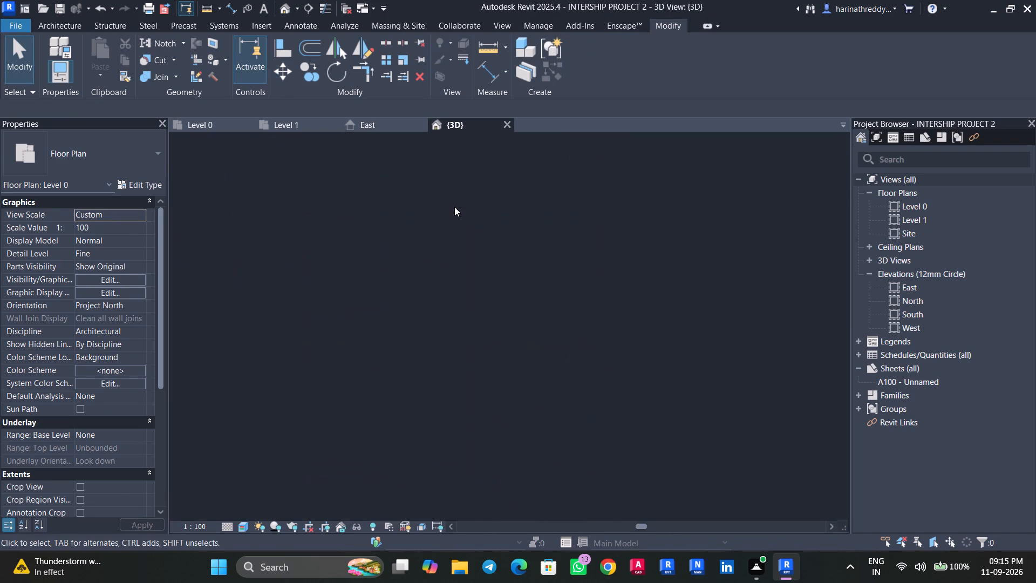
{"action": "key", "text": "Escape"}
{"action": "middle_click_drag", "start_coordinate": [478, 387], "coordinate": [406, 415], "text": "shift"}
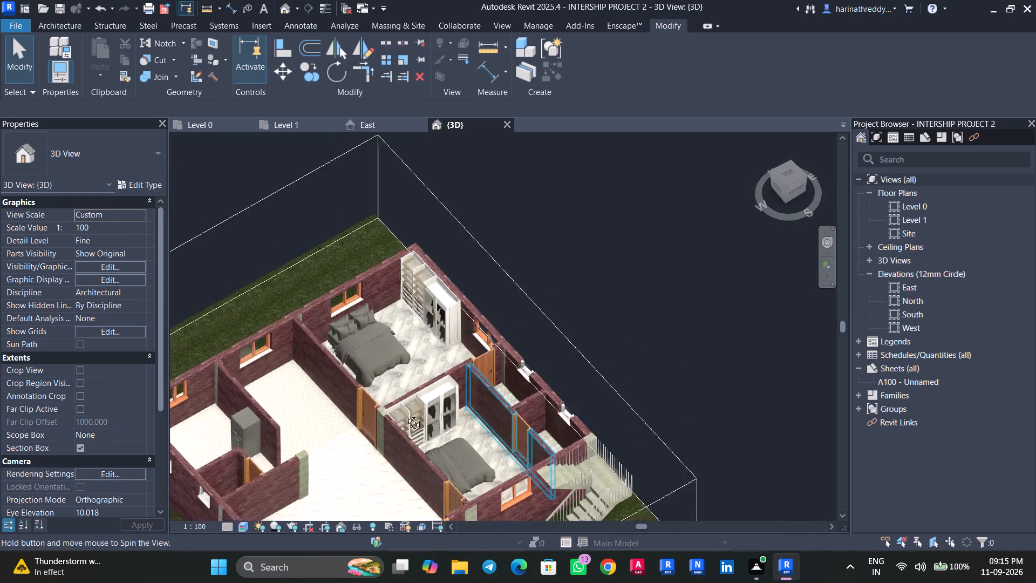
{"action": "middle_click_drag", "start_coordinate": [406, 415], "coordinate": [444, 381], "text": "shift"}
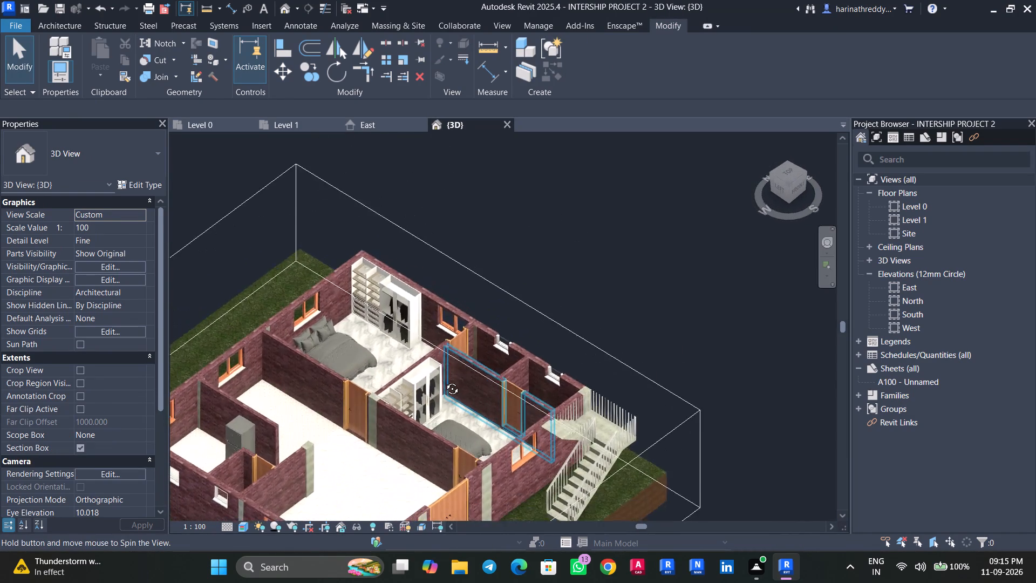
{"action": "middle_click_drag", "start_coordinate": [444, 381], "coordinate": [624, 435], "text": "shift"}
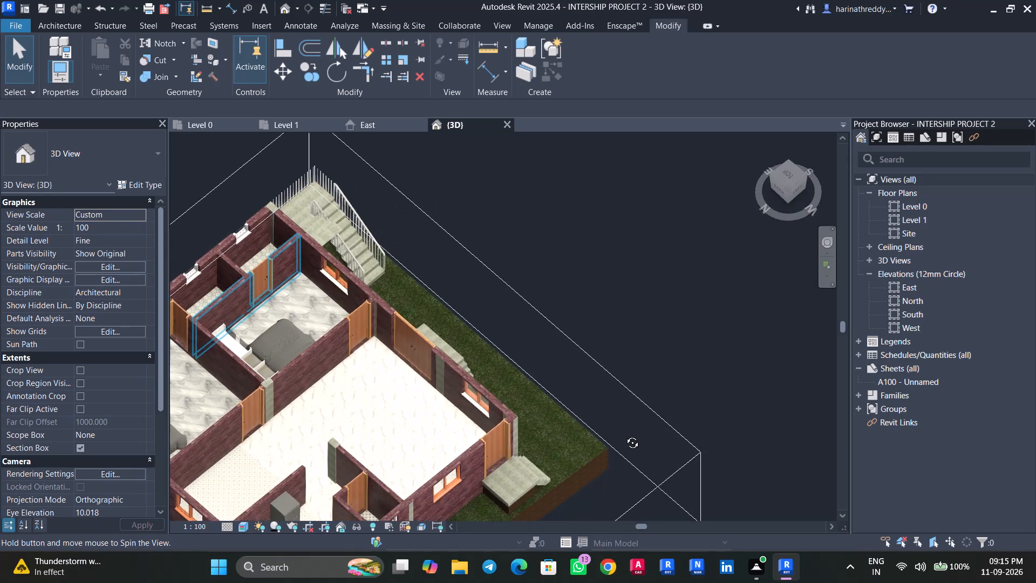
{"action": "middle_click_drag", "start_coordinate": [624, 435], "coordinate": [515, 379], "text": "shift"}
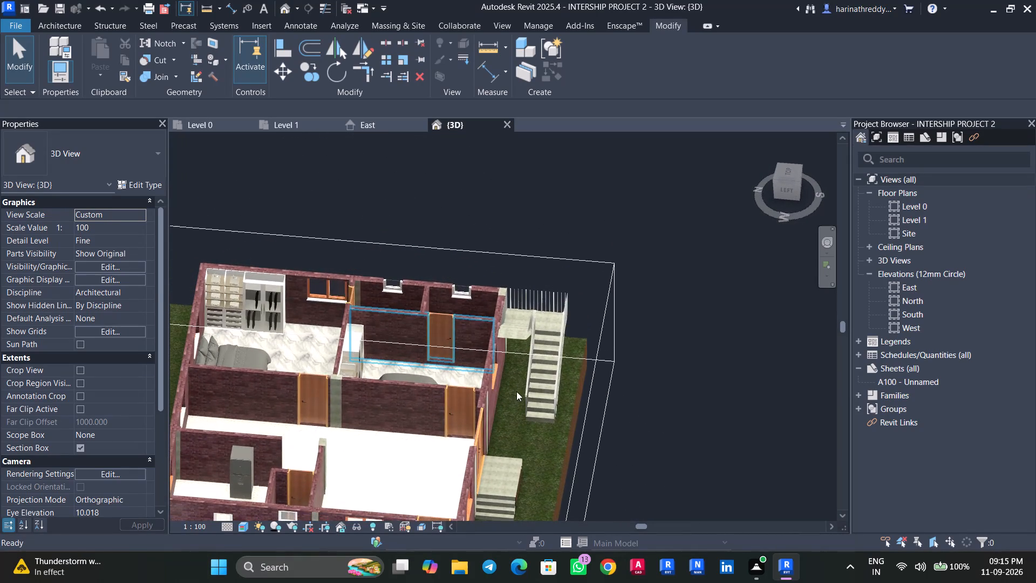
{"action": "middle_click_drag", "start_coordinate": [706, 485], "coordinate": [667, 487]}
{"action": "middle_click_drag", "start_coordinate": [670, 492], "coordinate": [719, 376]}
{"action": "scroll", "coordinate": [725, 437], "scroll_direction": "up", "scroll_amount": 3}
{"action": "middle_click_drag", "start_coordinate": [725, 437], "coordinate": [604, 486], "text": "shift"}
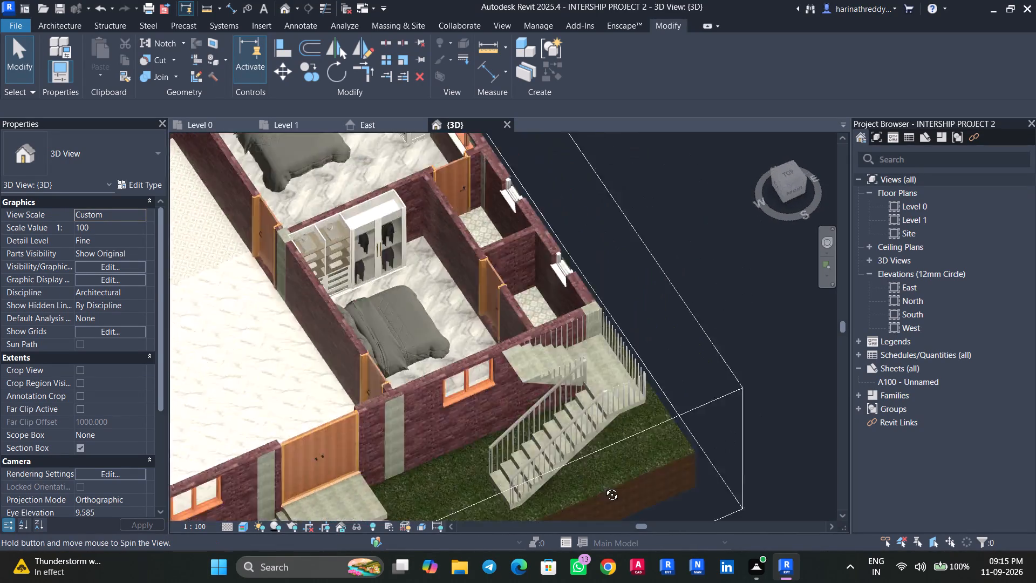
{"action": "middle_click_drag", "start_coordinate": [604, 486], "coordinate": [587, 451], "text": "shift"}
{"action": "middle_click_drag", "start_coordinate": [686, 443], "coordinate": [766, 467]}
Set the PDF plan's draw layer to Foreground in the Level 0 floor plan.
{"action": "left_click", "coordinate": [219, 122]}
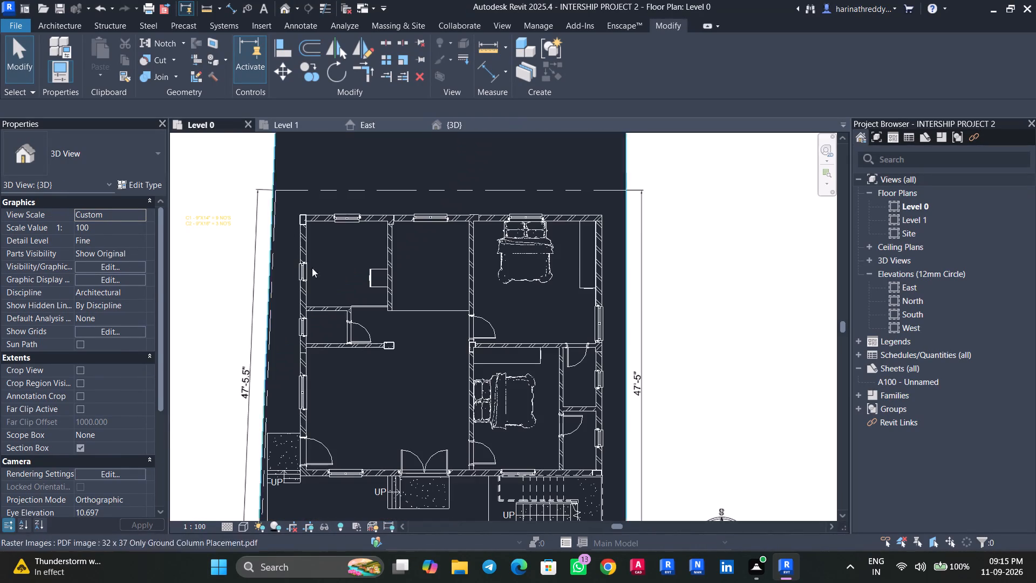
{"action": "left_click", "coordinate": [201, 233]}
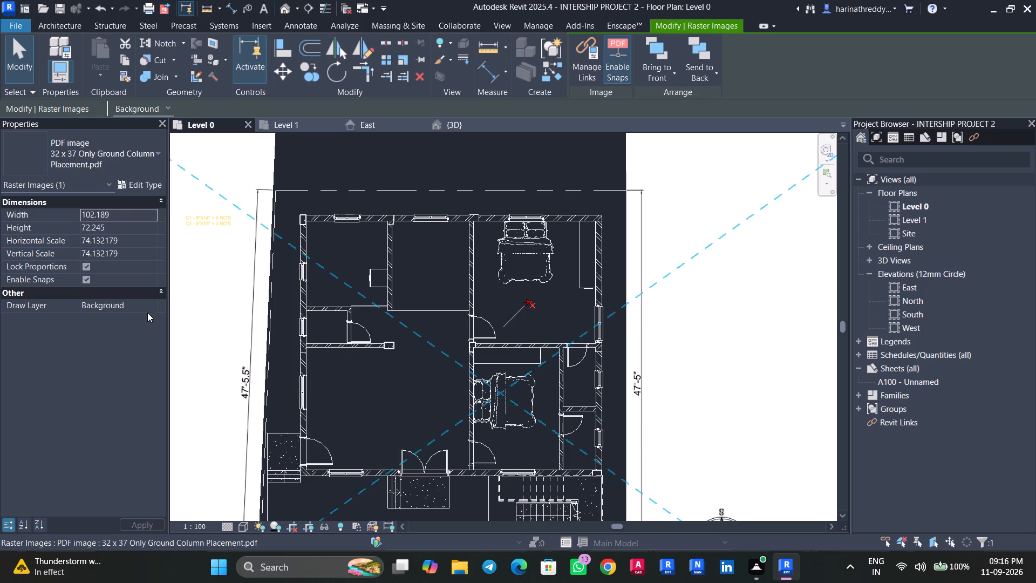
{"action": "left_click", "coordinate": [146, 305]}
{"action": "left_click", "coordinate": [153, 305]}
{"action": "left_click", "coordinate": [134, 328]}
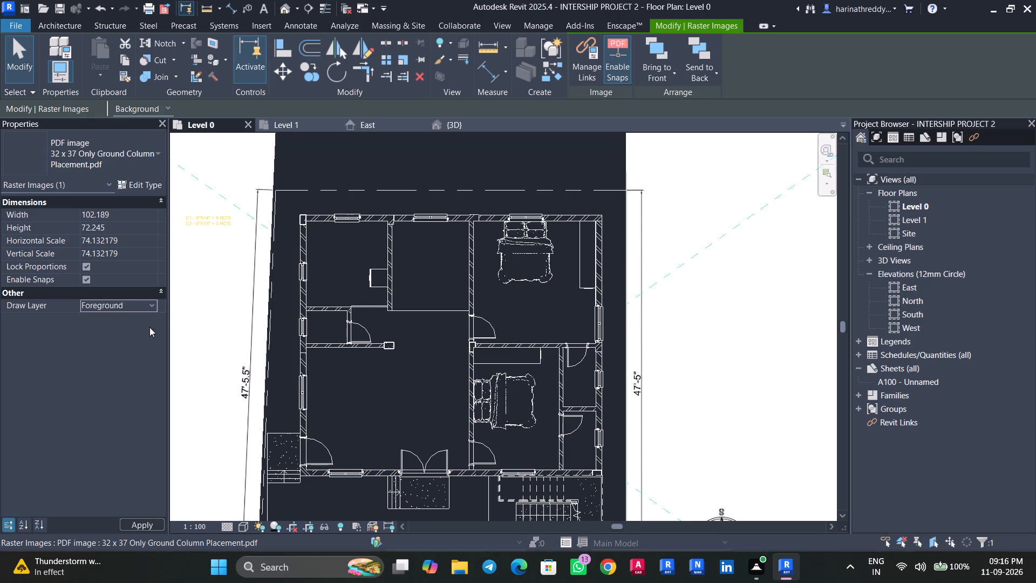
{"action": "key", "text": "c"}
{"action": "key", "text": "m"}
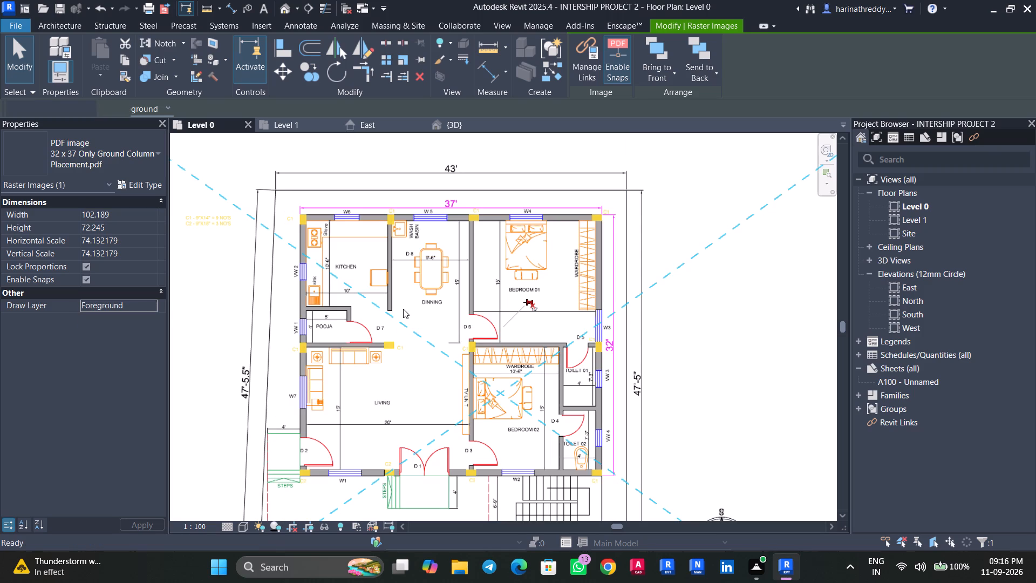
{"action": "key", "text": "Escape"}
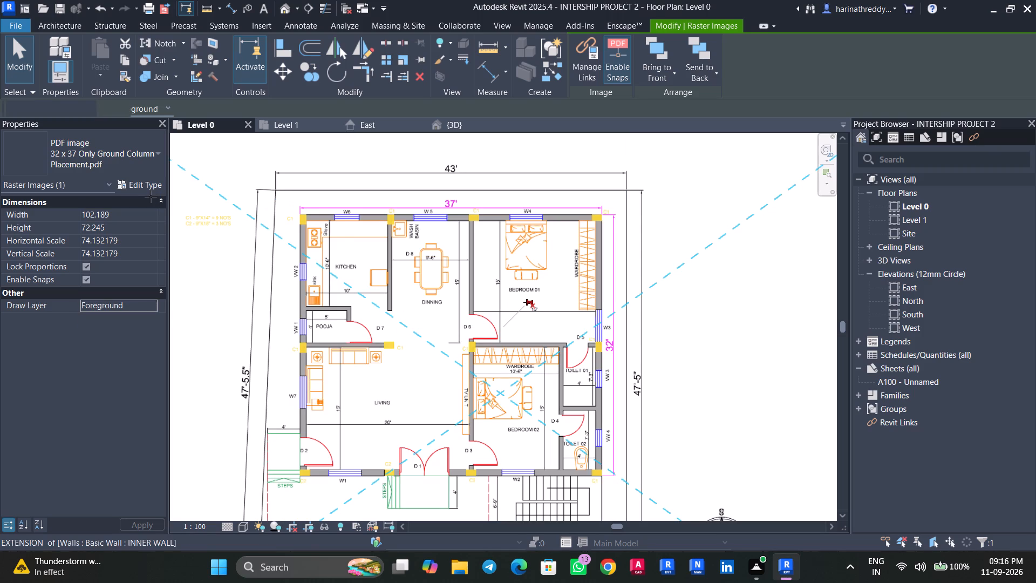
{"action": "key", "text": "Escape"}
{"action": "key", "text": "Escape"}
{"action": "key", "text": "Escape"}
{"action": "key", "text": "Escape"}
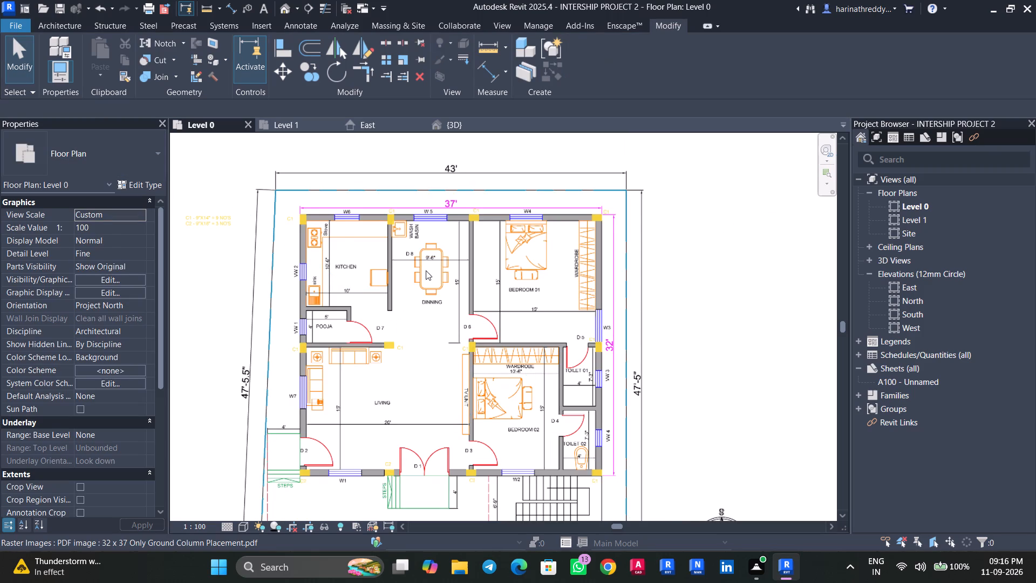
Place the Mesa comedor y sillas dining set, rotated 90 degrees, over the dining table drawn in the PDF plan's dining area.
{"action": "type", "text": "CM"}
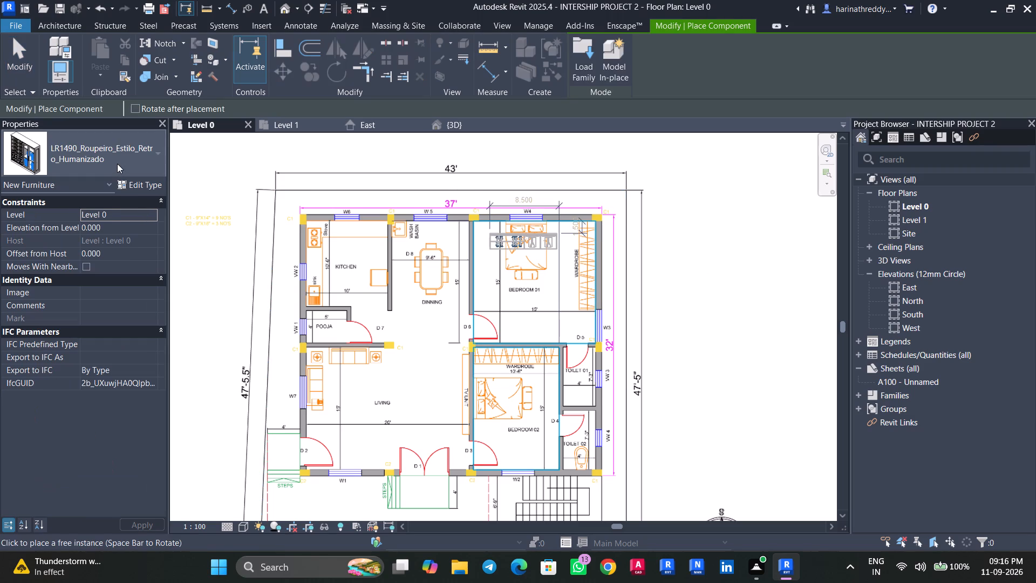
{"action": "left_click", "coordinate": [117, 164]}
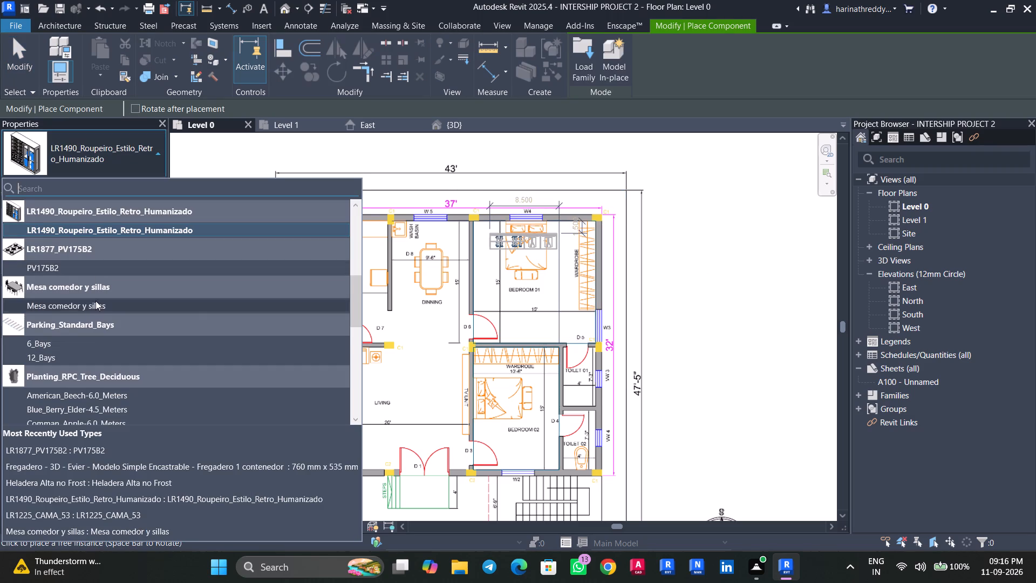
{"action": "left_click", "coordinate": [96, 304]}
{"action": "scroll", "coordinate": [444, 284], "scroll_direction": "up", "scroll_amount": 13}
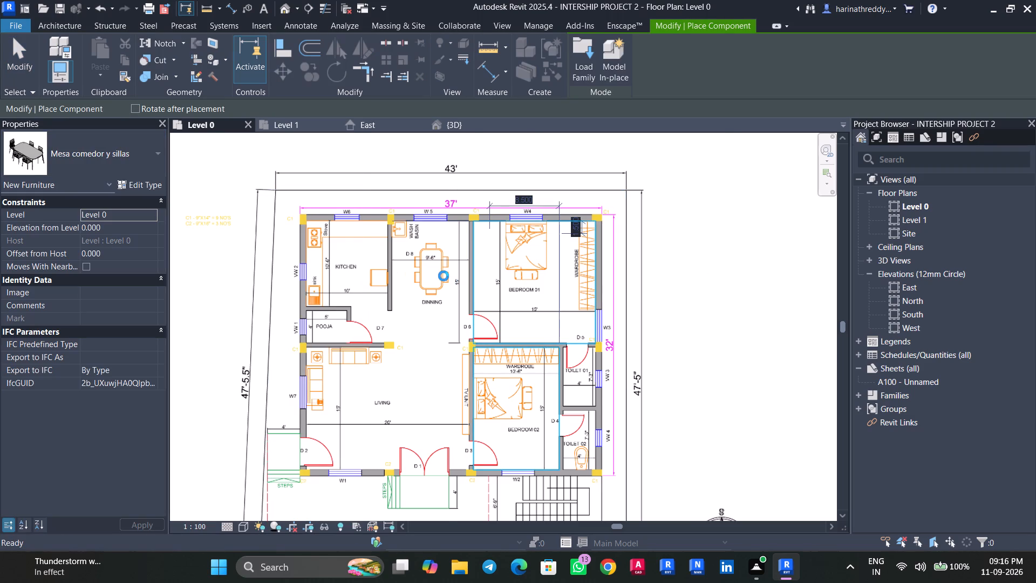
{"action": "scroll", "coordinate": [370, 281], "scroll_direction": "down", "scroll_amount": 8}
{"action": "key", "text": "space"}
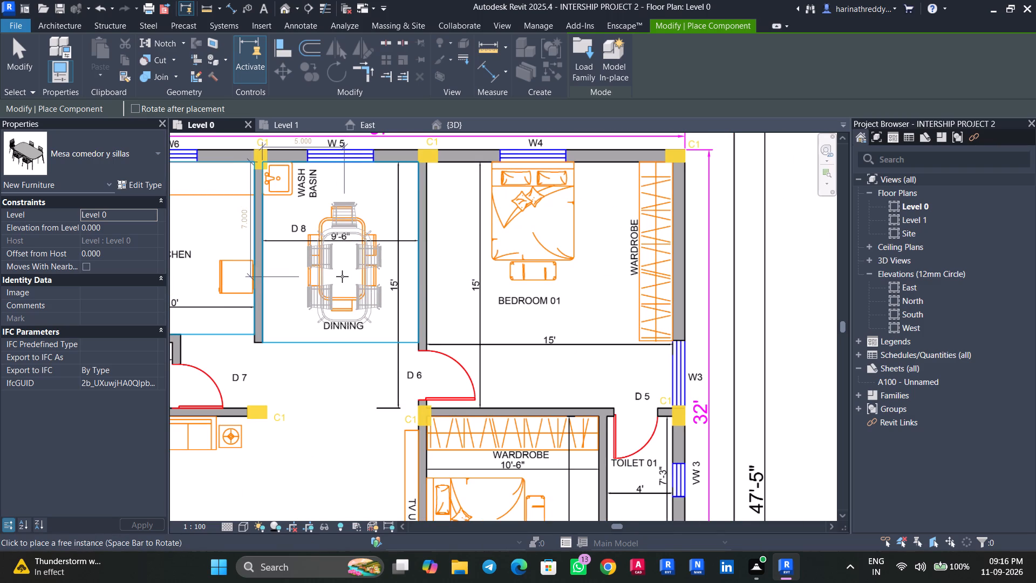
{"action": "left_click", "coordinate": [342, 276]}
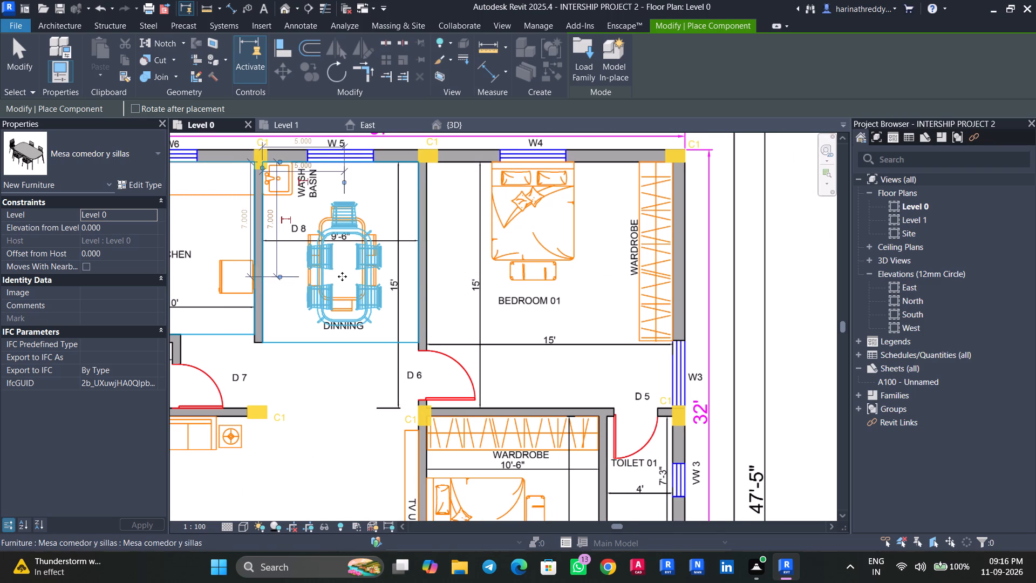
{"action": "key", "text": "Escape"}
{"action": "key", "text": "Escape"}
{"action": "left_click", "coordinate": [343, 262]}
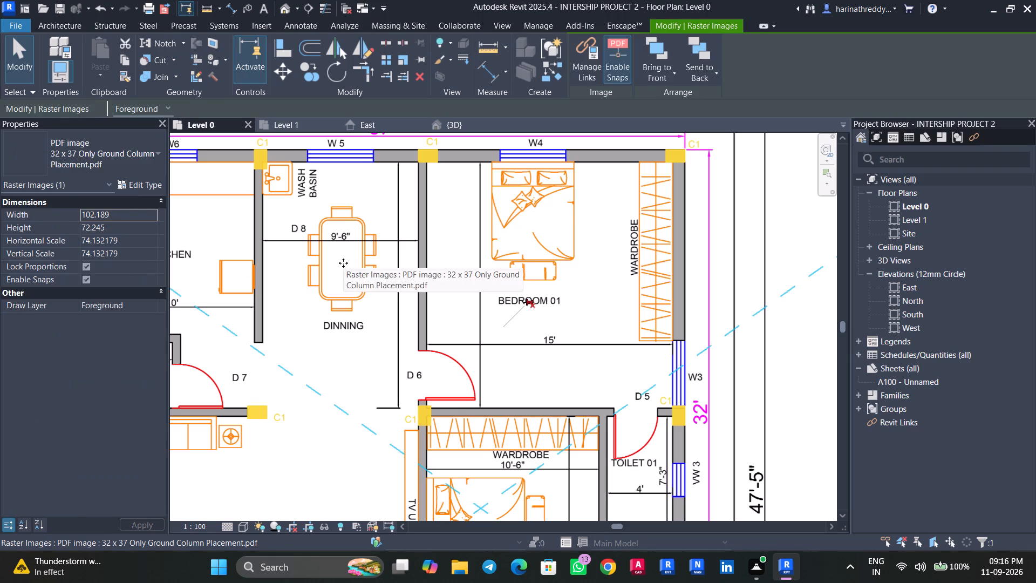
{"action": "key", "text": "Escape"}
Examine the PDF plan's furniture layout, especially the sofas, side tables and TV unit in the living room.
{"action": "scroll", "coordinate": [346, 355], "scroll_direction": "down", "scroll_amount": 9}
{"action": "scroll", "coordinate": [255, 322], "scroll_direction": "up", "scroll_amount": 6}
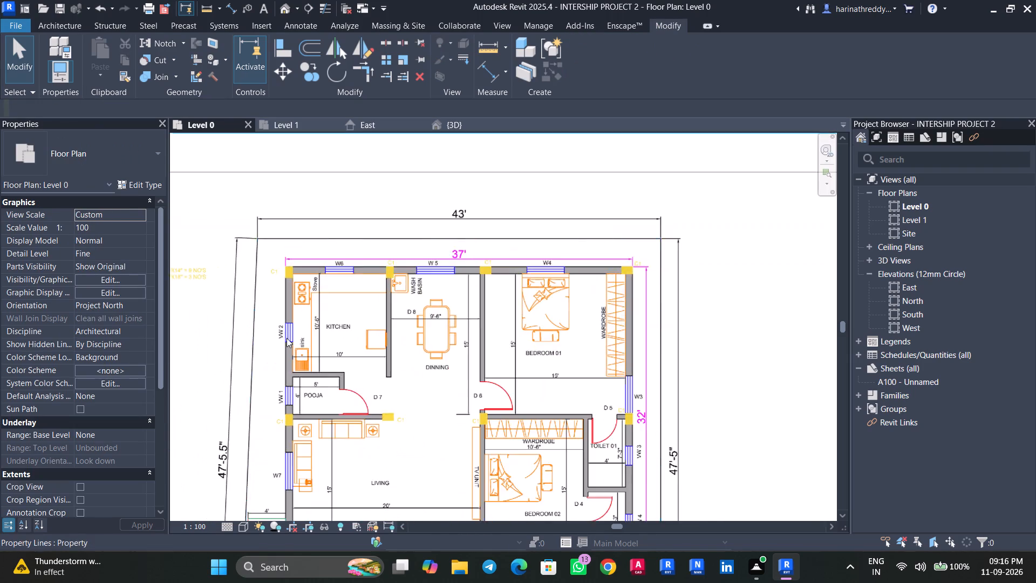
{"action": "scroll", "coordinate": [287, 338], "scroll_direction": "up", "scroll_amount": 4}
{"action": "middle_click_drag", "start_coordinate": [396, 381], "coordinate": [359, 172]}
{"action": "scroll", "coordinate": [415, 343], "scroll_direction": "down", "scroll_amount": 6}
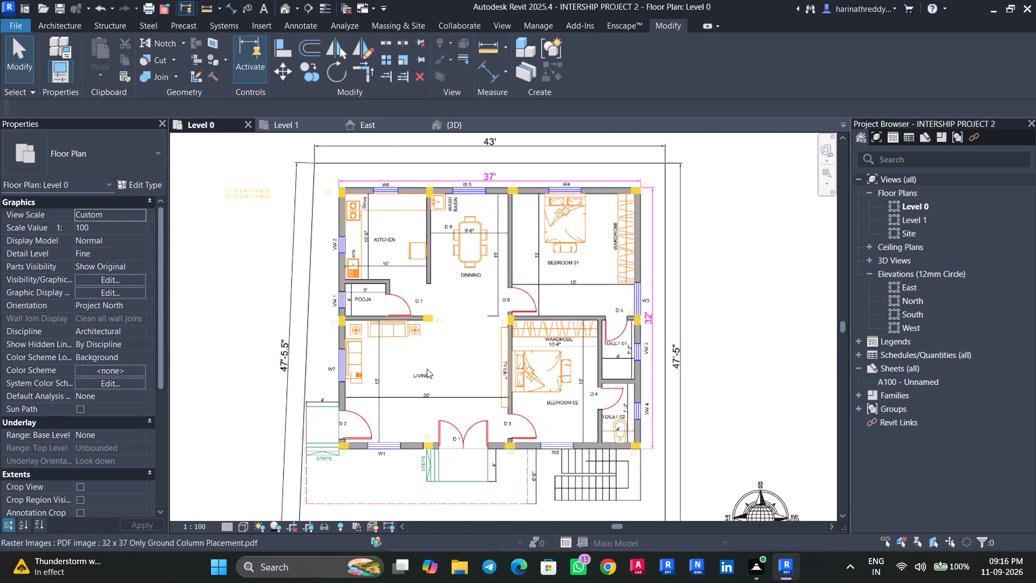
{"action": "middle_click_drag", "start_coordinate": [427, 369], "coordinate": [379, 387]}
{"action": "scroll", "coordinate": [362, 382], "scroll_direction": "up", "scroll_amount": 4}
{"action": "scroll", "coordinate": [294, 391], "scroll_direction": "up", "scroll_amount": 3}
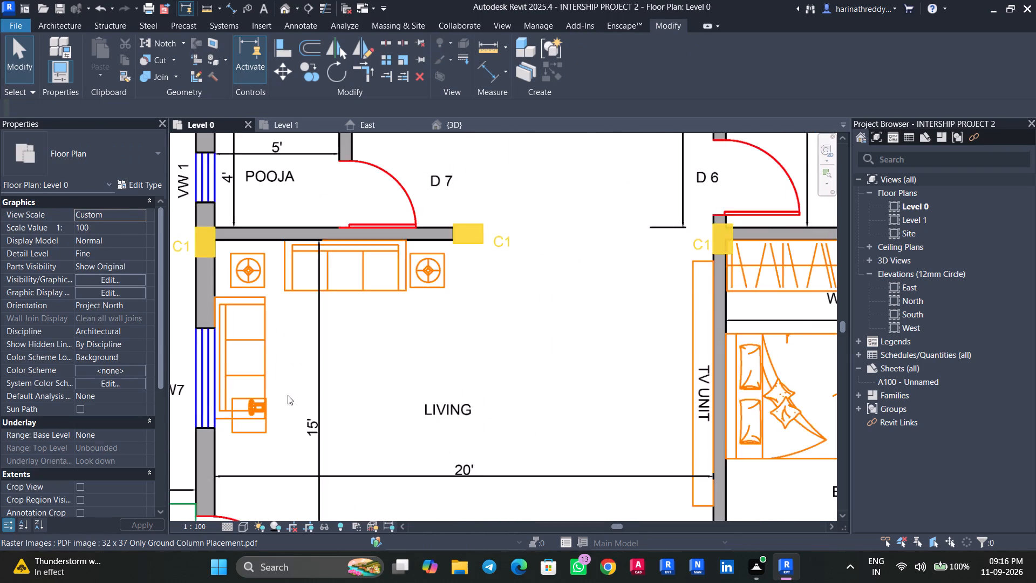
{"action": "scroll", "coordinate": [288, 395], "scroll_direction": "up", "scroll_amount": 4}
{"action": "scroll", "coordinate": [278, 403], "scroll_direction": "down", "scroll_amount": 6}
{"action": "middle_click_drag", "start_coordinate": [278, 403], "coordinate": [331, 389]}
{"action": "scroll", "coordinate": [331, 389], "scroll_direction": "down", "scroll_amount": 4}
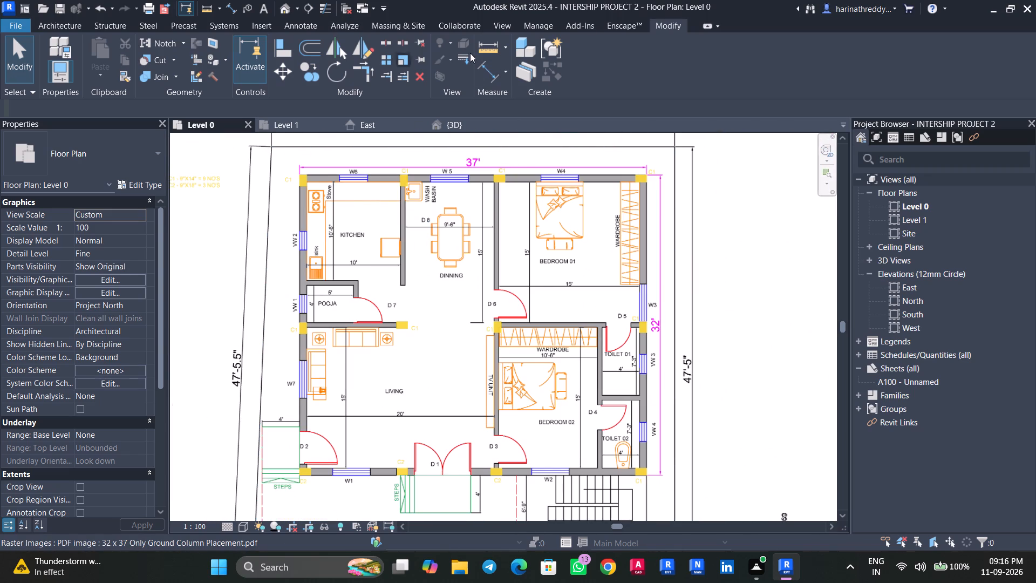
Open the Load Autodesk Family library.
{"action": "left_click", "coordinate": [267, 29]}
{"action": "left_click", "coordinate": [578, 67]}
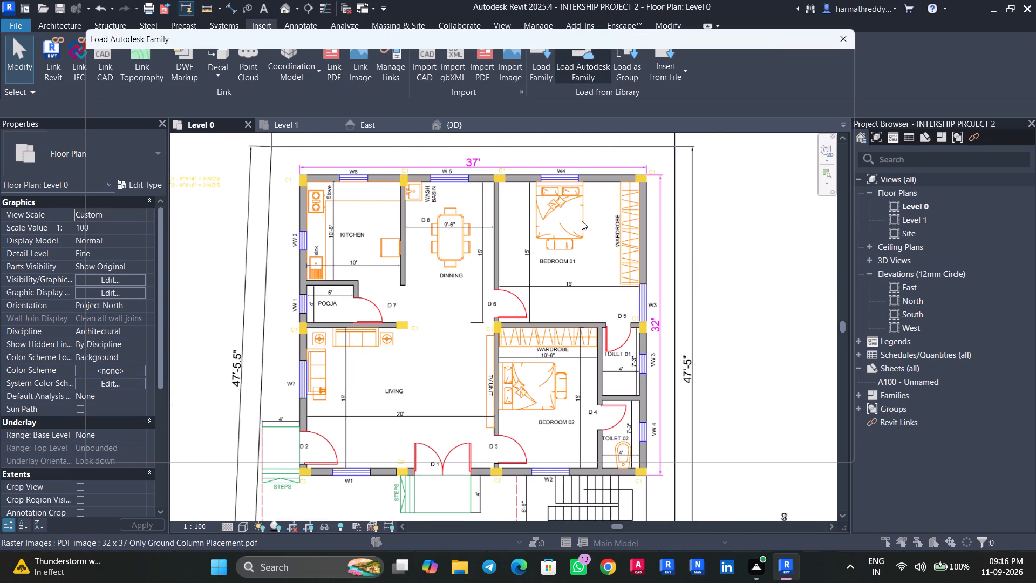
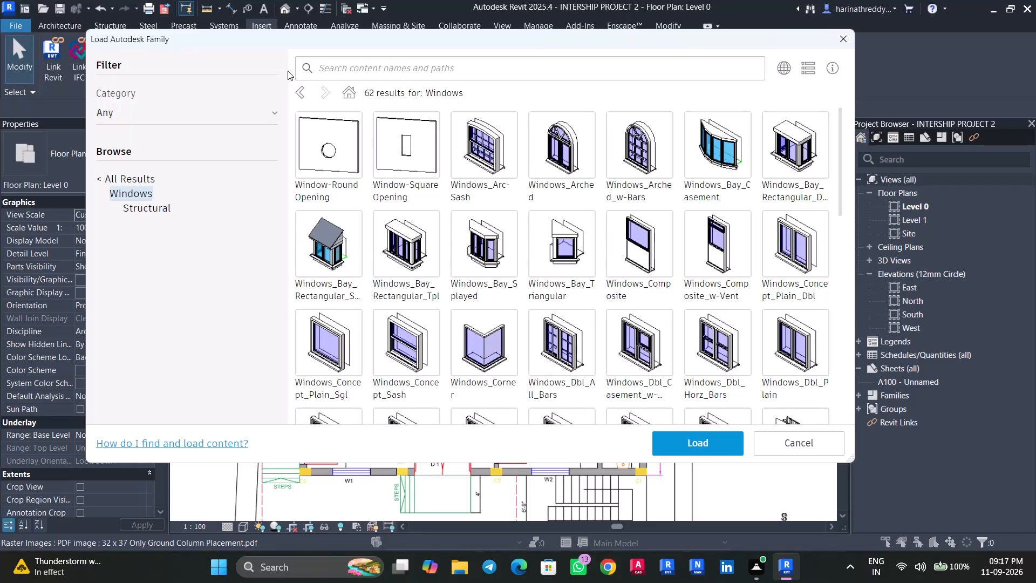
Search the Autodesk family library for SOFA and load the Furniture_Crescent_Sofa family.
{"action": "left_click", "coordinate": [347, 92]}
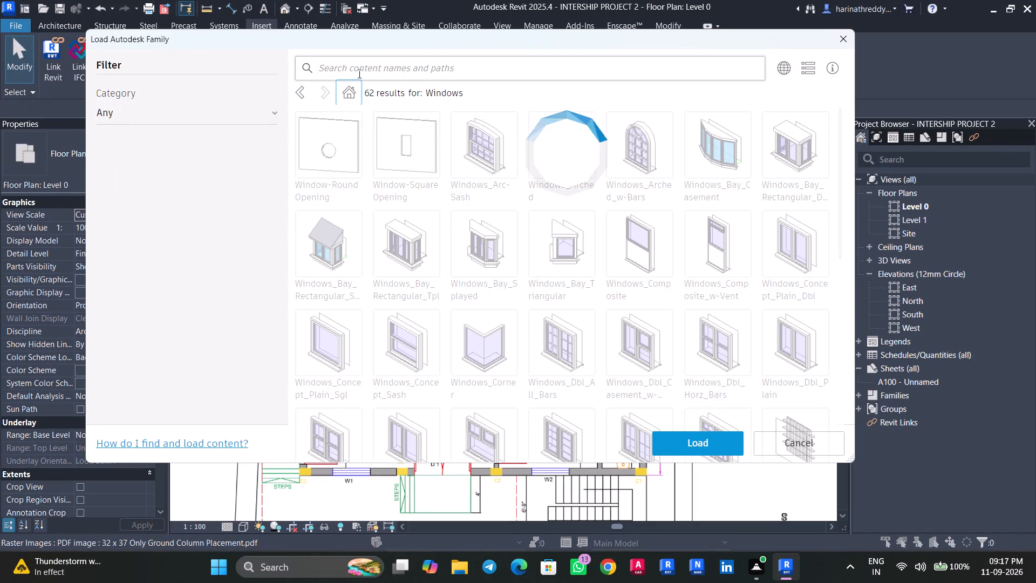
{"action": "left_click", "coordinate": [358, 73]}
{"action": "type", "text": "SOFA"}
{"action": "key", "text": "Return"}
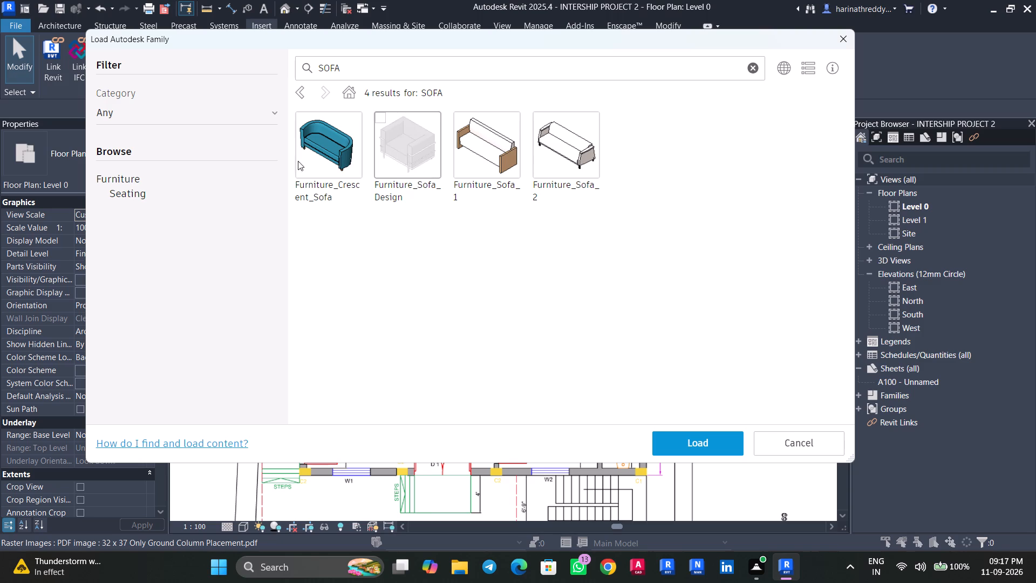
{"action": "left_click", "coordinate": [301, 117]}
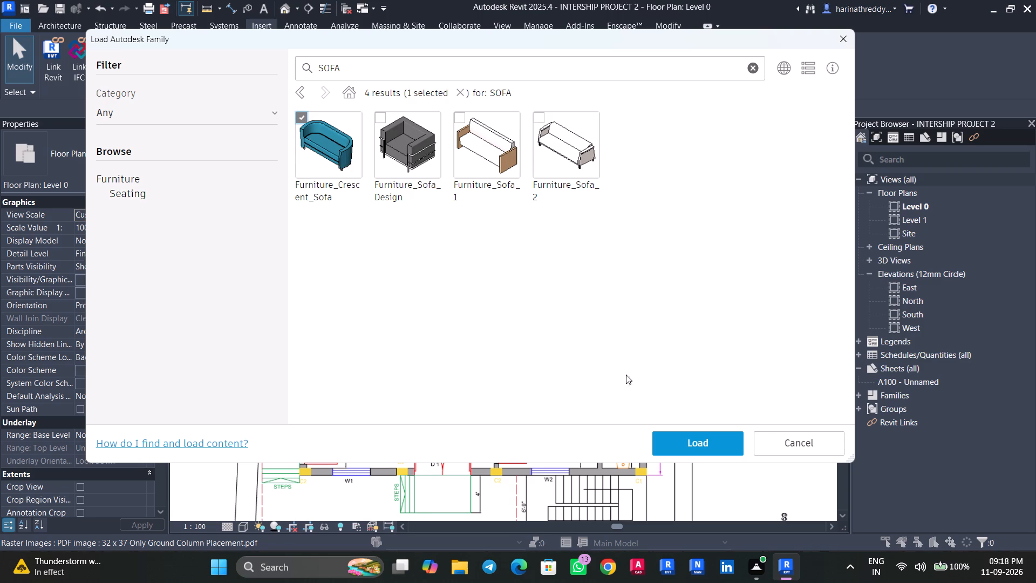
{"action": "left_click", "coordinate": [701, 437]}
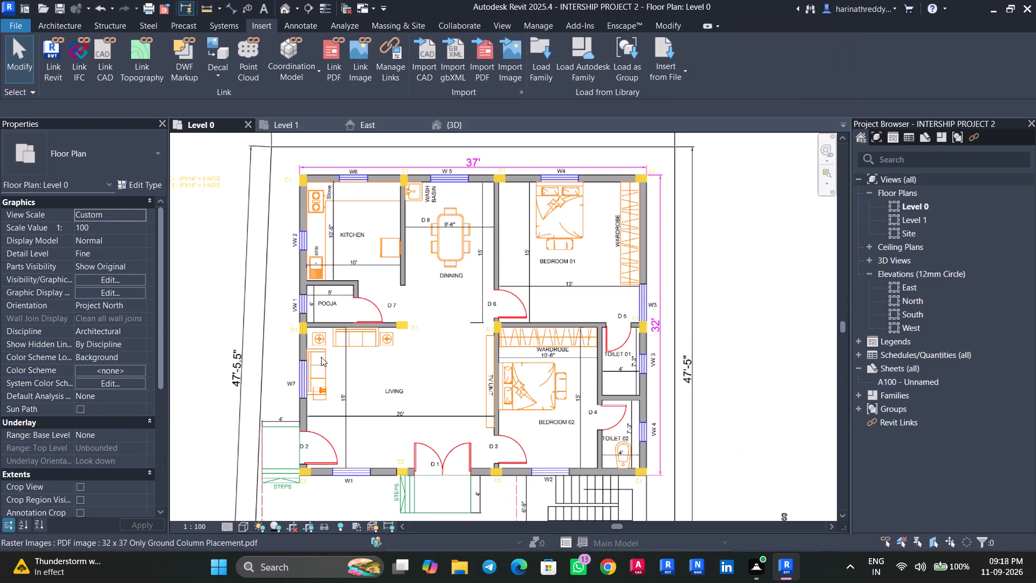
Place the crescent sofa, rotated 90 degrees, over the plan's sofa beside window W7 in the living room.
{"action": "scroll", "coordinate": [324, 390], "scroll_direction": "up", "scroll_amount": 5}
{"action": "key", "text": "c"}
{"action": "key", "text": "m"}
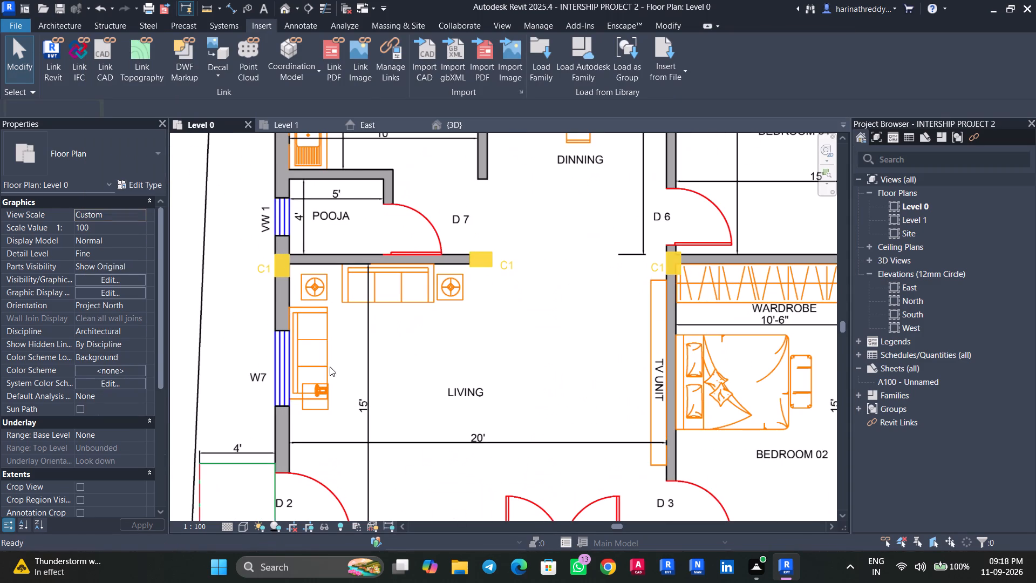
{"action": "key", "text": "space"}
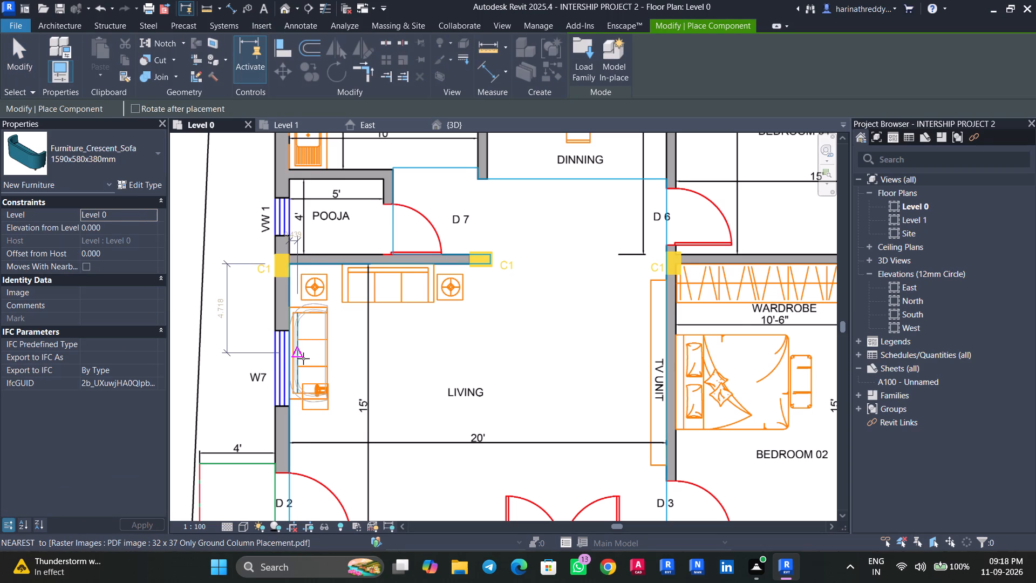
{"action": "left_click", "coordinate": [303, 358]}
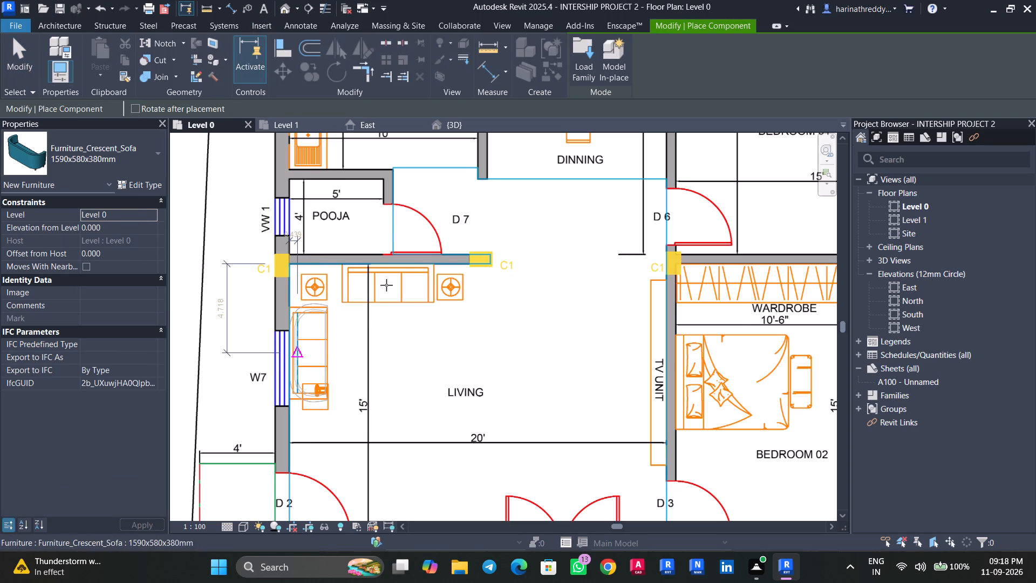
Place a second crescent sofa, rotated to face the living room, over the plan's sofa along the pooja room wall.
{"action": "key", "text": "space"}
{"action": "key", "text": "space"}
{"action": "key", "text": "space"}
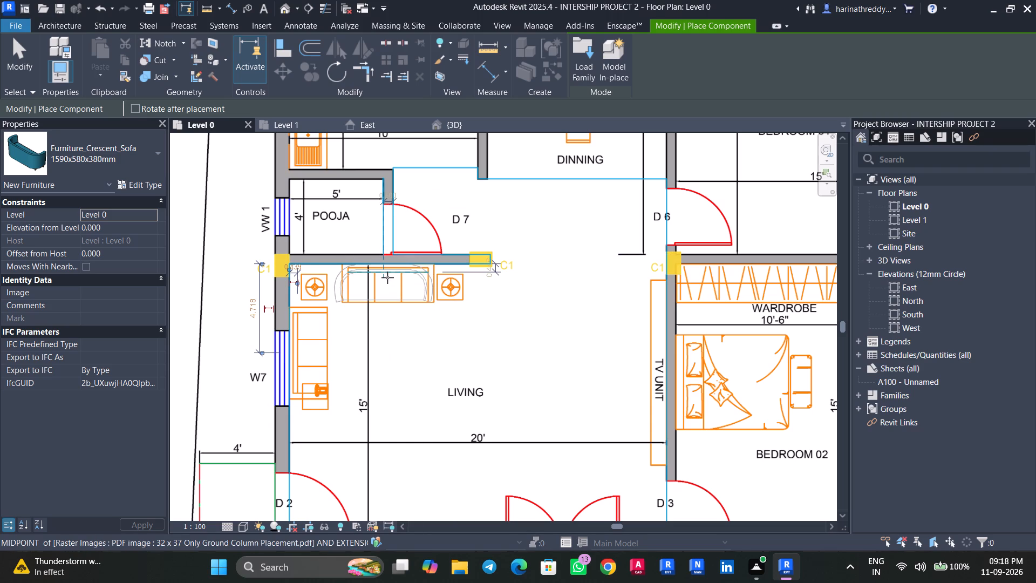
{"action": "left_click", "coordinate": [387, 277]}
{"action": "key", "text": "Escape"}
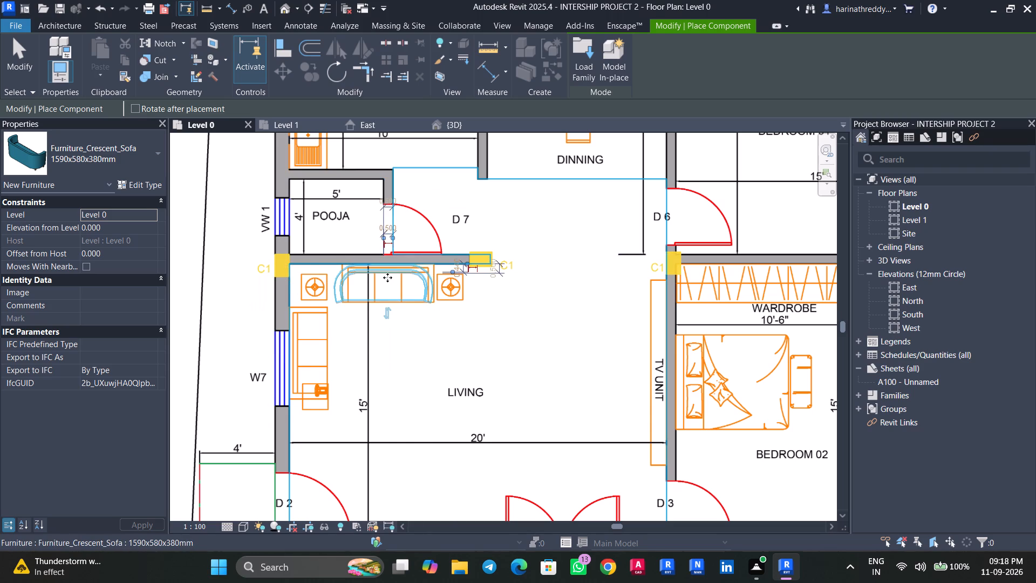
{"action": "key", "text": "Escape"}
{"action": "key", "text": "Escape"}
Examine the Furniture category of the Autodesk family library for a table matching the plan's living room side tables.
{"action": "scroll", "coordinate": [400, 346], "scroll_direction": "down", "scroll_amount": 5}
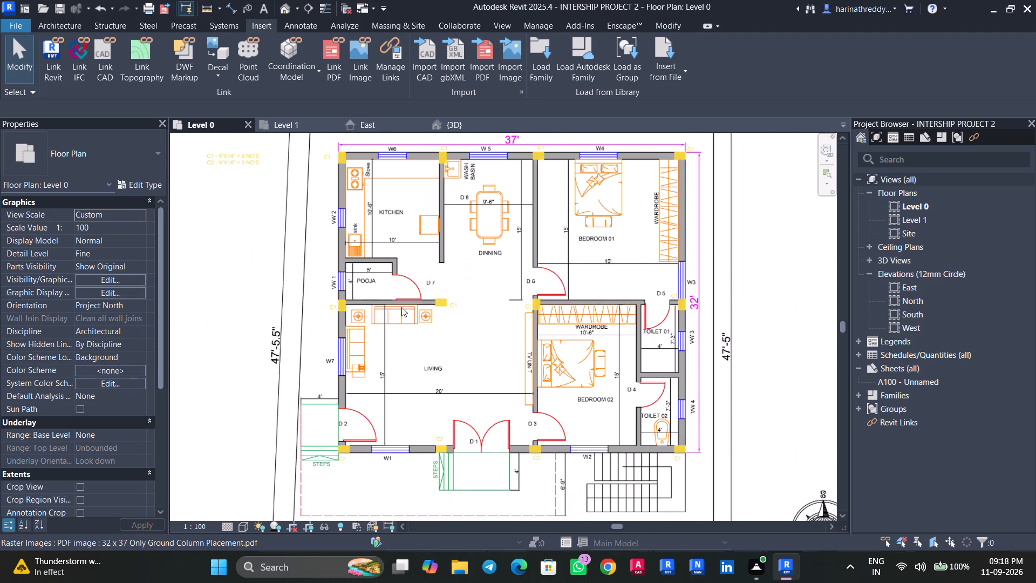
{"action": "left_click", "coordinate": [587, 71]}
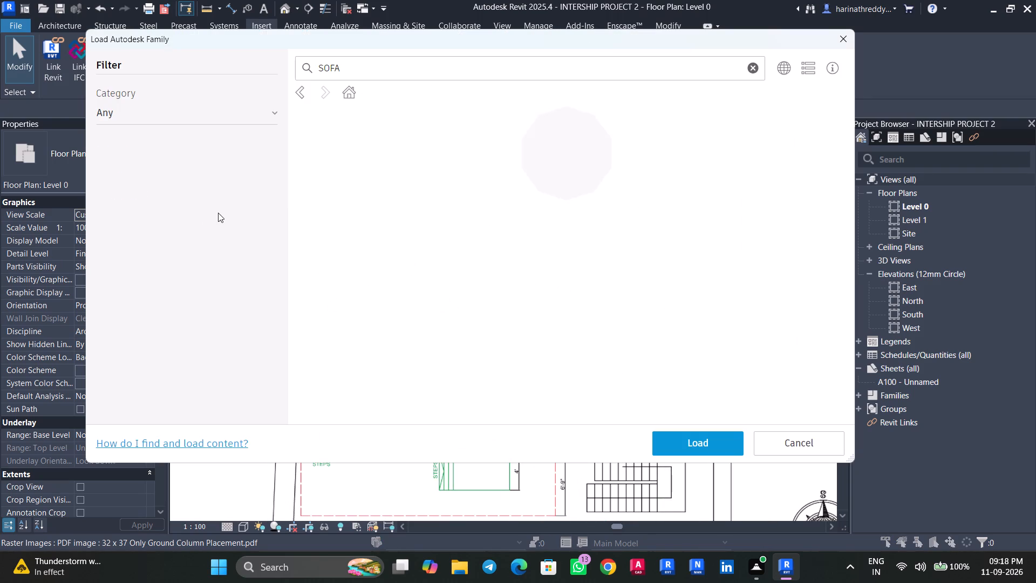
{"action": "left_click", "coordinate": [134, 178]}
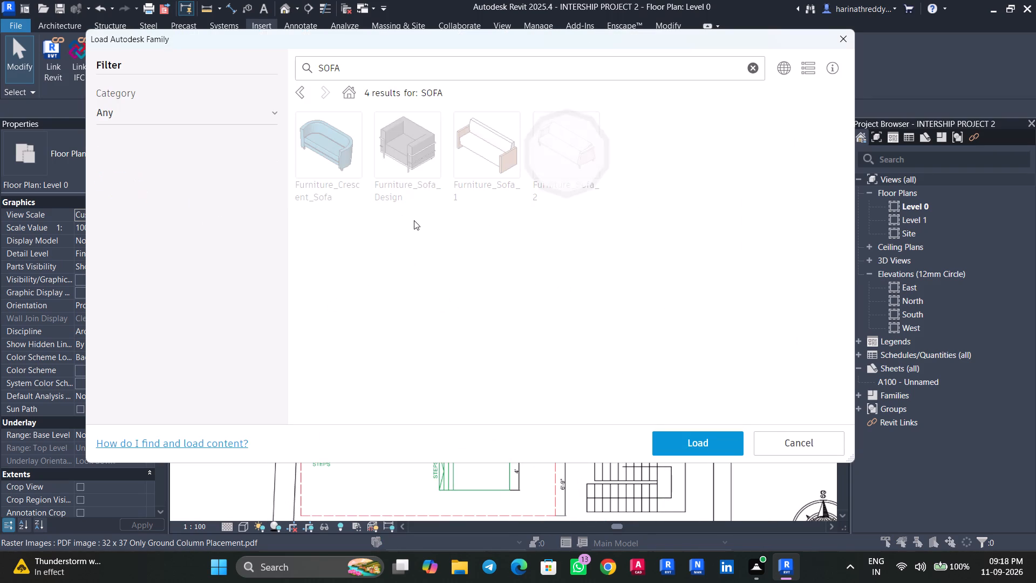
{"action": "left_click", "coordinate": [104, 179]}
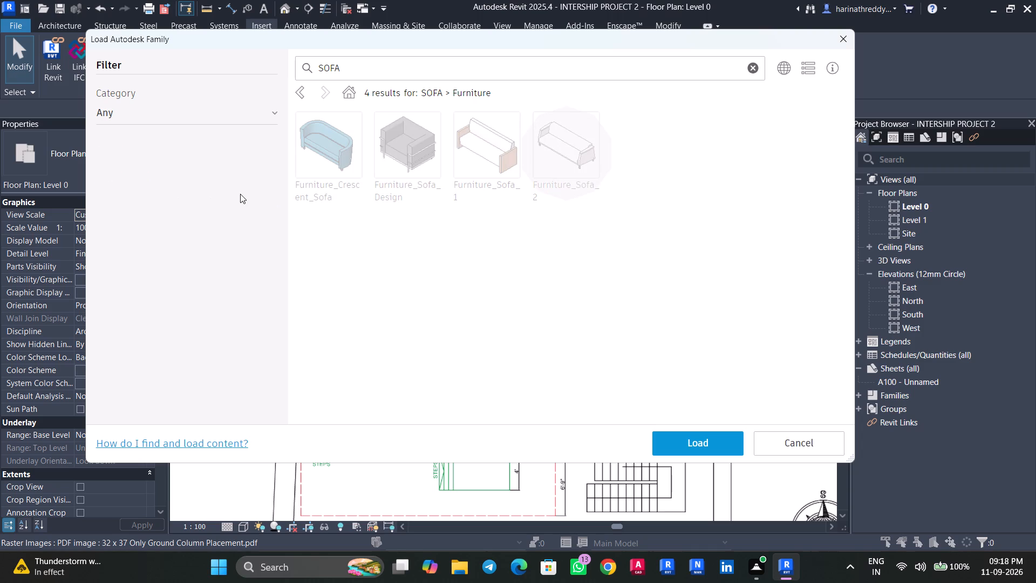
{"action": "left_click", "coordinate": [349, 93]}
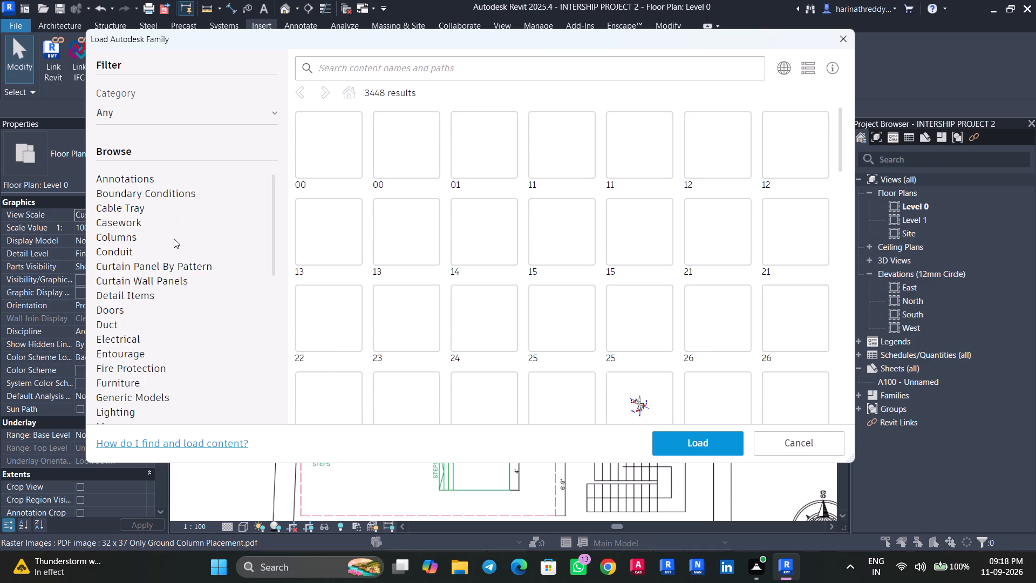
{"action": "left_click", "coordinate": [110, 384]}
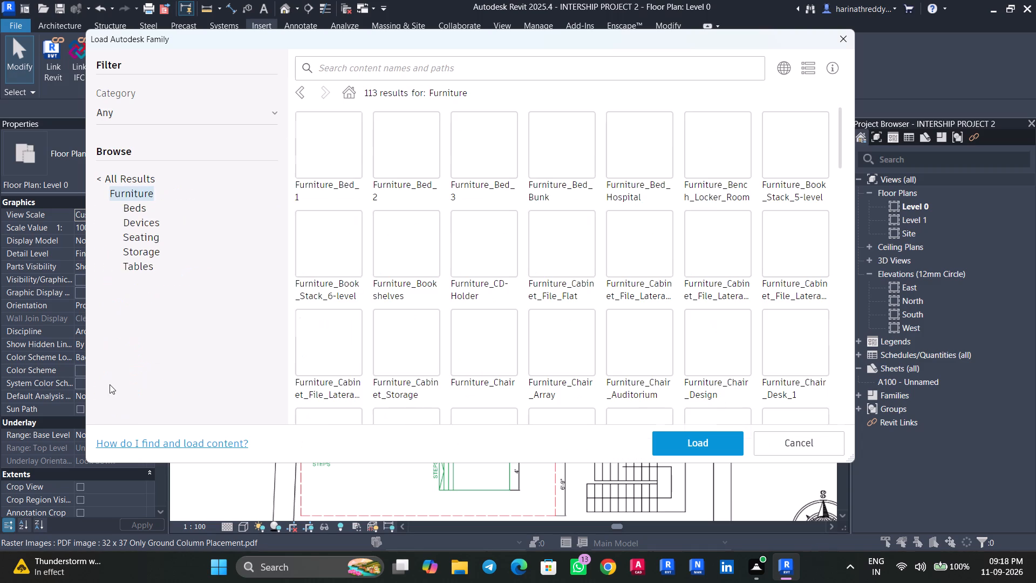
{"action": "scroll", "coordinate": [591, 214], "scroll_direction": "down", "scroll_amount": 3}
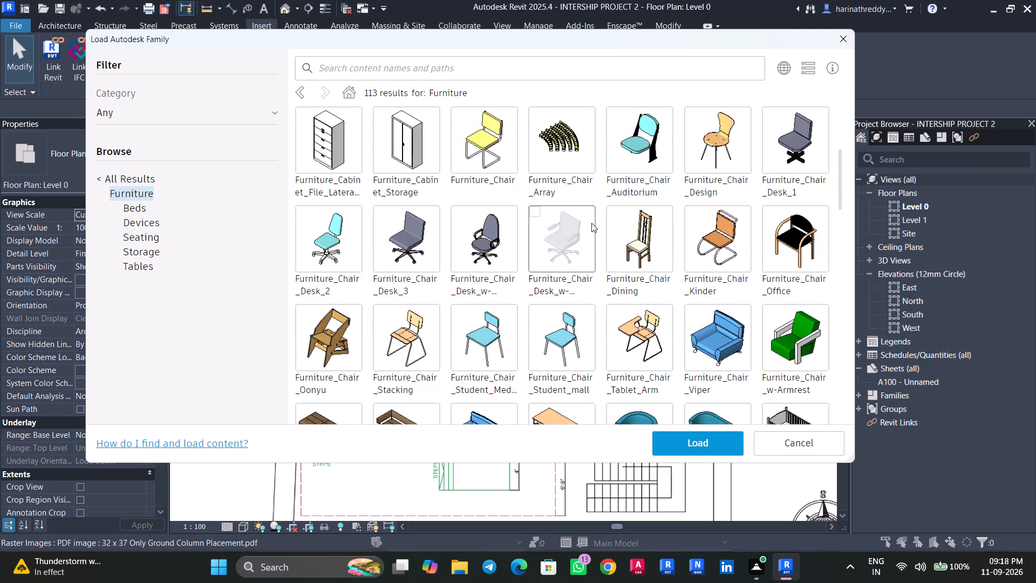
{"action": "scroll", "coordinate": [591, 224], "scroll_direction": "down", "scroll_amount": 6}
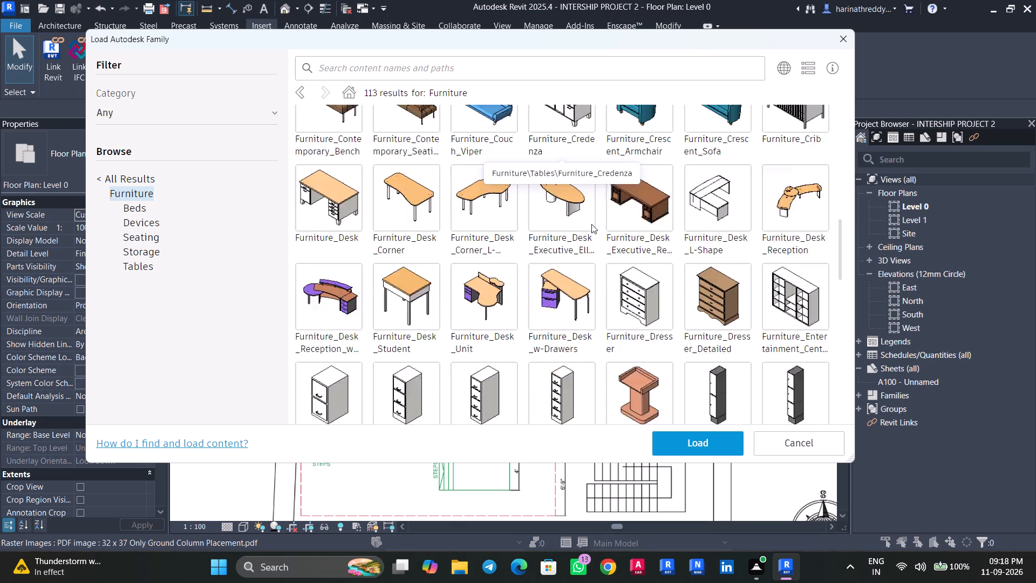
{"action": "scroll", "coordinate": [591, 224], "scroll_direction": "down", "scroll_amount": 6}
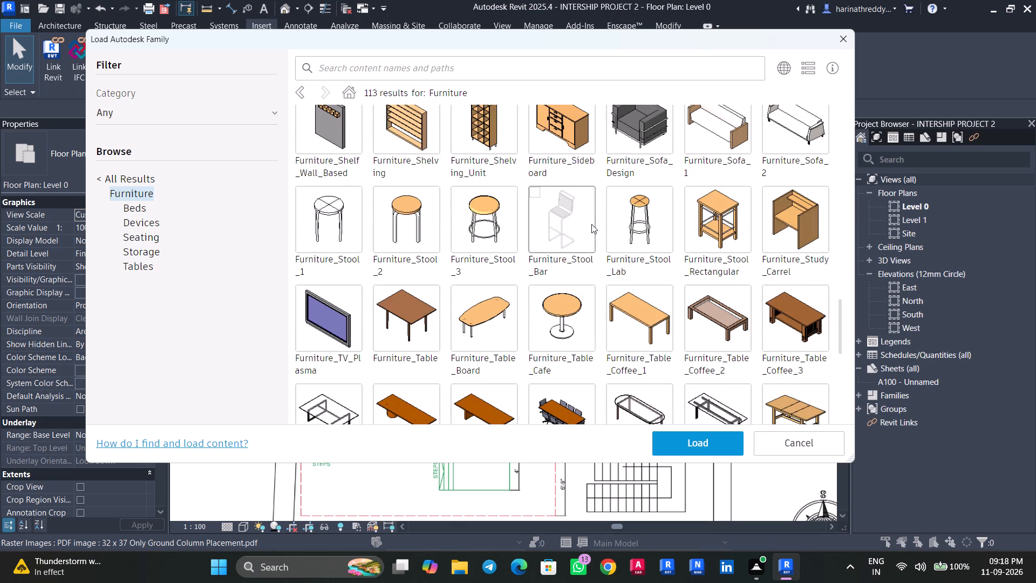
{"action": "scroll", "coordinate": [591, 224], "scroll_direction": "down", "scroll_amount": 2}
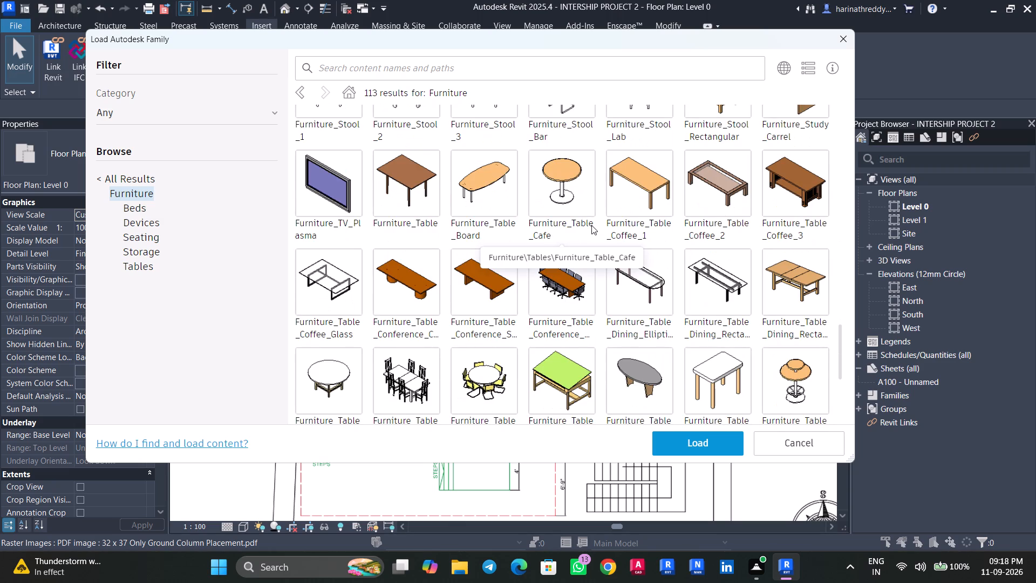
{"action": "scroll", "coordinate": [591, 233], "scroll_direction": "up", "scroll_amount": 3}
{"action": "scroll", "coordinate": [512, 311], "scroll_direction": "up", "scroll_amount": 3}
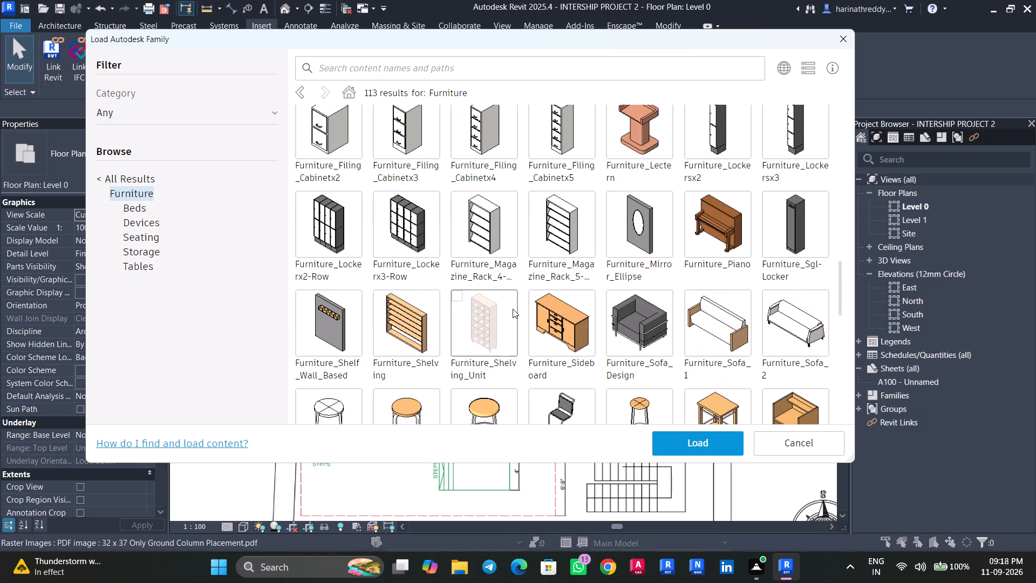
{"action": "scroll", "coordinate": [513, 309], "scroll_direction": "down", "scroll_amount": 2}
{"action": "scroll", "coordinate": [513, 309], "scroll_direction": "up", "scroll_amount": 3}
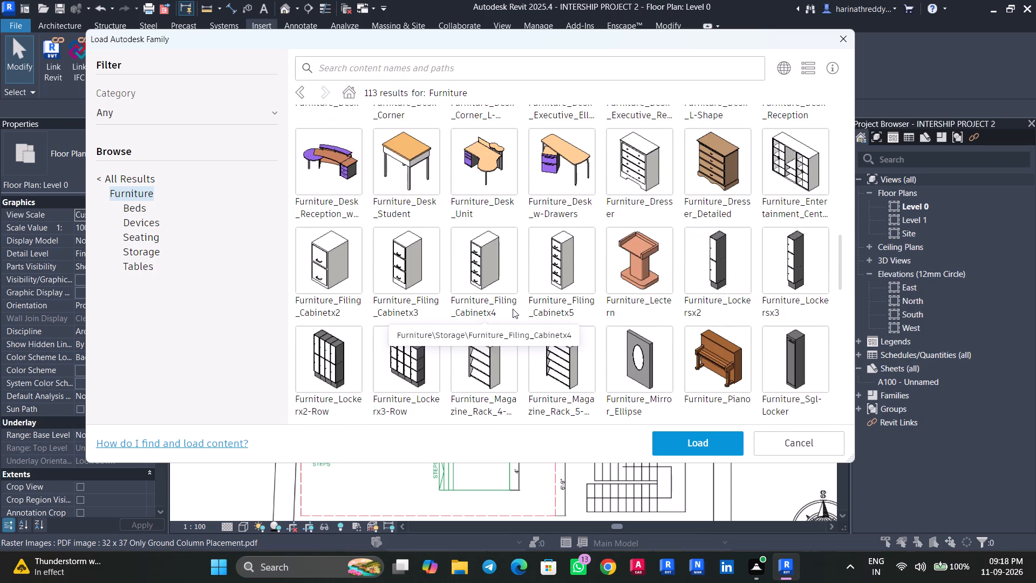
{"action": "scroll", "coordinate": [513, 309], "scroll_direction": "down", "scroll_amount": 4}
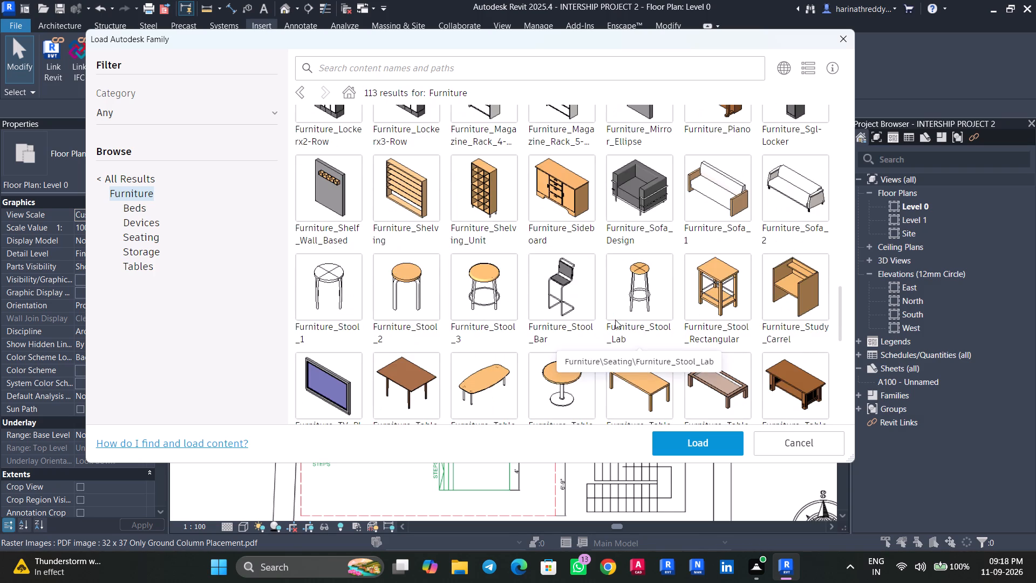
{"action": "scroll", "coordinate": [507, 296], "scroll_direction": "down", "scroll_amount": 2}
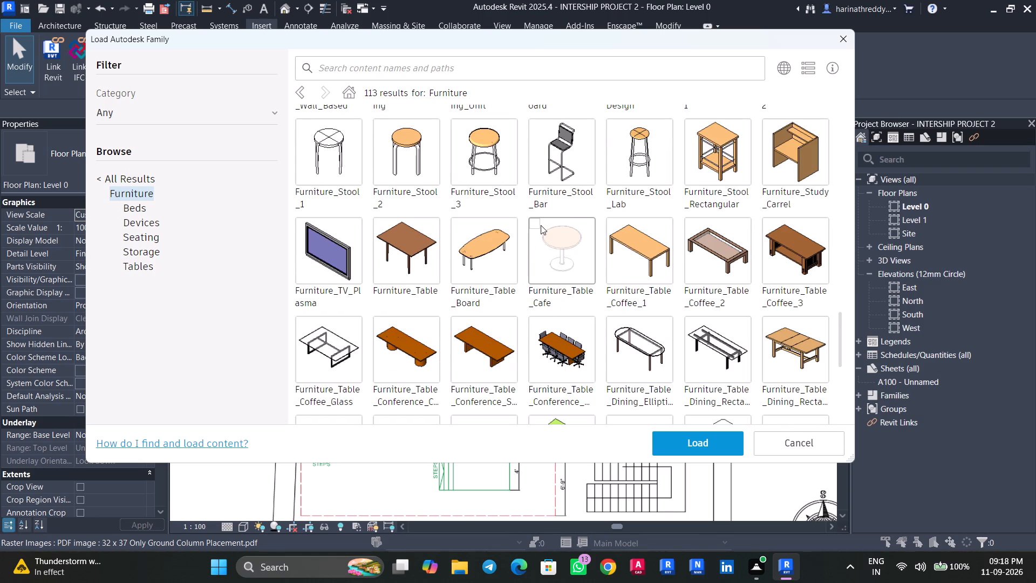
Load the Furniture_Table_Round_1 family together with the high-level round table family.
{"action": "left_click", "coordinate": [541, 225]}
{"action": "scroll", "coordinate": [575, 272], "scroll_direction": "down", "scroll_amount": 2}
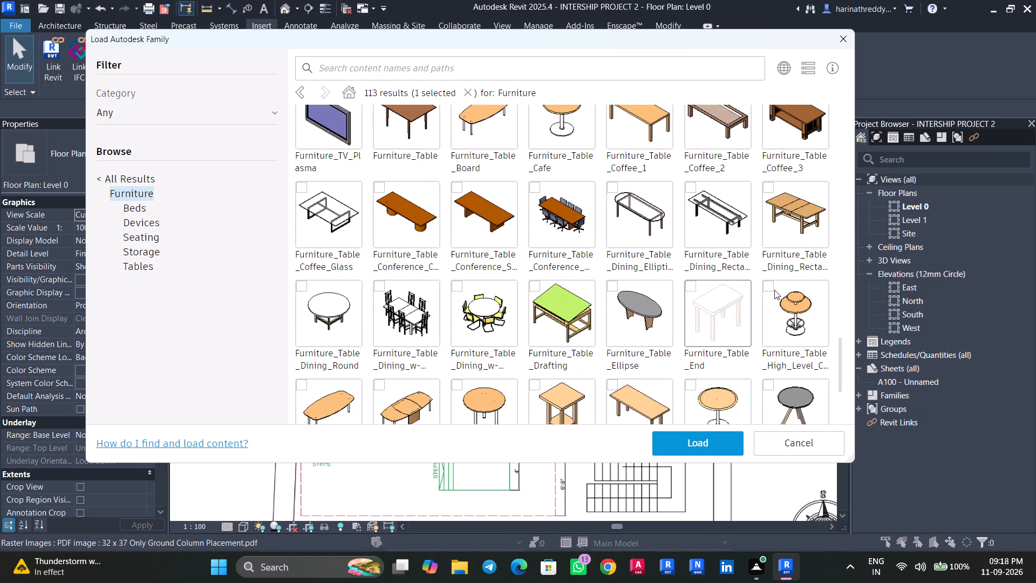
{"action": "left_click", "coordinate": [774, 290]}
{"action": "scroll", "coordinate": [765, 333], "scroll_direction": "down", "scroll_amount": 2}
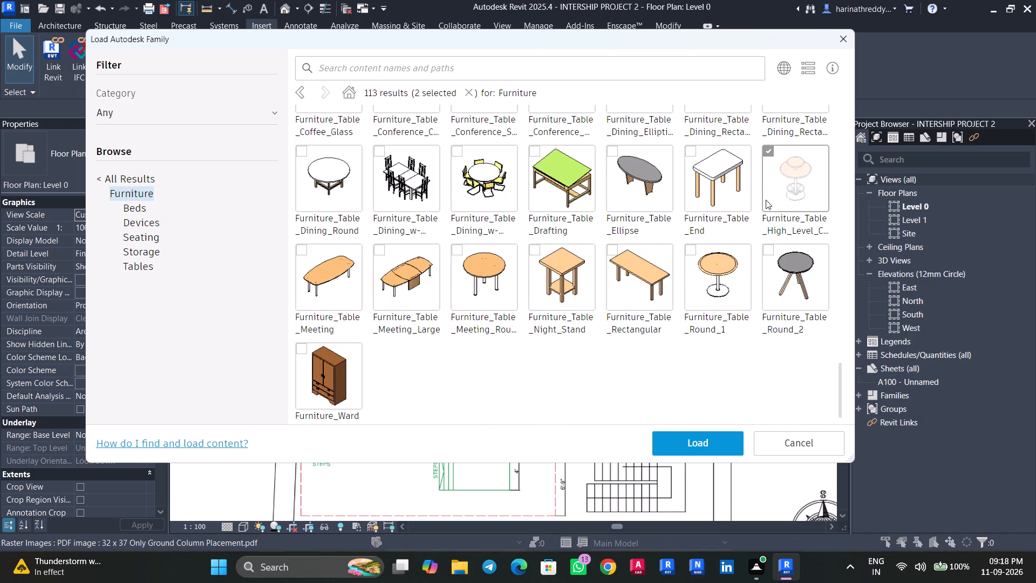
{"action": "left_click", "coordinate": [766, 153]}
{"action": "scroll", "coordinate": [727, 236], "scroll_direction": "up", "scroll_amount": 3}
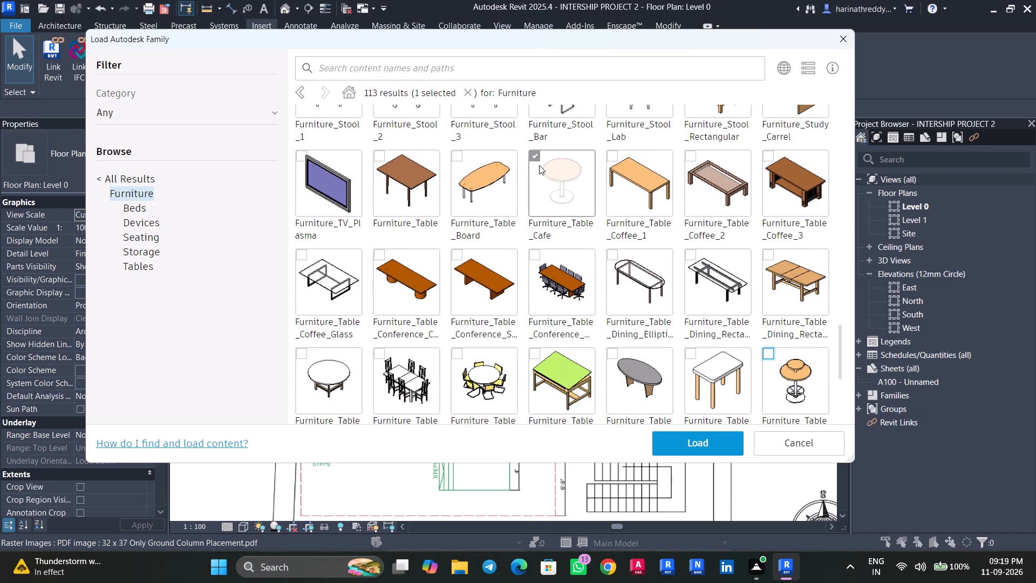
{"action": "left_click", "coordinate": [534, 157]}
{"action": "scroll", "coordinate": [644, 287], "scroll_direction": "down", "scroll_amount": 2}
{"action": "left_click", "coordinate": [695, 321]}
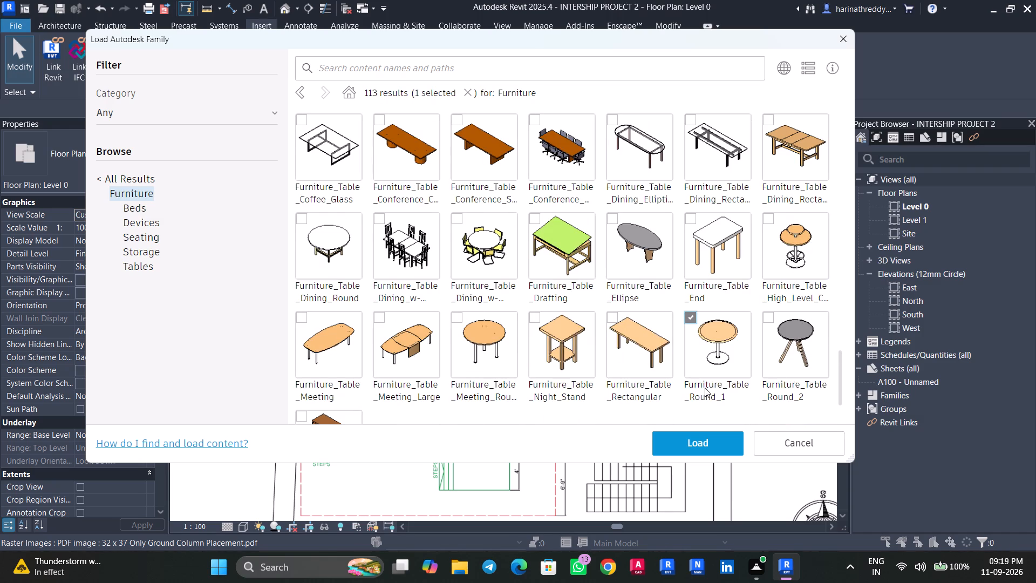
{"action": "left_click", "coordinate": [771, 216]}
{"action": "left_click", "coordinate": [727, 444]}
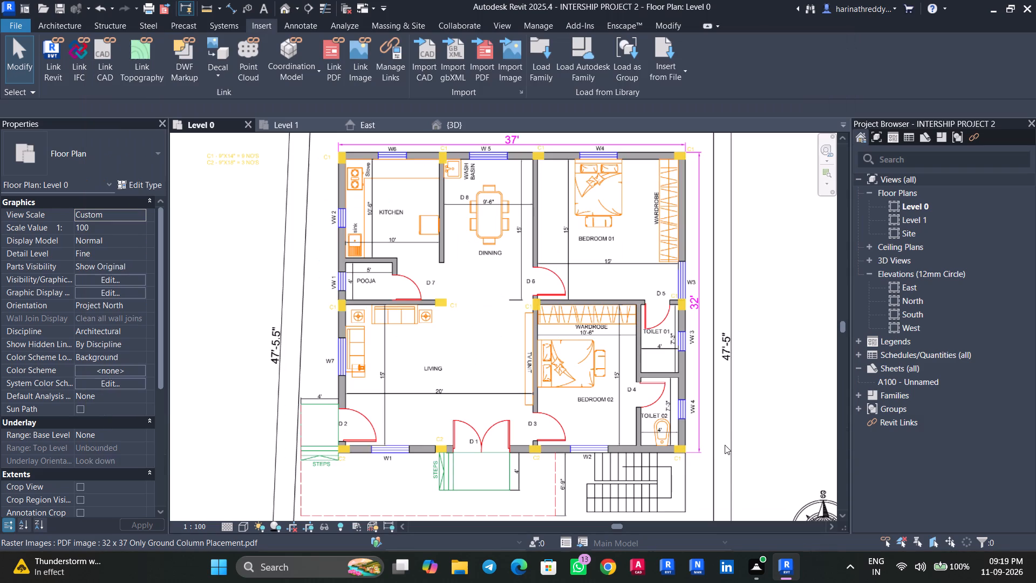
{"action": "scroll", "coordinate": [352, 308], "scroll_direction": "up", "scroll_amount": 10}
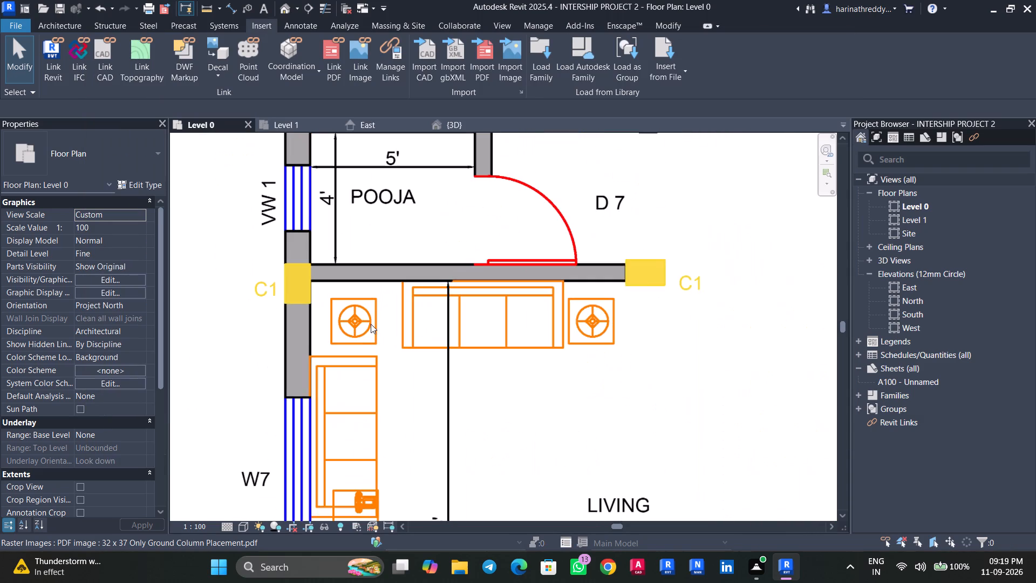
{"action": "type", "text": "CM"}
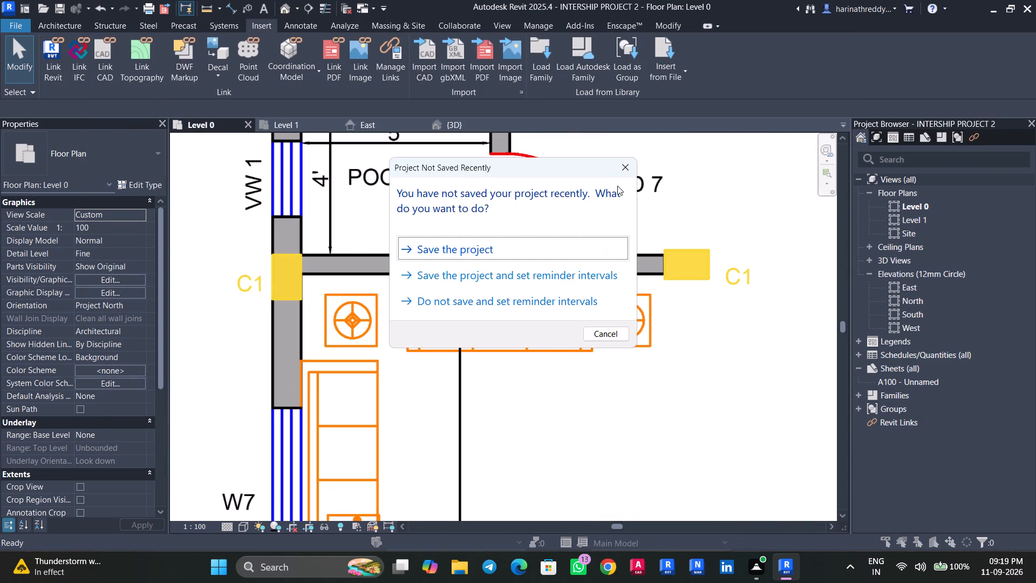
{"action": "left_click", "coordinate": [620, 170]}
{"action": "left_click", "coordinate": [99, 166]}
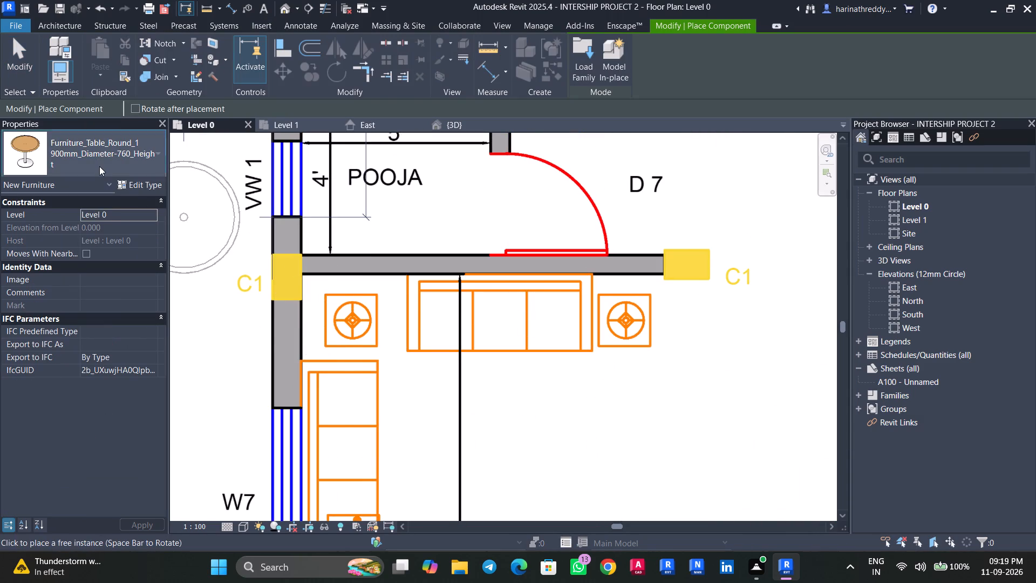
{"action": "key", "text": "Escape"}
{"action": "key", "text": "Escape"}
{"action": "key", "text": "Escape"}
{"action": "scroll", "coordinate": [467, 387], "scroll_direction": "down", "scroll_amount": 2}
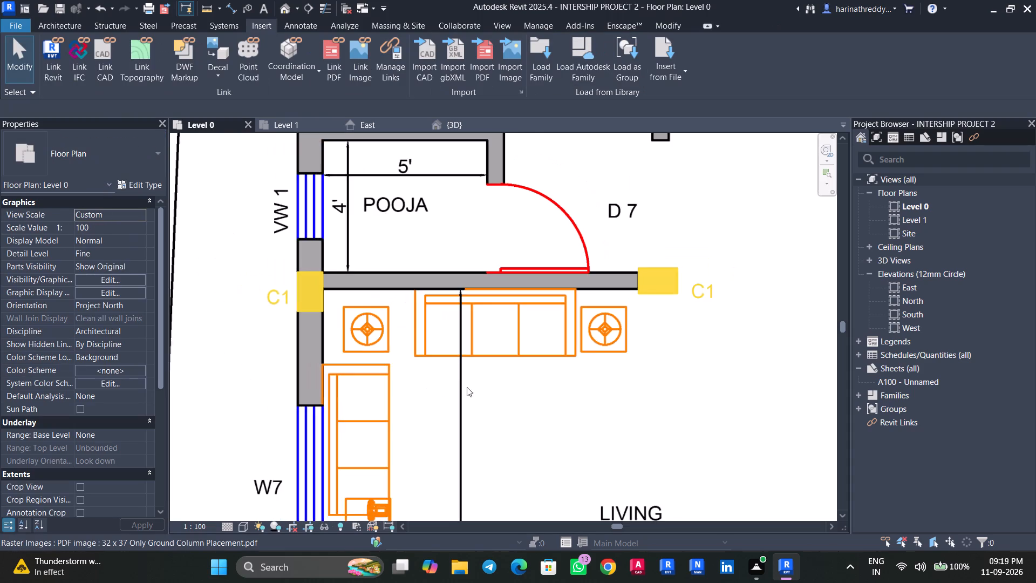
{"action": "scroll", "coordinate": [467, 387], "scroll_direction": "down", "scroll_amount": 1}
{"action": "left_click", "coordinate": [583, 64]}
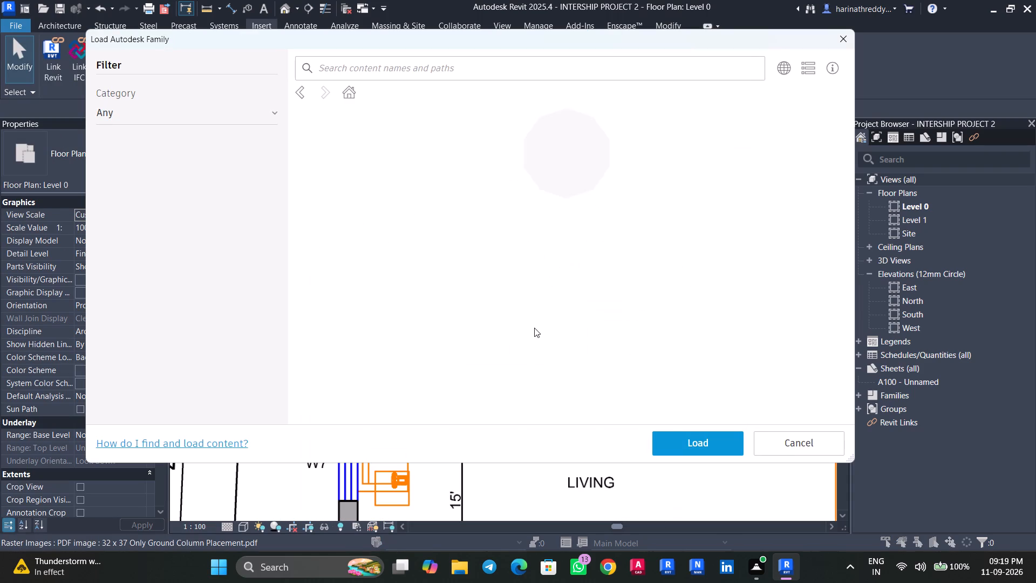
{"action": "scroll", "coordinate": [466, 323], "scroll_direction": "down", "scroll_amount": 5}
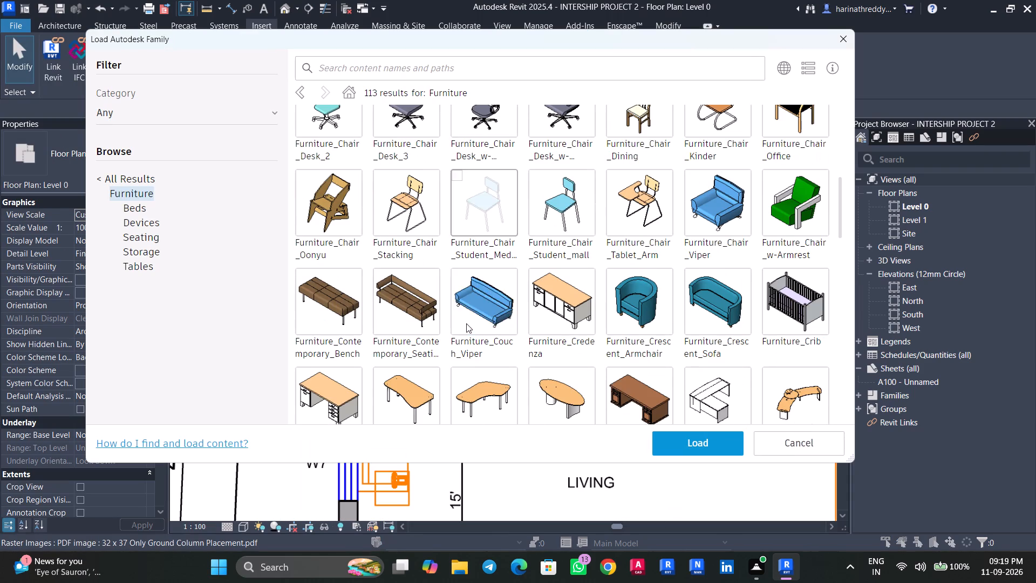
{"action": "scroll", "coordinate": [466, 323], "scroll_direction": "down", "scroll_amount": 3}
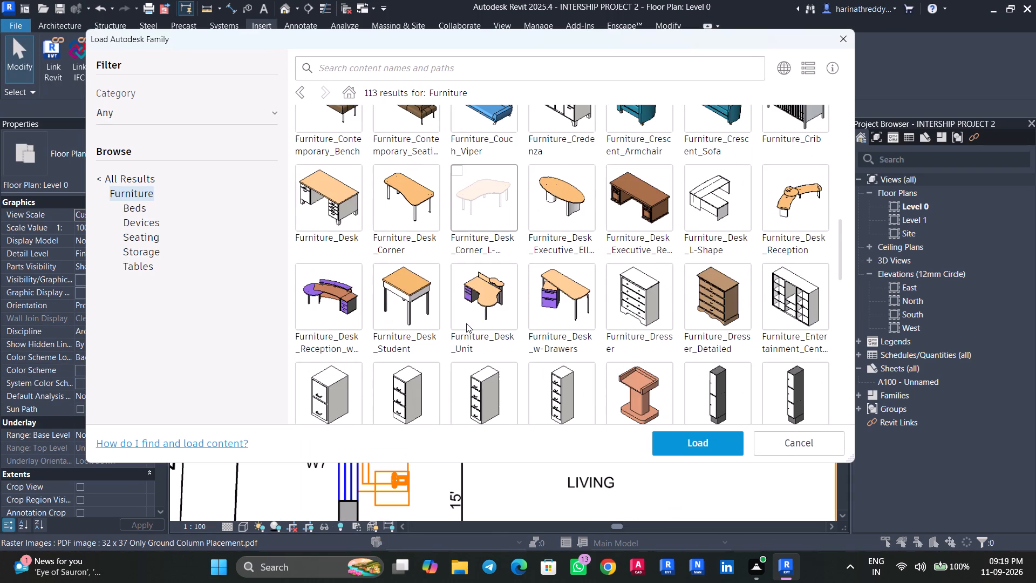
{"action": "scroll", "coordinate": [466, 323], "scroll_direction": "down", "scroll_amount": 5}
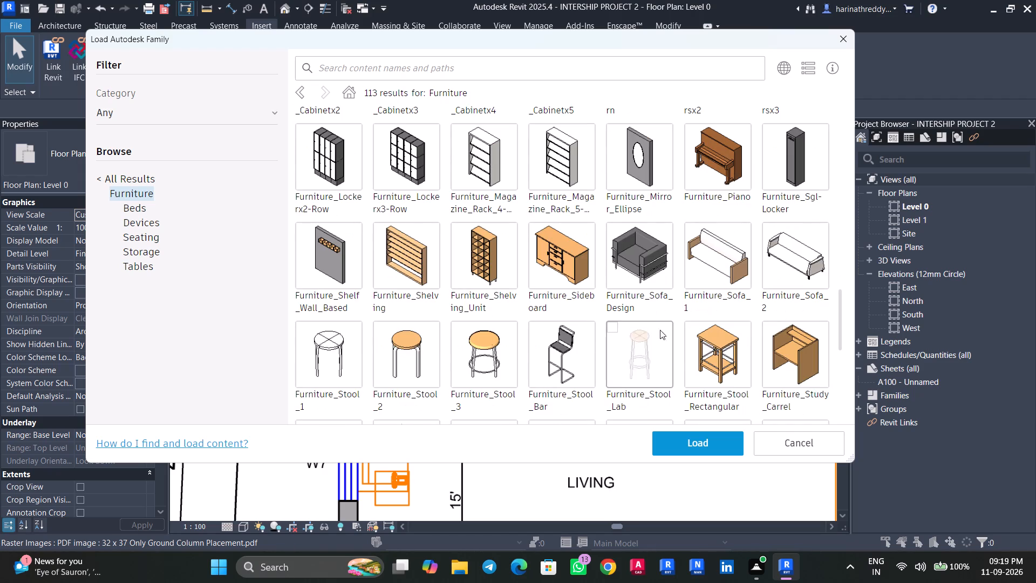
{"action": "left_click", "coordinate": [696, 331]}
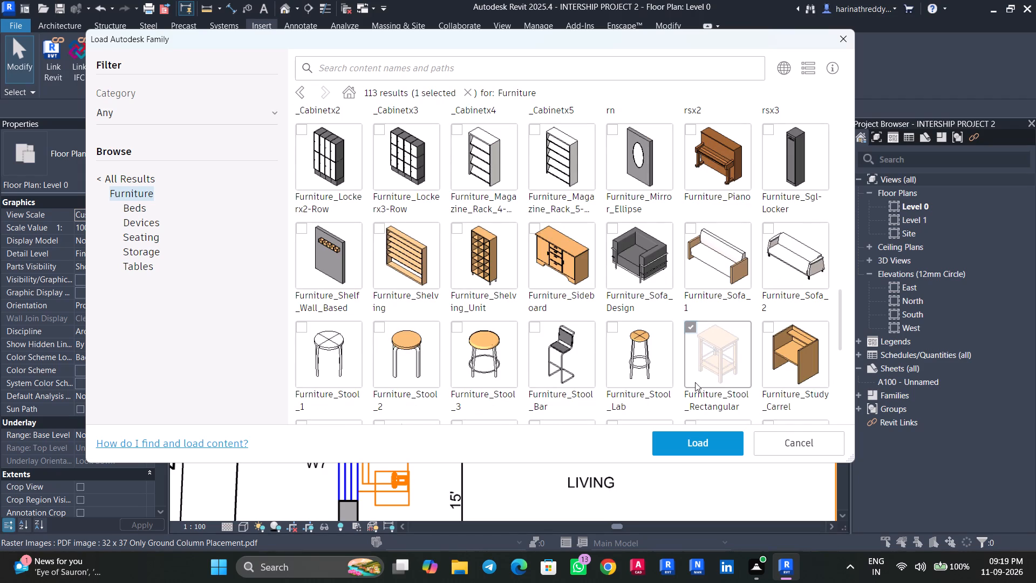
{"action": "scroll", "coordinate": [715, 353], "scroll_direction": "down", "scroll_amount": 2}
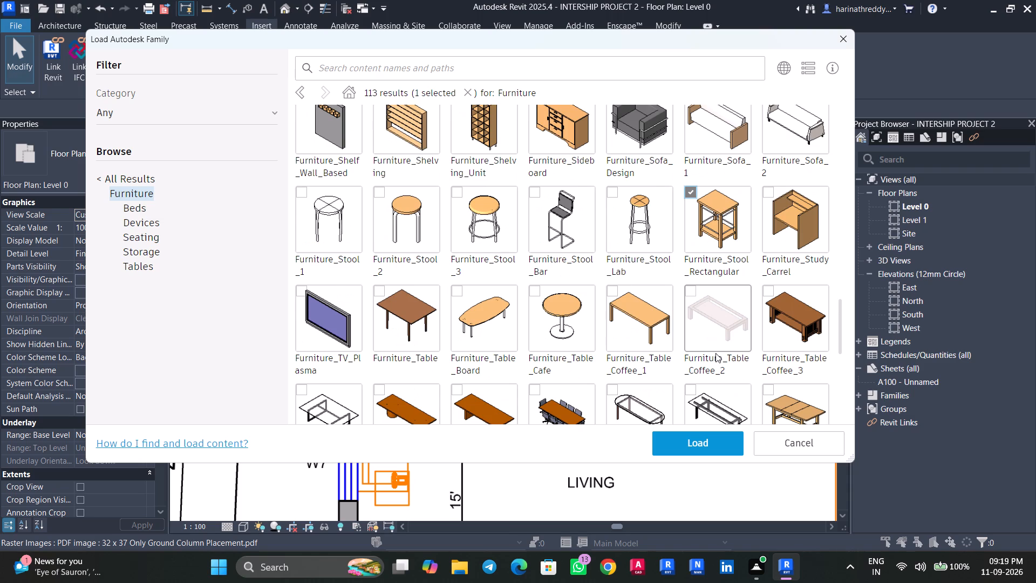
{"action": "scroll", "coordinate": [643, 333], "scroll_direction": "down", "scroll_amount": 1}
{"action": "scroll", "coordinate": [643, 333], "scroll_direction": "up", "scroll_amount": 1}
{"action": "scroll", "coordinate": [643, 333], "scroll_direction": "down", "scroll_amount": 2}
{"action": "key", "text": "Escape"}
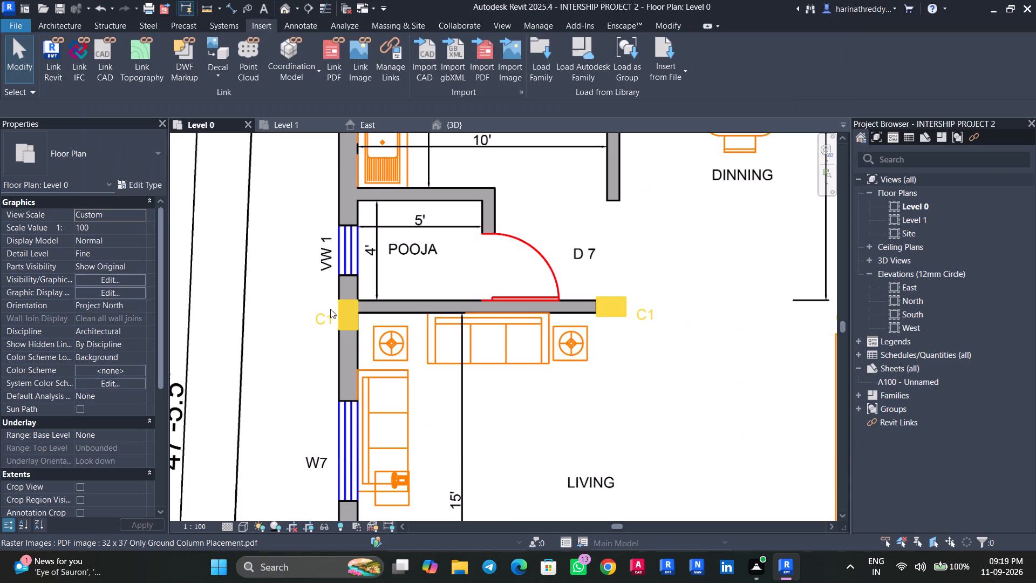
Load the Furniture_Table_Coffee_Glass family from the Furniture category of the Autodesk family library.
{"action": "left_click", "coordinate": [584, 58]}
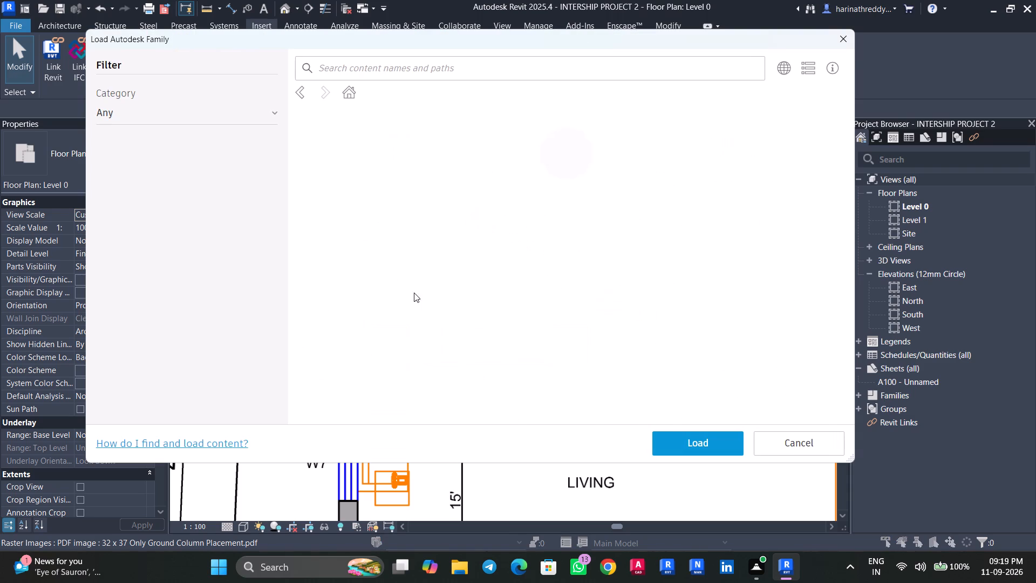
{"action": "scroll", "coordinate": [490, 297], "scroll_direction": "down", "scroll_amount": 13}
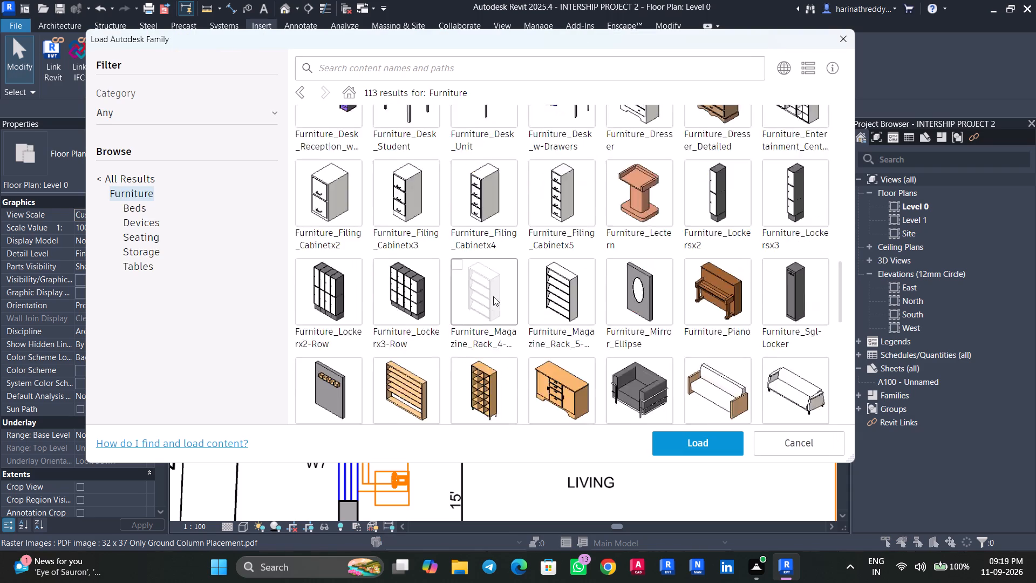
{"action": "scroll", "coordinate": [493, 296], "scroll_direction": "down", "scroll_amount": 4}
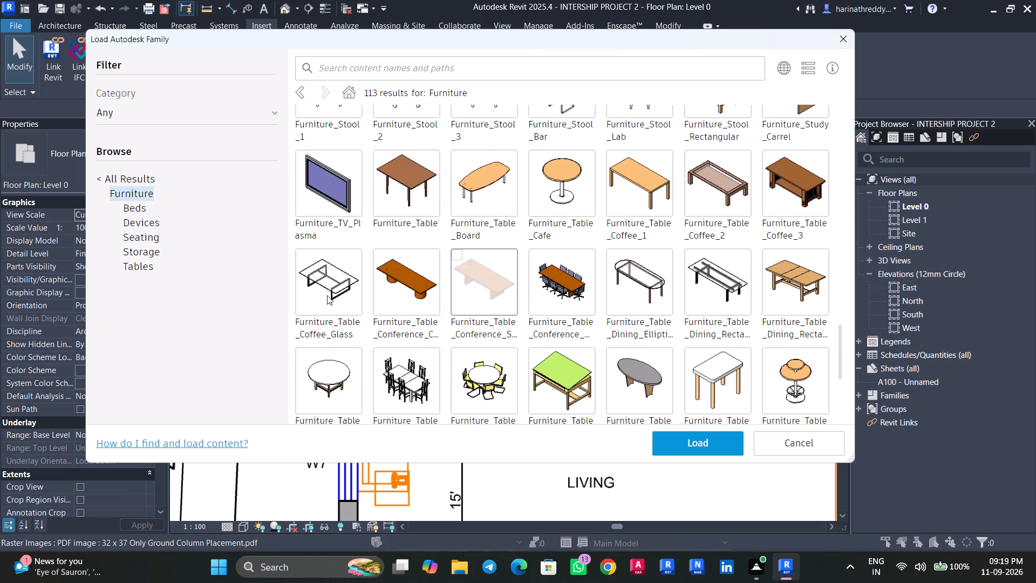
{"action": "left_click", "coordinate": [313, 259]}
{"action": "scroll", "coordinate": [537, 306], "scroll_direction": "down", "scroll_amount": 2}
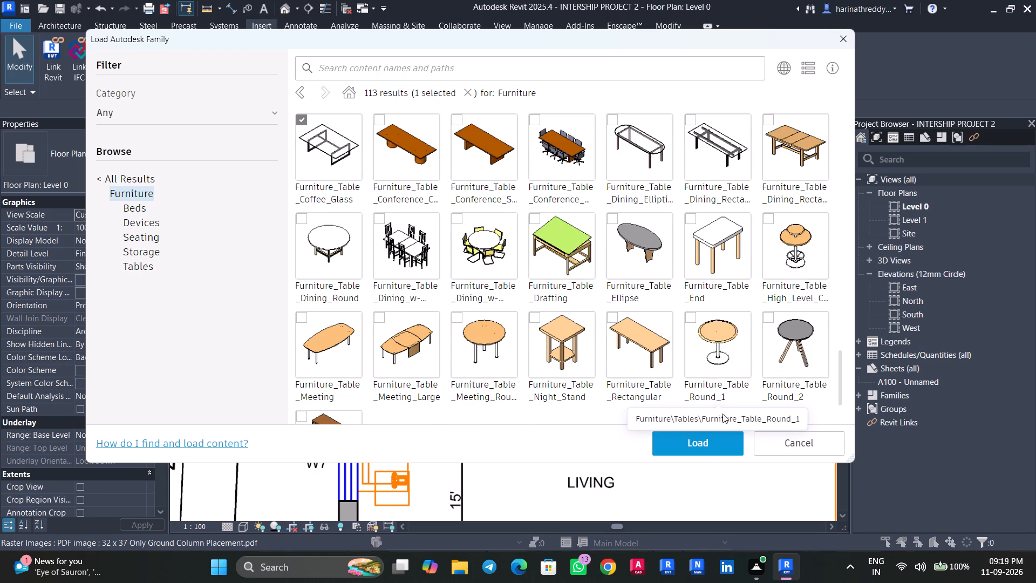
{"action": "scroll", "coordinate": [721, 396], "scroll_direction": "down", "scroll_amount": 2}
{"action": "left_click", "coordinate": [713, 438]}
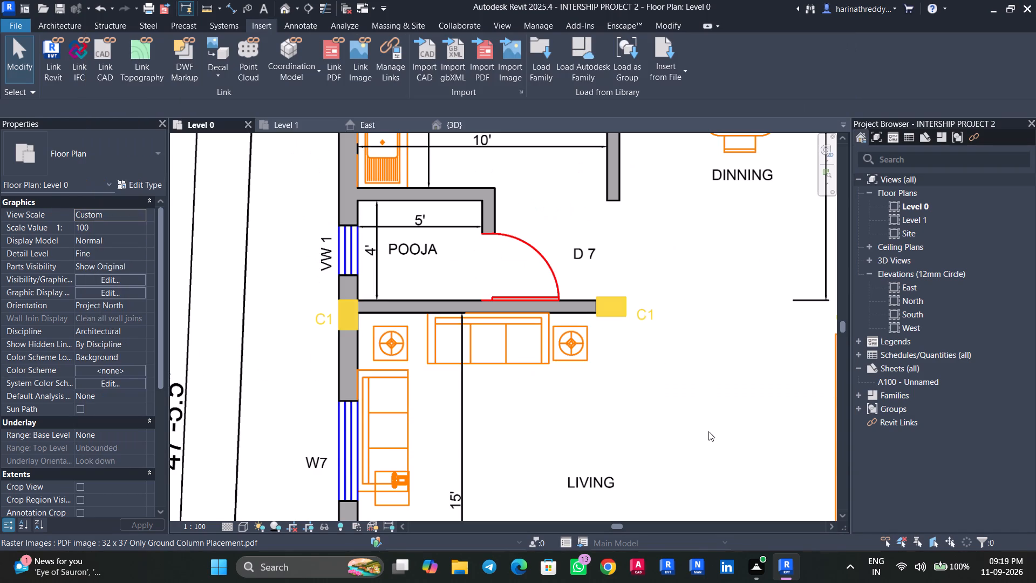
Place the 1200x760x330mm glass coffee table, rotated 90 degrees, in the living room in front of the two crescent sofas.
{"action": "key", "text": "c"}
{"action": "key", "text": "m"}
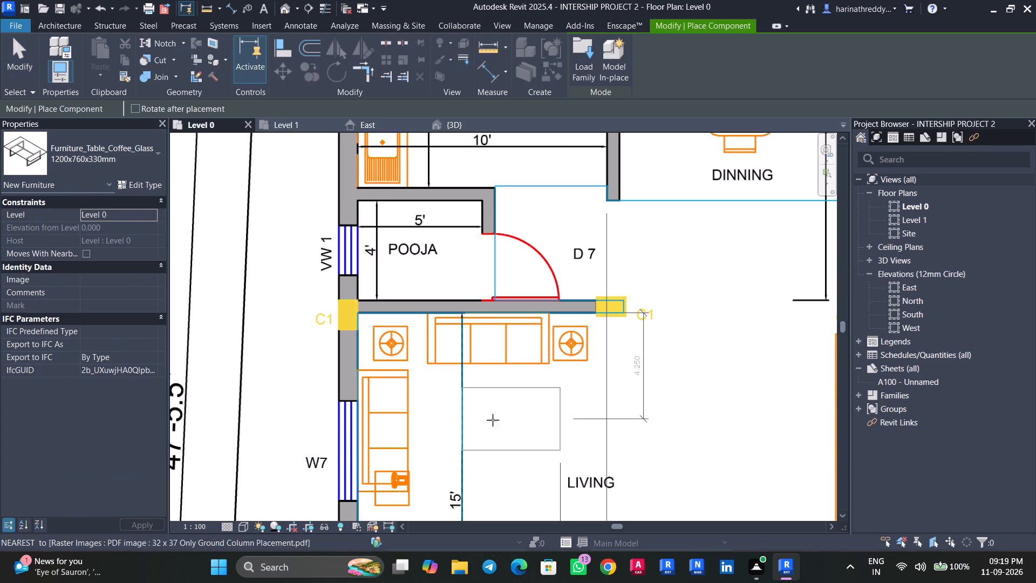
{"action": "key", "text": "space"}
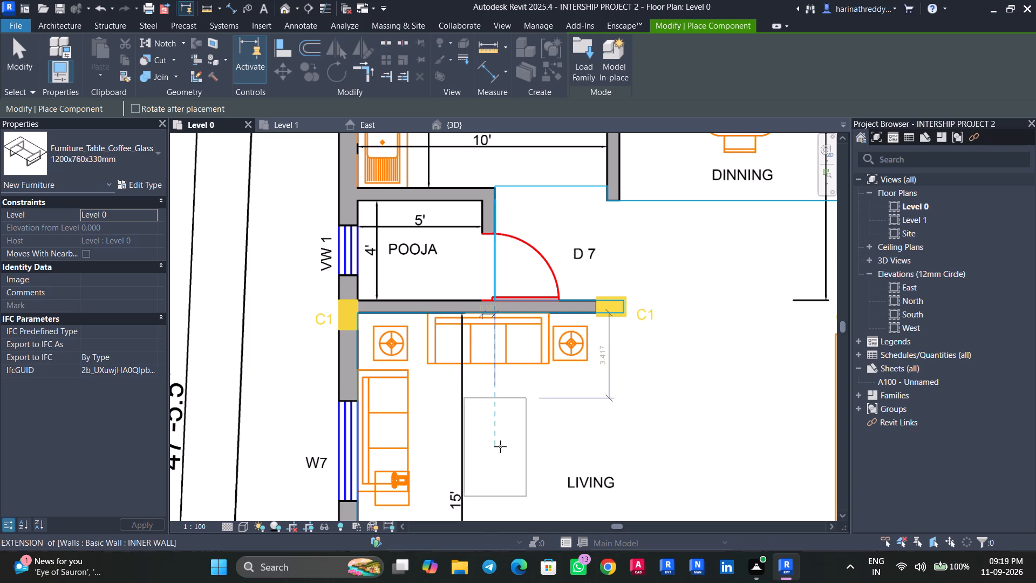
{"action": "left_click", "coordinate": [500, 446]}
{"action": "middle_click_drag", "start_coordinate": [609, 453], "coordinate": [550, 356]}
{"action": "scroll", "coordinate": [549, 383], "scroll_direction": "down", "scroll_amount": 2}
{"action": "key", "text": "Escape"}
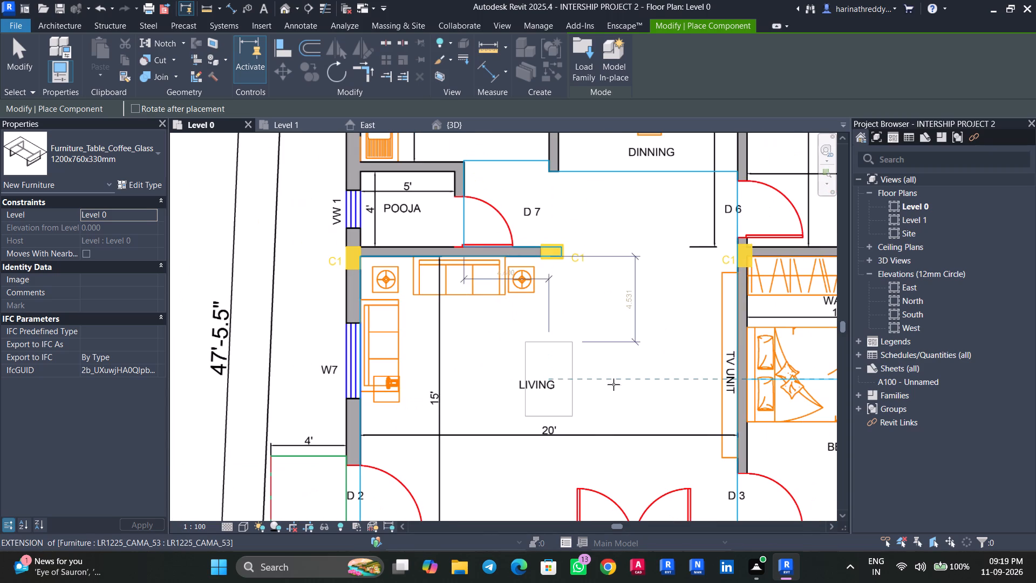
{"action": "key", "text": "Escape"}
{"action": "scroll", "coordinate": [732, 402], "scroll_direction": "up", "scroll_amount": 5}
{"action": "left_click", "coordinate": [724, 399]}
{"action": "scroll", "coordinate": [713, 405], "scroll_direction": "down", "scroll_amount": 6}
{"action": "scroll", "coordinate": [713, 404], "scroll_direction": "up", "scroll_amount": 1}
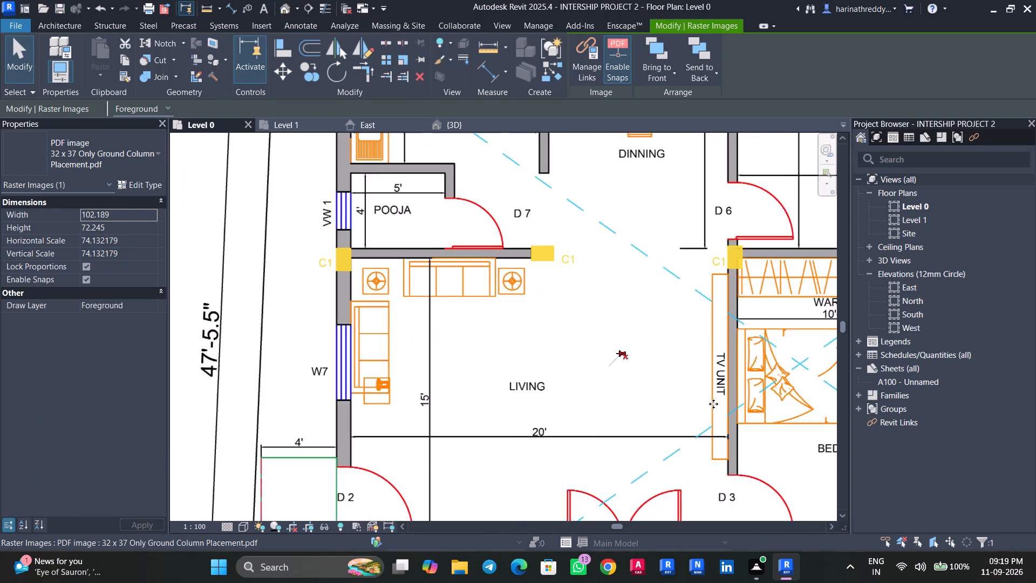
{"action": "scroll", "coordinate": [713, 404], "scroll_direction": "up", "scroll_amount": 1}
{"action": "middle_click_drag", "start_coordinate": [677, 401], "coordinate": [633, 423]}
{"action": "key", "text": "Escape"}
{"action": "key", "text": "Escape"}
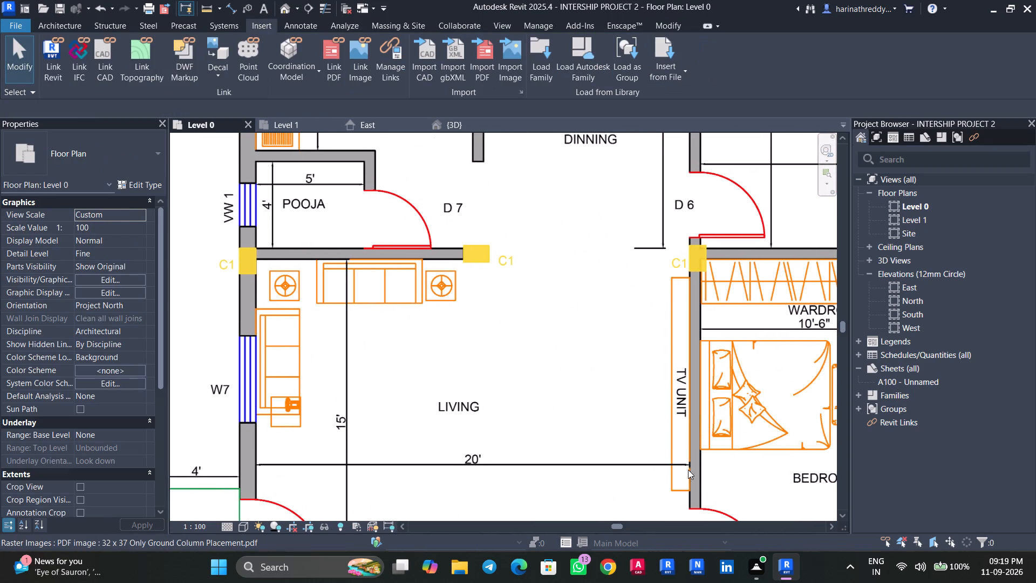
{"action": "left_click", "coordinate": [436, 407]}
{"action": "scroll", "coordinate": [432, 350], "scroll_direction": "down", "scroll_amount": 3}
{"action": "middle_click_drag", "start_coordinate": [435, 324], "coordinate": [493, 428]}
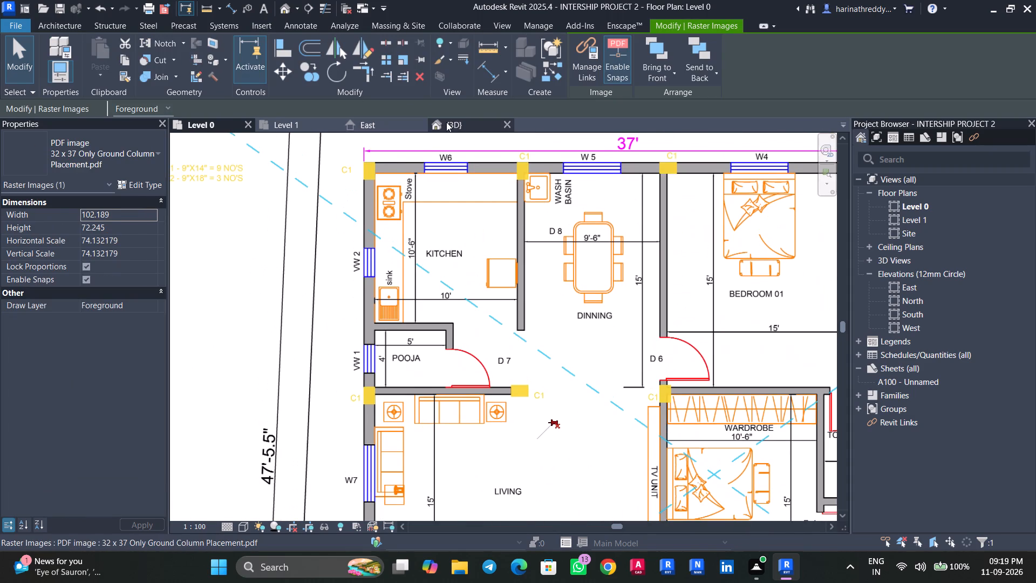
In the 3D view, set the dining table and chairs' elevation from level to 0.
{"action": "left_click", "coordinate": [446, 122]}
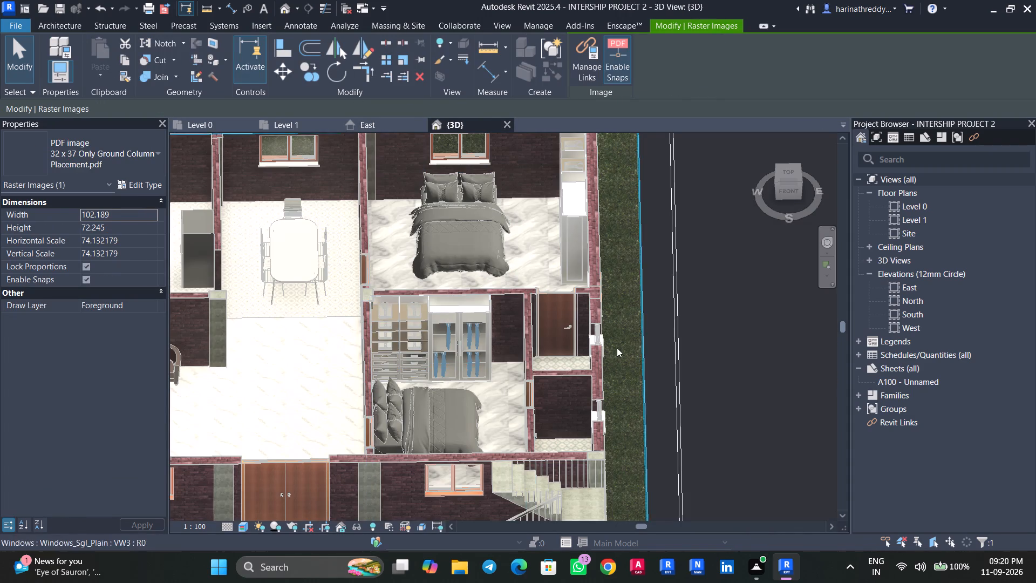
{"action": "middle_click_drag", "start_coordinate": [681, 398], "coordinate": [624, 446], "text": "shift"}
{"action": "left_click", "coordinate": [318, 294]}
{"action": "middle_click_drag", "start_coordinate": [304, 317], "coordinate": [312, 308]}
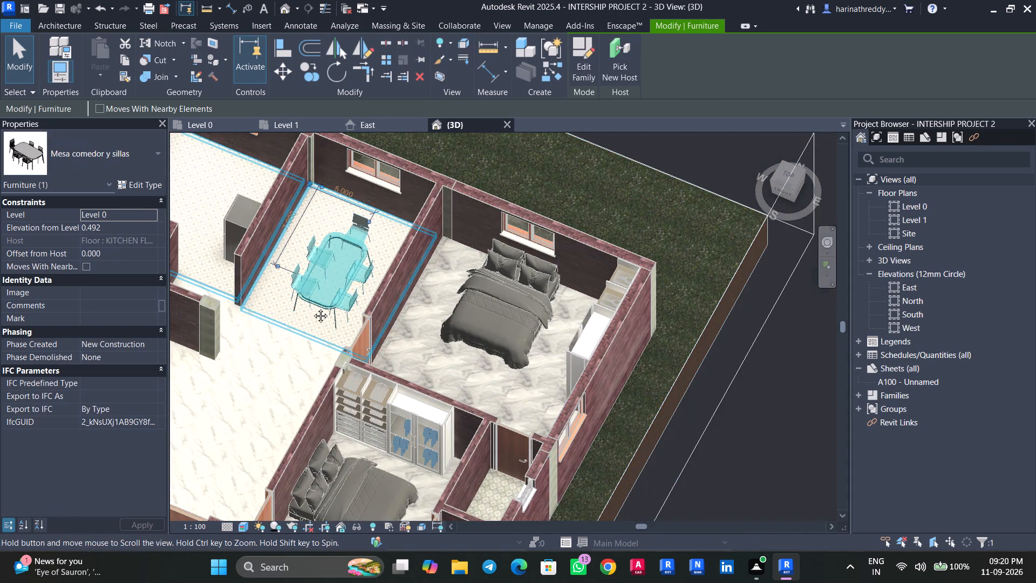
{"action": "middle_click_drag", "start_coordinate": [312, 308], "coordinate": [409, 240]}
{"action": "left_click", "coordinate": [124, 228]}
{"action": "key", "text": "0"}
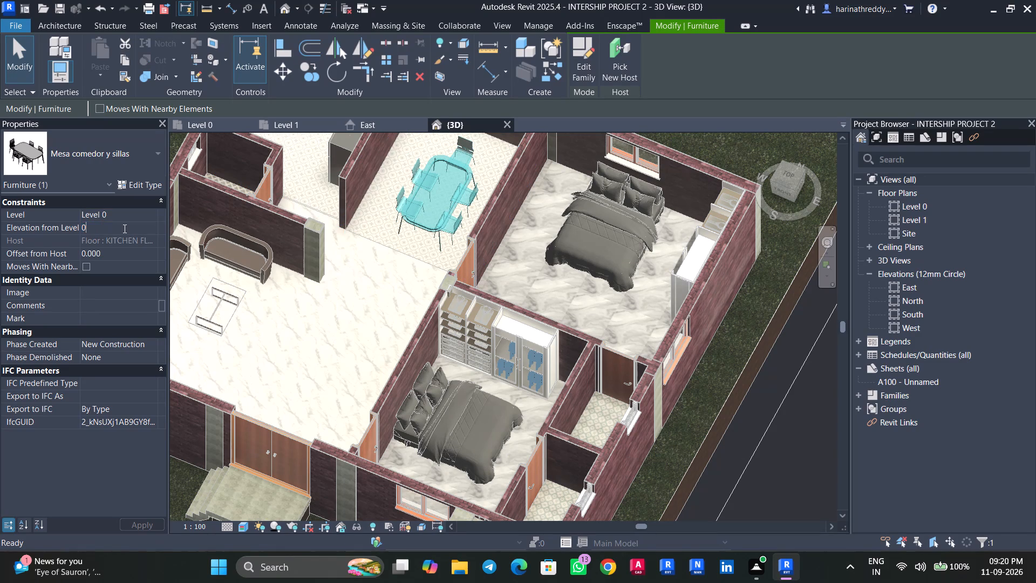
{"action": "middle_click_drag", "start_coordinate": [302, 283], "coordinate": [351, 208], "text": "shift"}
{"action": "scroll", "coordinate": [435, 222], "scroll_direction": "up", "scroll_amount": 9}
{"action": "key", "text": "Escape"}
Set the elevation from level of the crescent sofa beneath the living room window to 0.
{"action": "scroll", "coordinate": [417, 302], "scroll_direction": "down", "scroll_amount": 2}
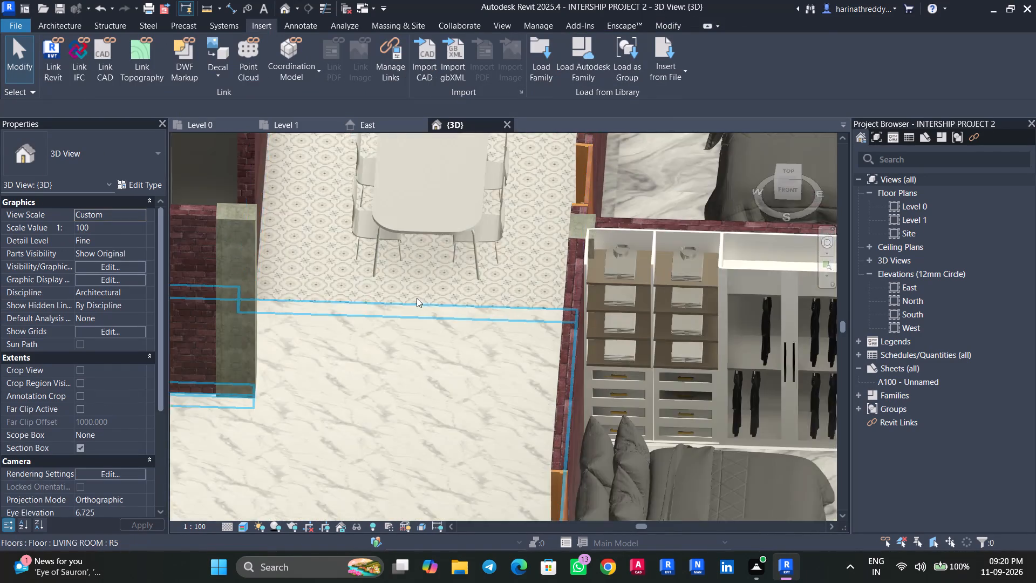
{"action": "scroll", "coordinate": [417, 298], "scroll_direction": "down", "scroll_amount": 3}
{"action": "middle_click_drag", "start_coordinate": [413, 327], "coordinate": [345, 309], "text": "shift"}
{"action": "scroll", "coordinate": [316, 297], "scroll_direction": "down", "scroll_amount": 8}
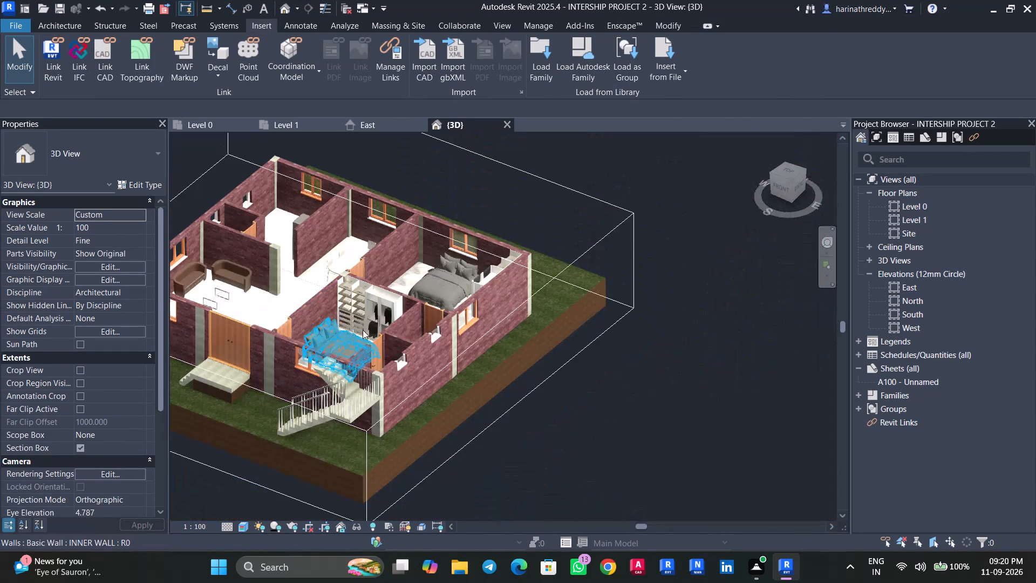
{"action": "middle_click_drag", "start_coordinate": [541, 409], "coordinate": [504, 494], "text": "shift"}
{"action": "scroll", "coordinate": [504, 494], "scroll_direction": "up", "scroll_amount": 1, "text": "shift"}
{"action": "middle_click_drag", "start_coordinate": [508, 481], "coordinate": [691, 477]}
{"action": "scroll", "coordinate": [291, 219], "scroll_direction": "down", "scroll_amount": 1}
{"action": "scroll", "coordinate": [291, 219], "scroll_direction": "up", "scroll_amount": 4}
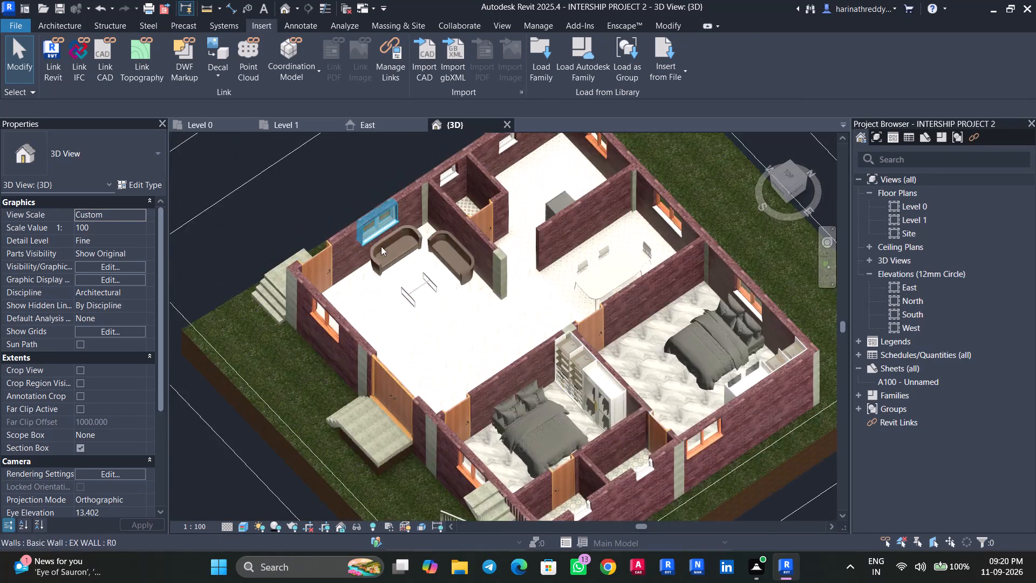
{"action": "scroll", "coordinate": [381, 246], "scroll_direction": "up", "scroll_amount": 3}
{"action": "left_click", "coordinate": [387, 248]}
{"action": "left_click", "coordinate": [124, 231]}
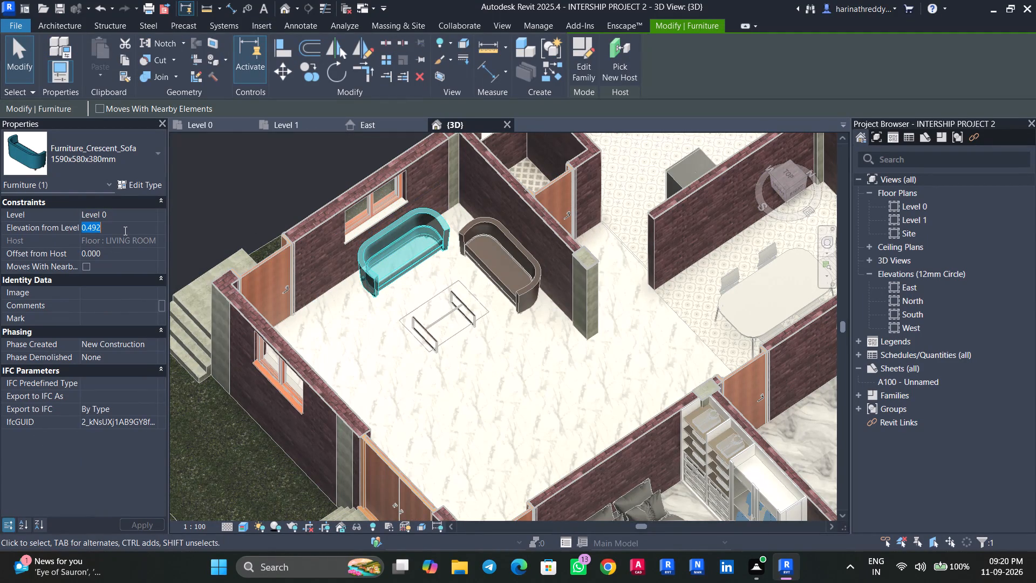
{"action": "key", "text": "0"}
Set the elevation from level of the crescent sofa along the pooja room wall to 0.
{"action": "left_click", "coordinate": [494, 251]}
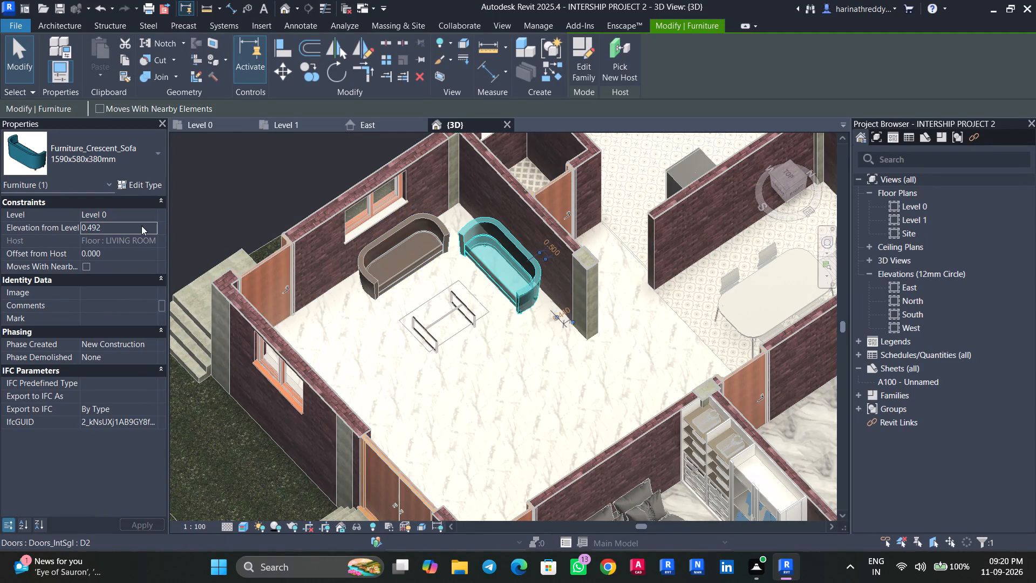
{"action": "left_click", "coordinate": [125, 229]}
{"action": "key", "text": "0"}
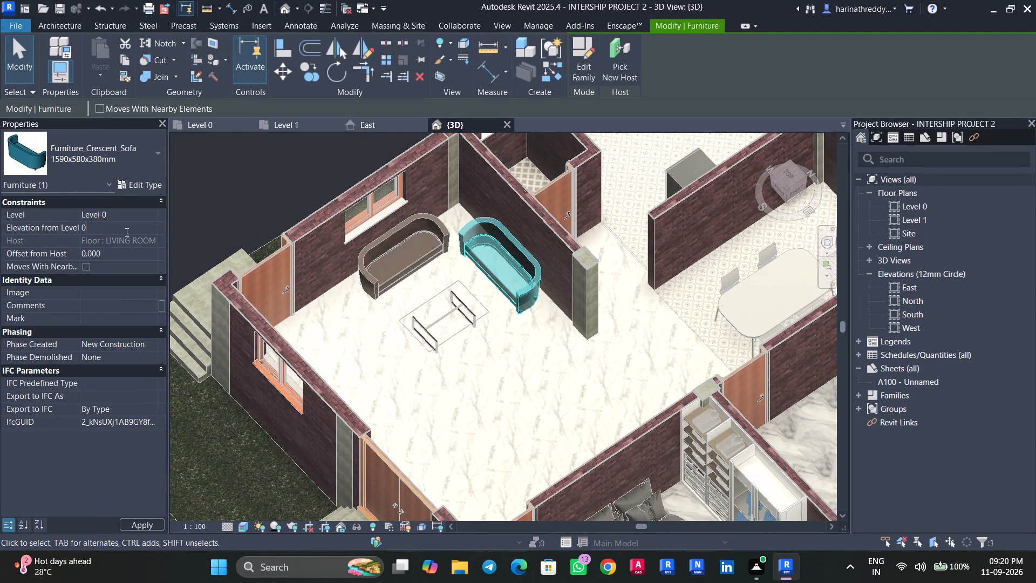
{"action": "left_click", "coordinate": [487, 345]}
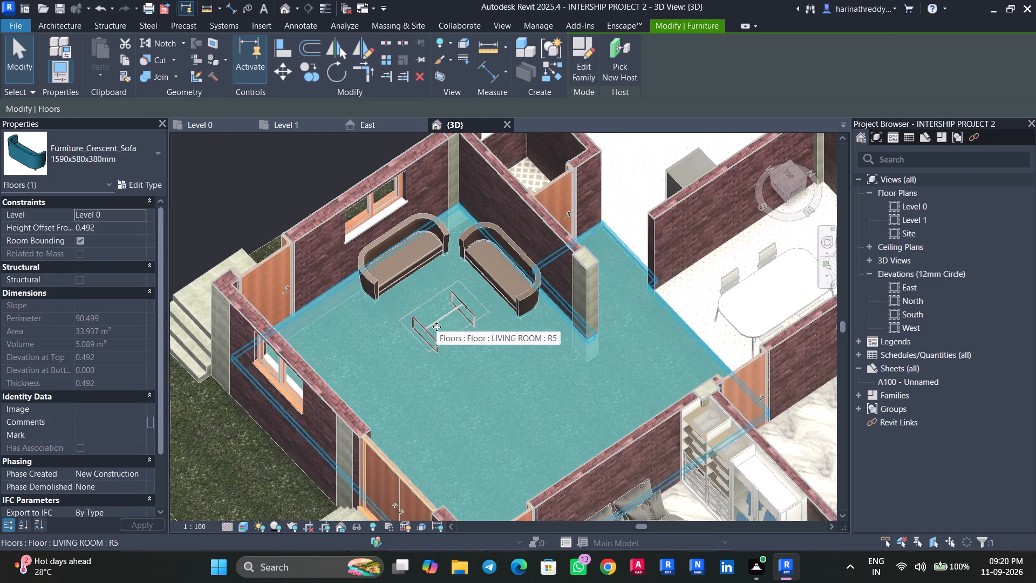
{"action": "key", "text": "Escape"}
Check the glass coffee table's elevation from level and examine the kitchen, dining and bedroom areas in the 3D view.
{"action": "left_click", "coordinate": [441, 344]}
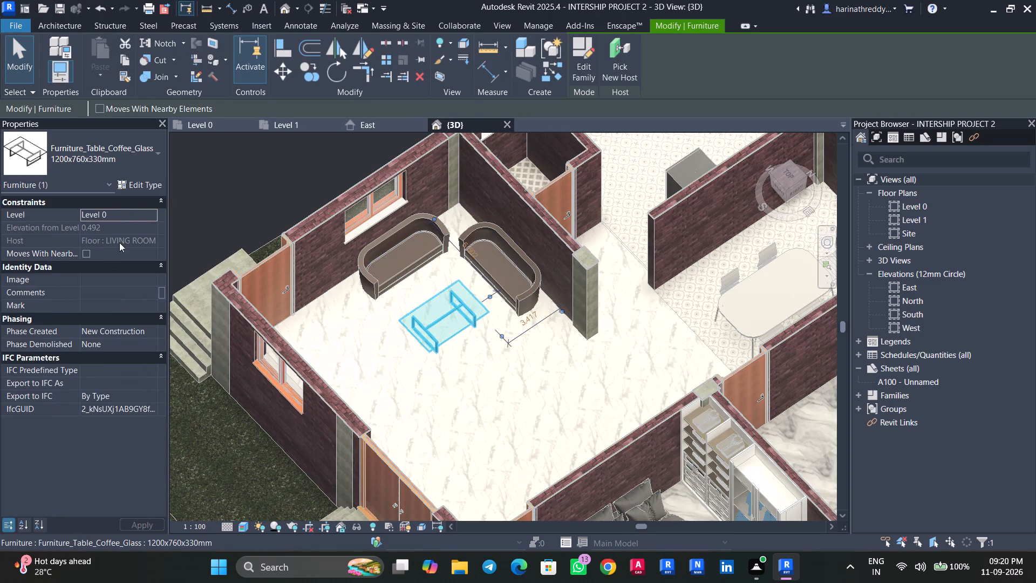
{"action": "key", "text": "Escape"}
{"action": "middle_click_drag", "start_coordinate": [500, 414], "coordinate": [605, 385], "text": "shift"}
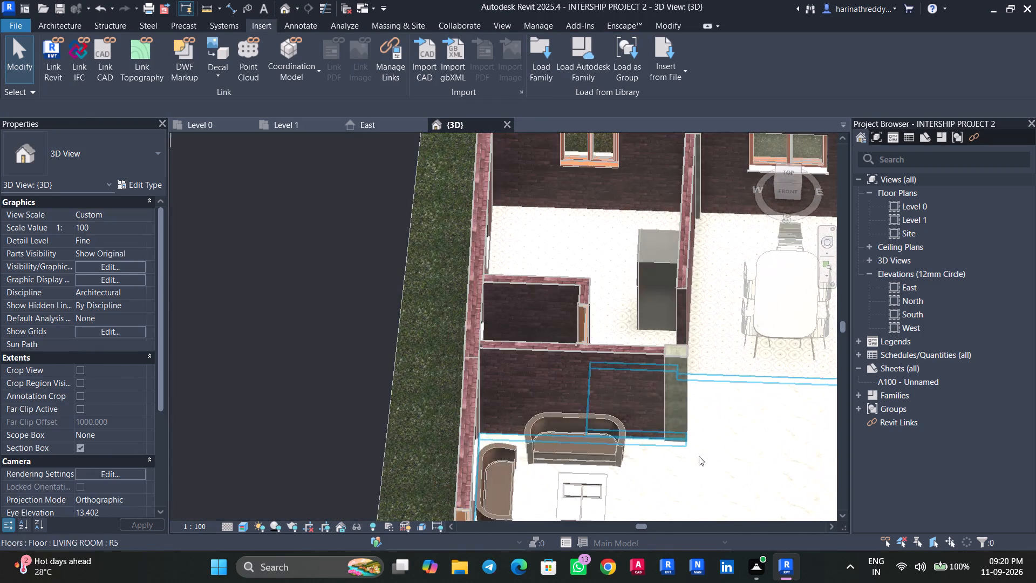
{"action": "middle_click_drag", "start_coordinate": [697, 454], "coordinate": [378, 402]}
{"action": "middle_click_drag", "start_coordinate": [380, 373], "coordinate": [447, 511]}
{"action": "scroll", "coordinate": [322, 328], "scroll_direction": "up", "scroll_amount": 3}
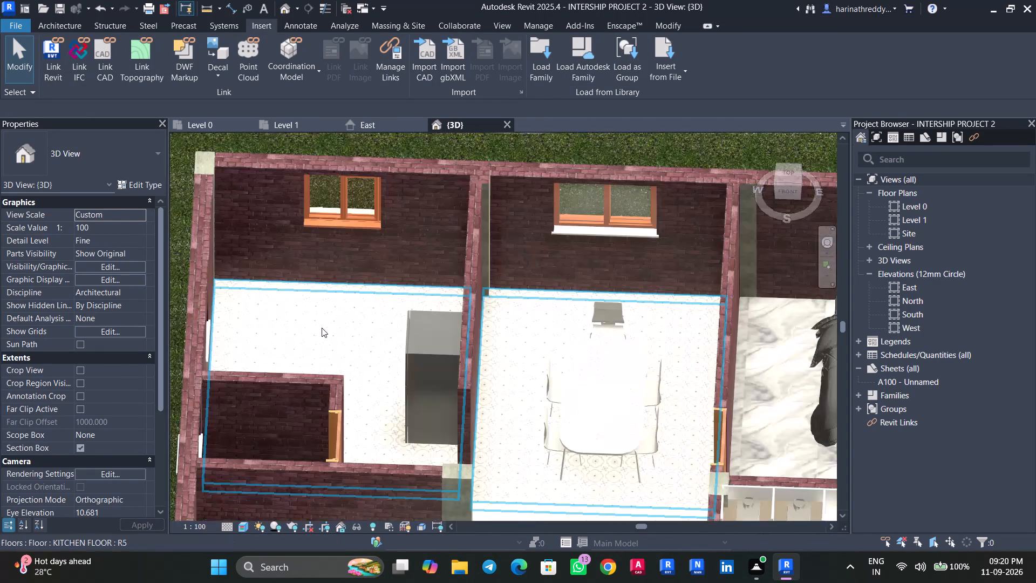
{"action": "scroll", "coordinate": [322, 328], "scroll_direction": "down", "scroll_amount": 12}
{"action": "scroll", "coordinate": [473, 403], "scroll_direction": "up", "scroll_amount": 8}
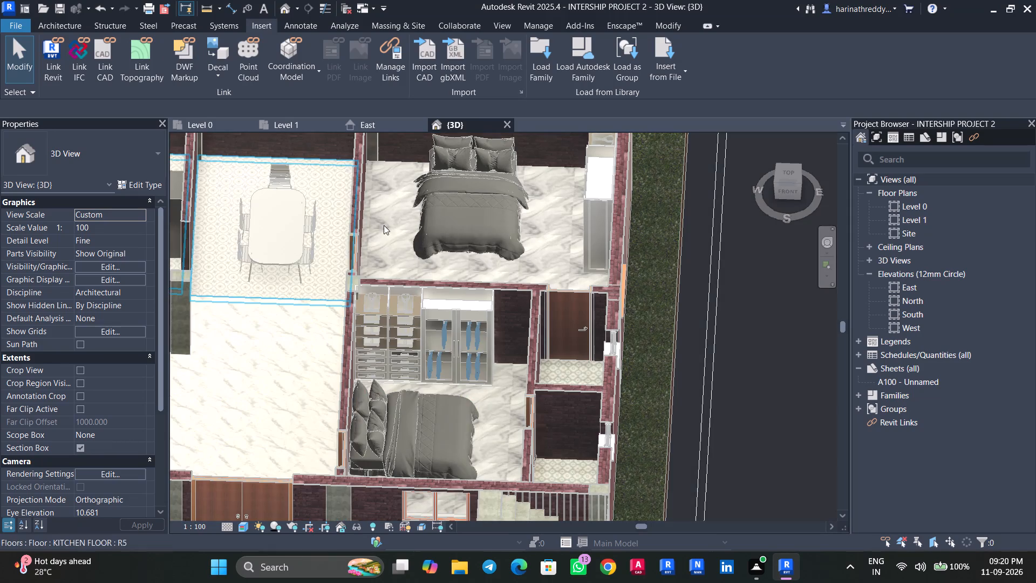
From the Level 0 plan, load the Plumbing_Fixtures_WC_Dis_w-Cistern family from the Autodesk library's Plumbing category.
{"action": "left_click", "coordinate": [192, 130]}
{"action": "left_click", "coordinate": [576, 66]}
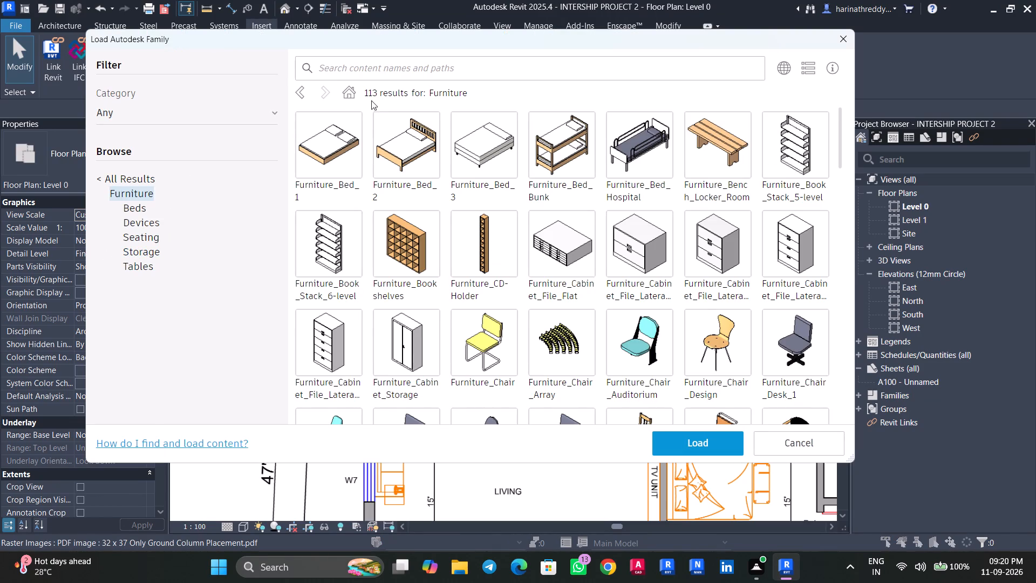
{"action": "left_click", "coordinate": [350, 91]}
{"action": "scroll", "coordinate": [118, 347], "scroll_direction": "down", "scroll_amount": 1}
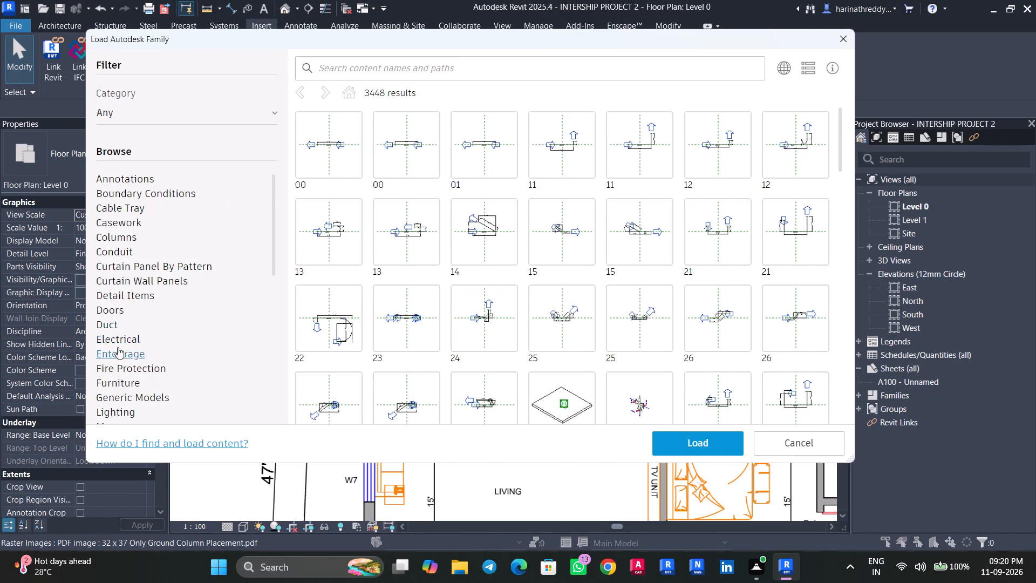
{"action": "scroll", "coordinate": [129, 327], "scroll_direction": "down", "scroll_amount": 1}
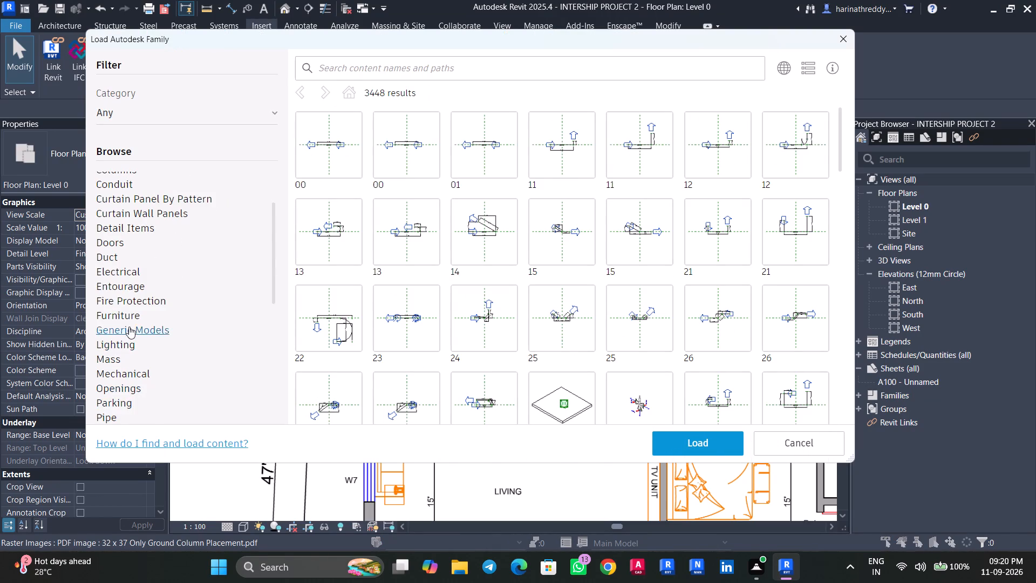
{"action": "scroll", "coordinate": [129, 327], "scroll_direction": "down", "scroll_amount": 2}
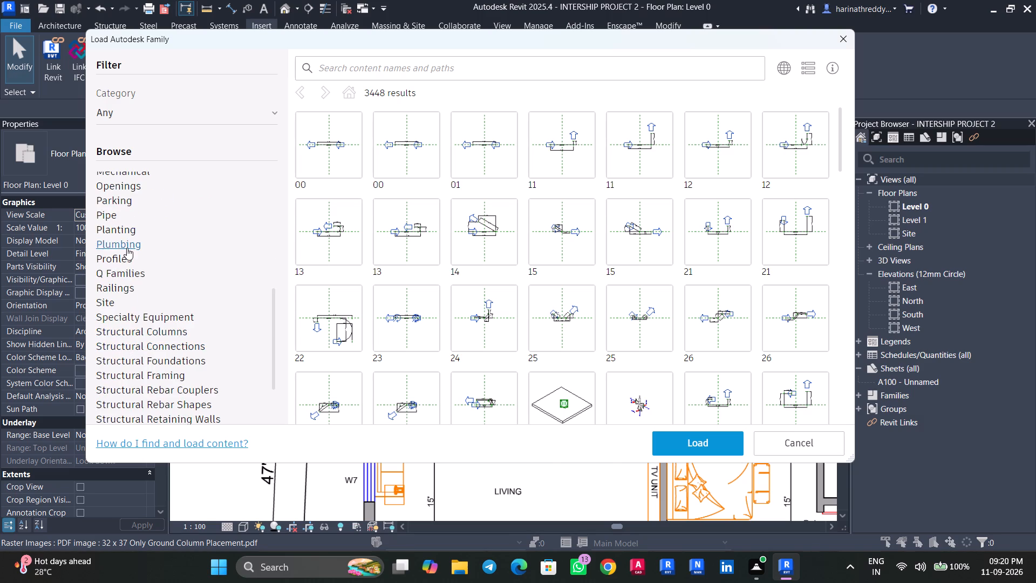
{"action": "left_click", "coordinate": [127, 248]}
{"action": "scroll", "coordinate": [589, 240], "scroll_direction": "down", "scroll_amount": 2}
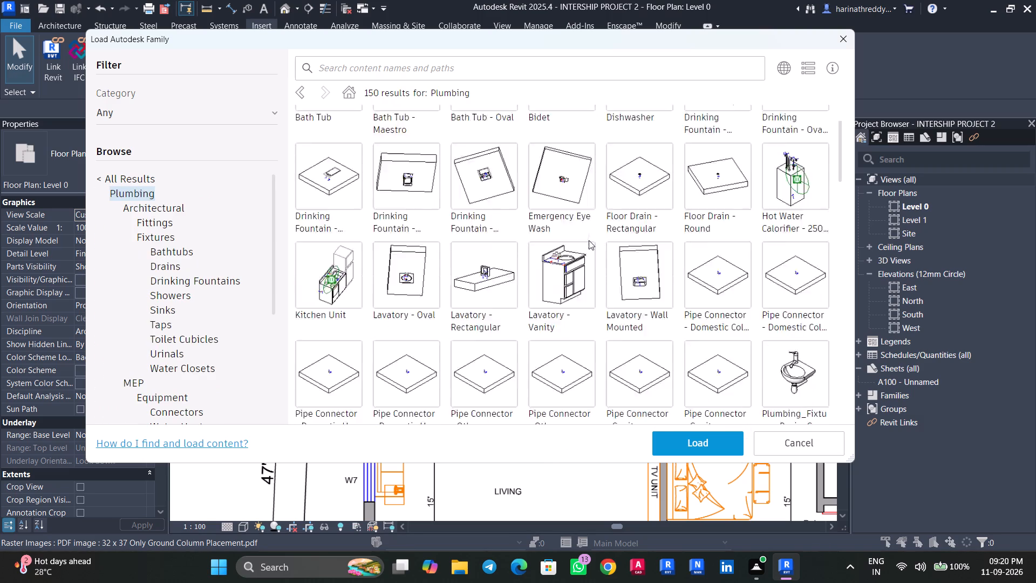
{"action": "scroll", "coordinate": [589, 240], "scroll_direction": "down", "scroll_amount": 12}
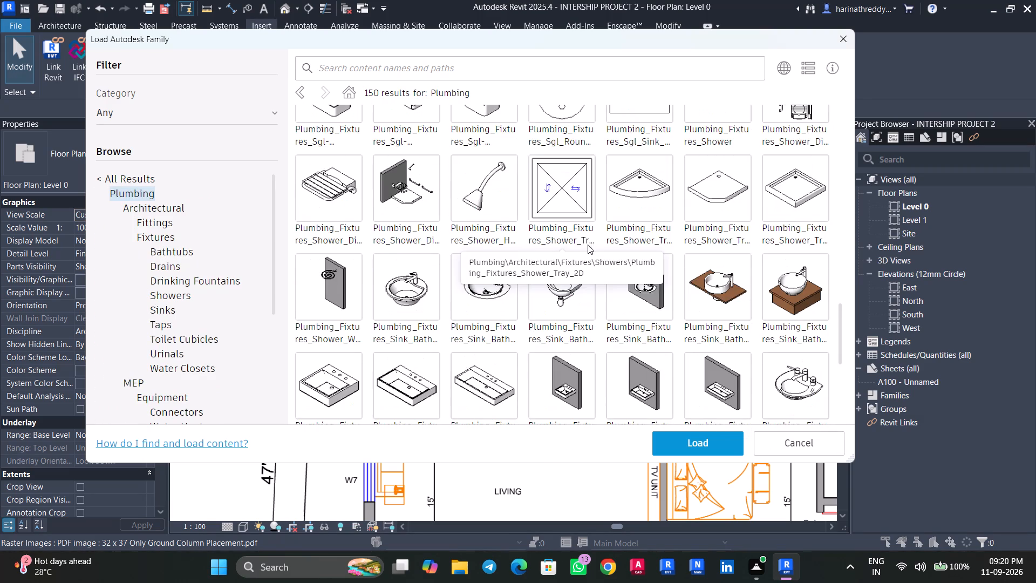
{"action": "scroll", "coordinate": [588, 245], "scroll_direction": "up", "scroll_amount": 3}
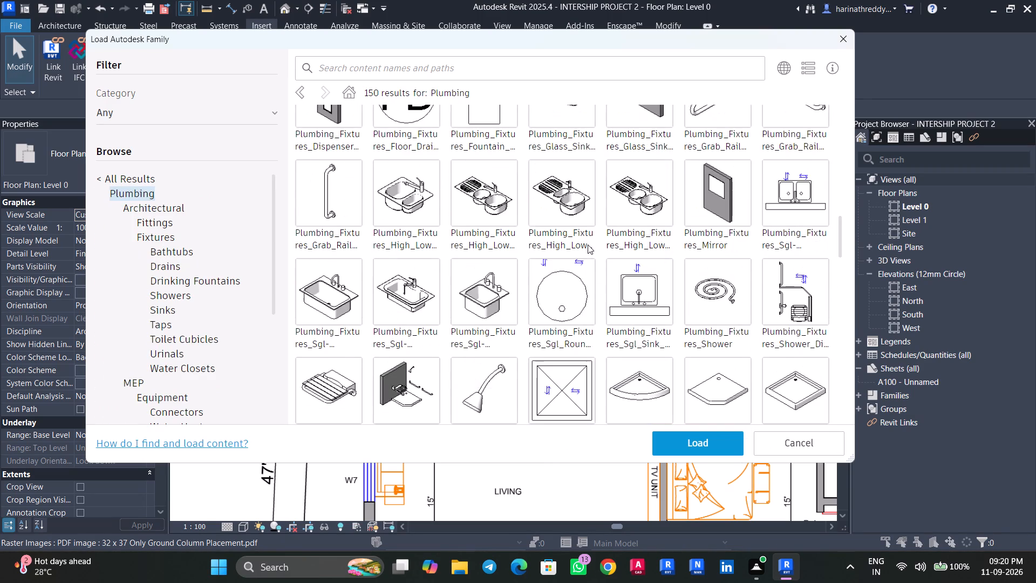
{"action": "scroll", "coordinate": [588, 245], "scroll_direction": "down", "scroll_amount": 6}
{"action": "scroll", "coordinate": [587, 246], "scroll_direction": "up", "scroll_amount": 1}
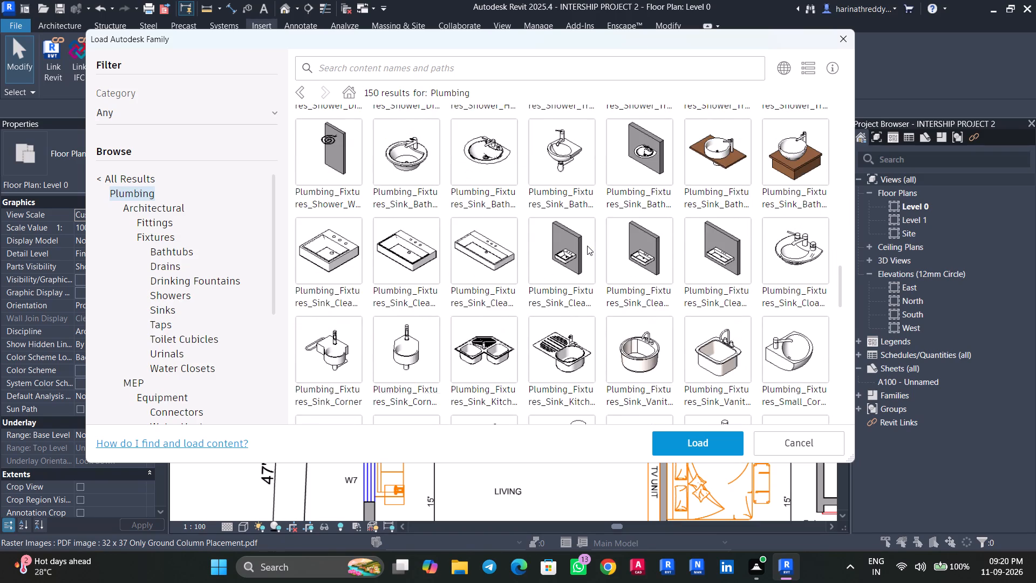
{"action": "scroll", "coordinate": [587, 246], "scroll_direction": "down", "scroll_amount": 5}
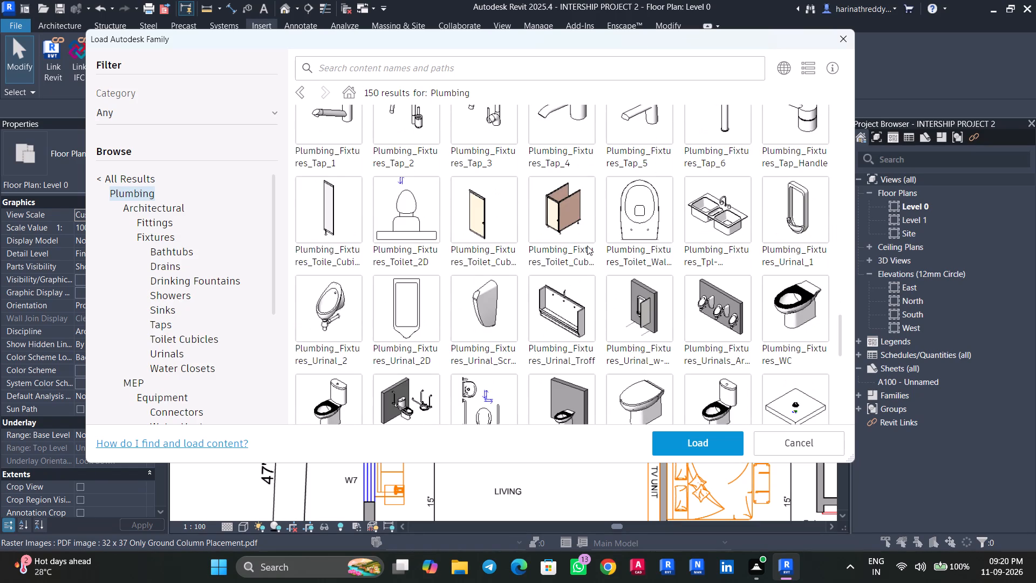
{"action": "scroll", "coordinate": [587, 246], "scroll_direction": "down", "scroll_amount": 1}
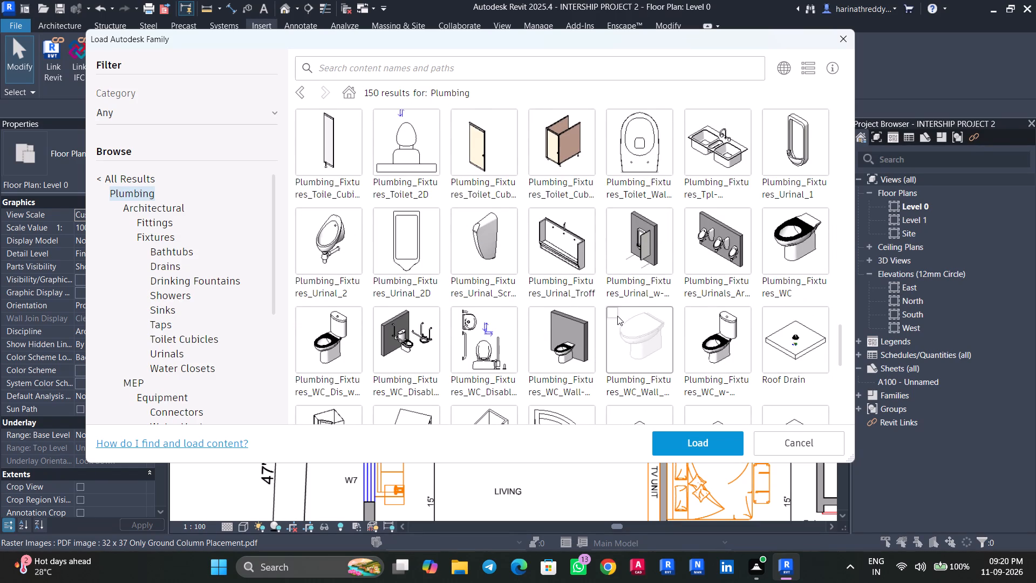
{"action": "scroll", "coordinate": [617, 316], "scroll_direction": "down", "scroll_amount": 2}
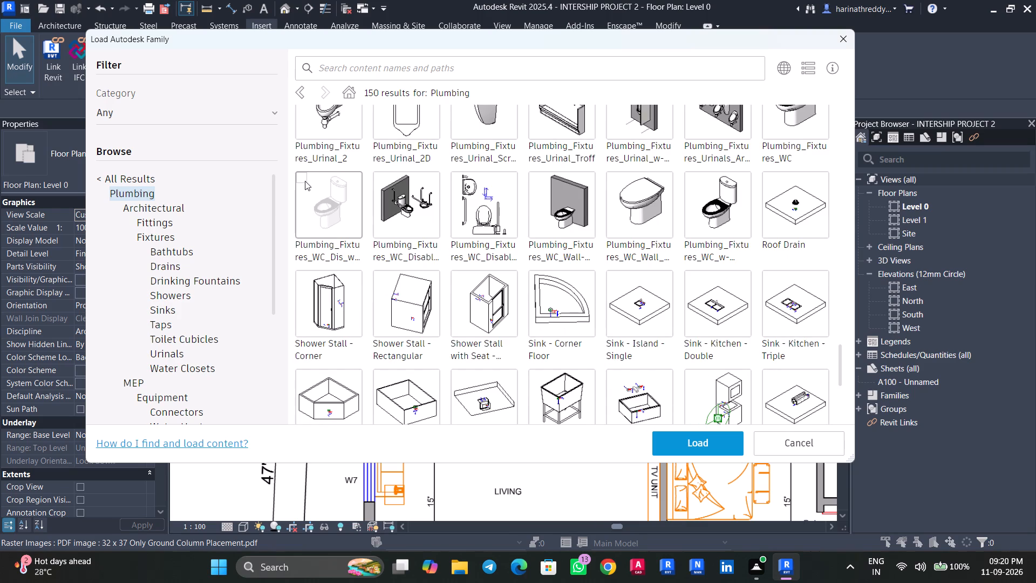
{"action": "left_click", "coordinate": [305, 181]}
{"action": "left_click", "coordinate": [671, 444]}
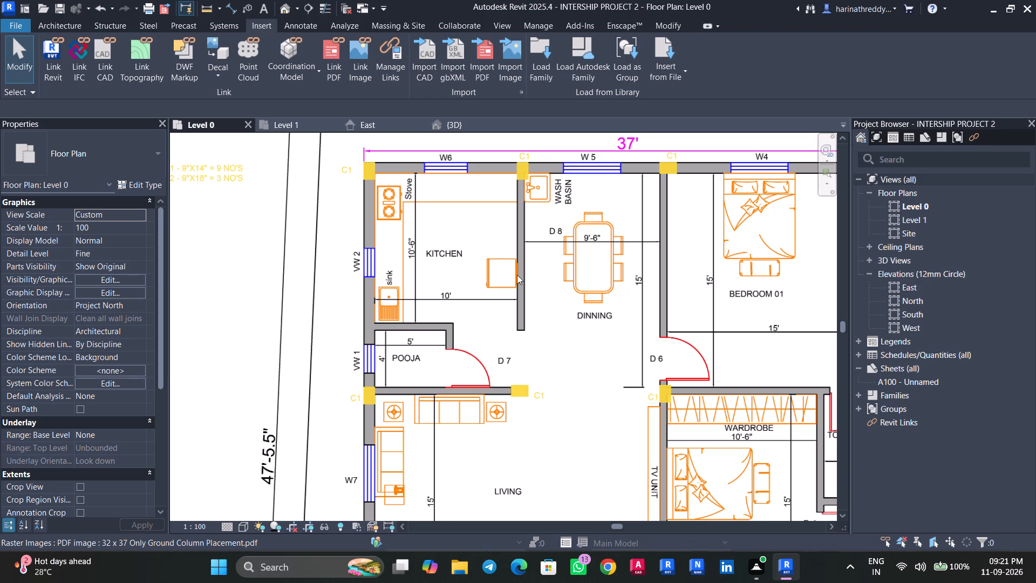
Place the 540x360x890mm WC with cistern over Toilet 02's plan symbol, rotated so its cistern backs onto the wall by the stairs.
{"action": "scroll", "coordinate": [544, 283], "scroll_direction": "down", "scroll_amount": 3}
{"action": "middle_click_drag", "start_coordinate": [546, 342], "coordinate": [523, 258]}
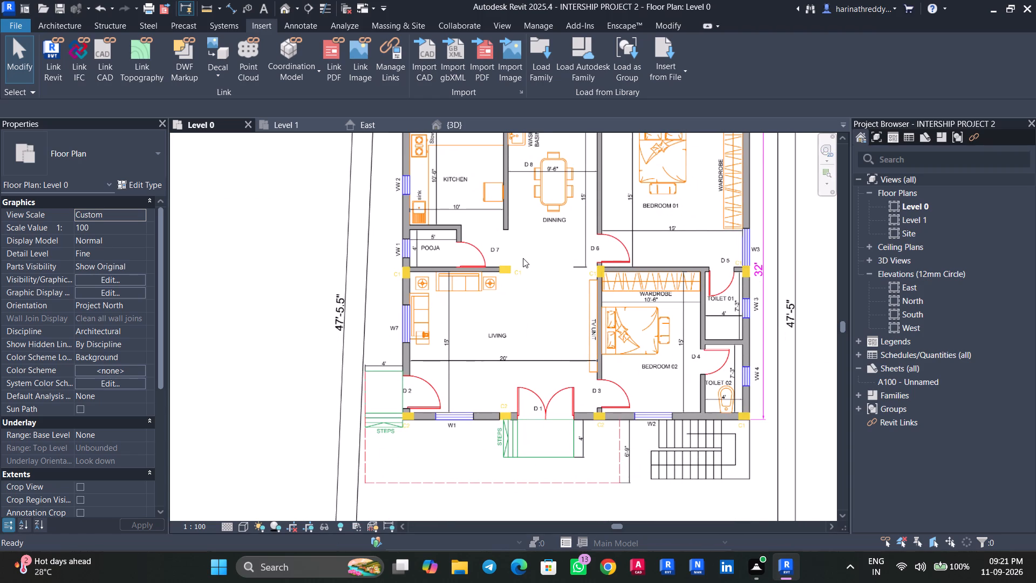
{"action": "scroll", "coordinate": [449, 299], "scroll_direction": "up", "scroll_amount": 2}
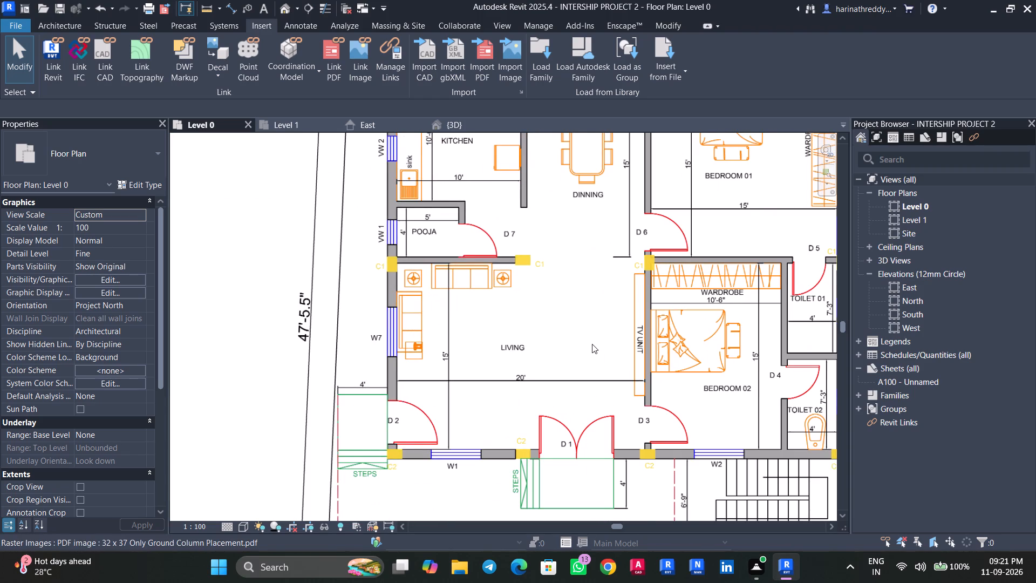
{"action": "middle_click_drag", "start_coordinate": [592, 344], "coordinate": [361, 309]}
{"action": "scroll", "coordinate": [611, 395], "scroll_direction": "up", "scroll_amount": 5}
{"action": "middle_click_drag", "start_coordinate": [611, 391], "coordinate": [599, 347]}
{"action": "scroll", "coordinate": [599, 347], "scroll_direction": "up", "scroll_amount": 1}
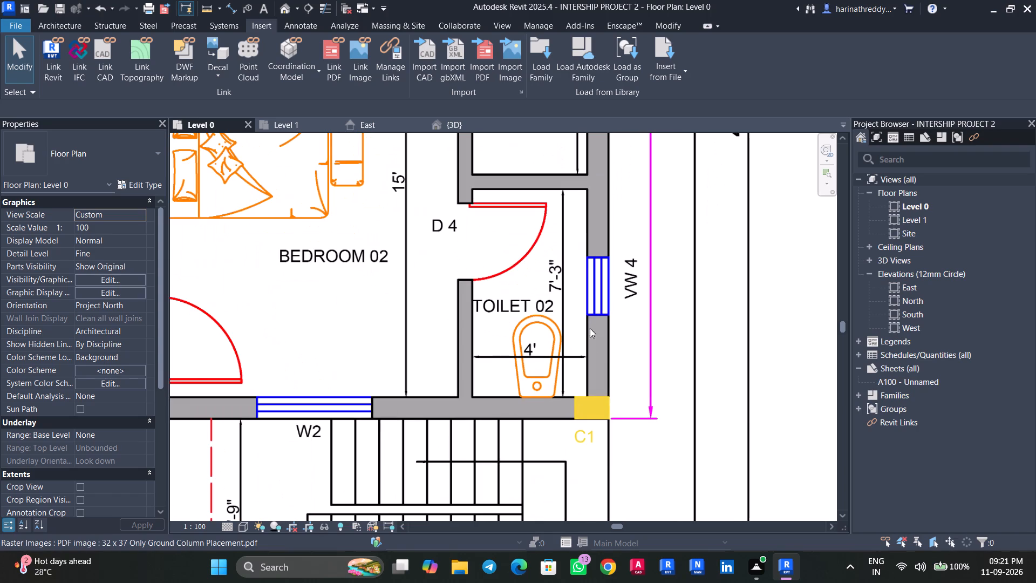
{"action": "type", "text": "CM"}
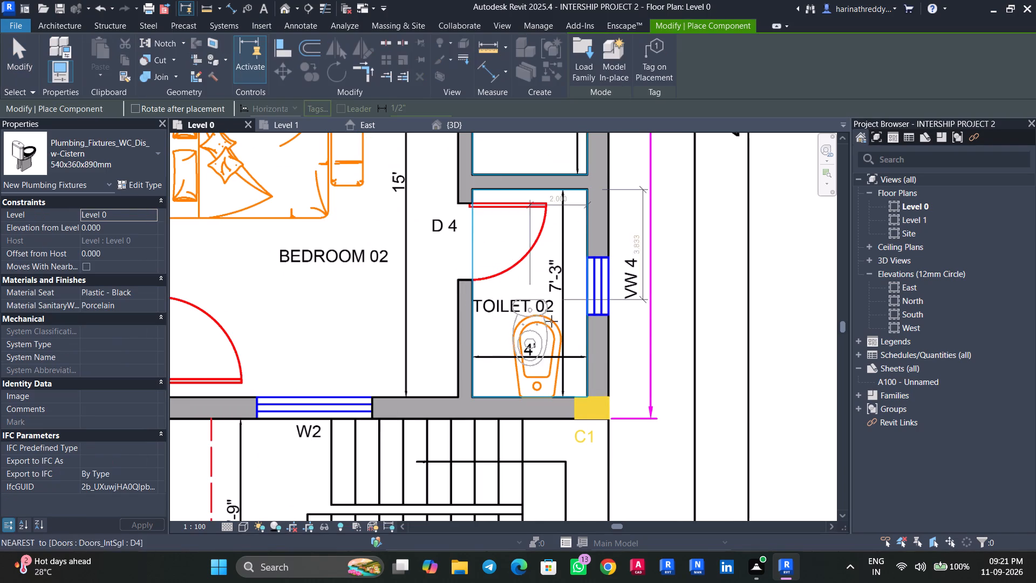
{"action": "key", "text": "space"}
{"action": "key", "text": "space"}
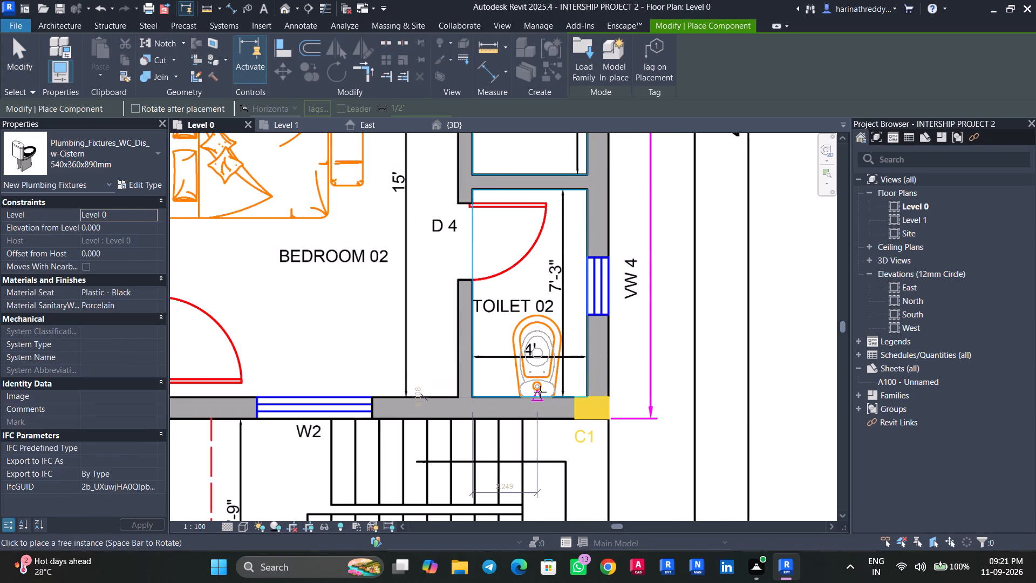
{"action": "left_click", "coordinate": [539, 396]}
{"action": "scroll", "coordinate": [515, 326], "scroll_direction": "down", "scroll_amount": 8}
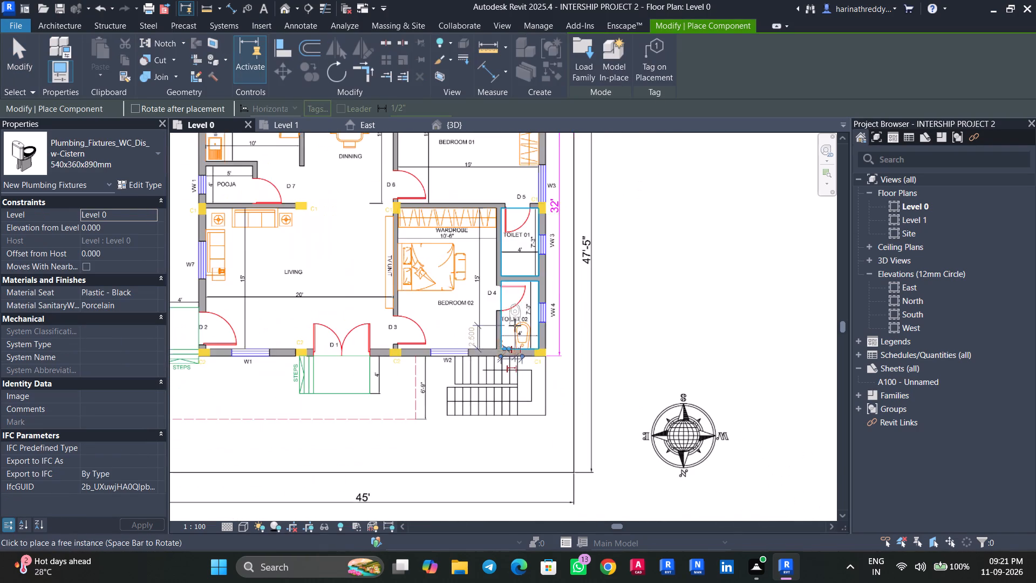
{"action": "middle_click_drag", "start_coordinate": [514, 326], "coordinate": [626, 477]}
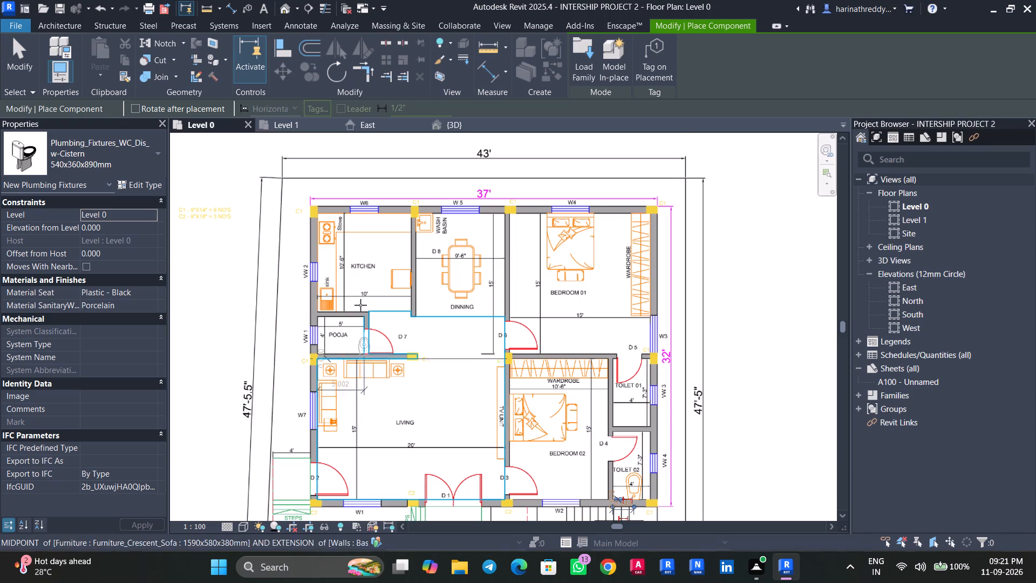
{"action": "key", "text": "Escape"}
{"action": "key", "text": "Escape"}
{"action": "key", "text": "Escape"}
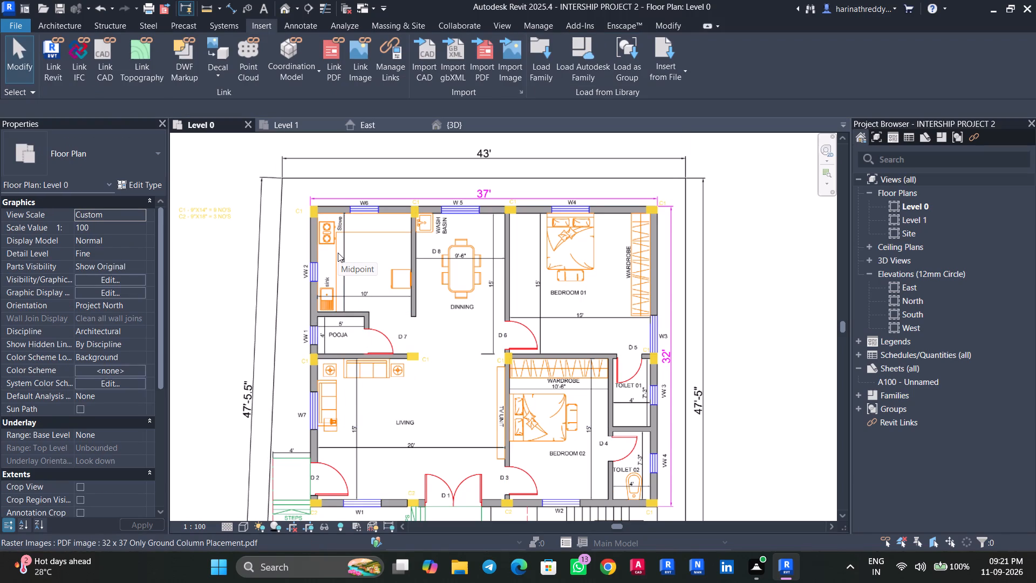
Load the Plumbing_Fixtures_Sgl-Sink_Kitchen_2 family from the Autodesk library's Plumbing category.
{"action": "left_click", "coordinate": [583, 56]}
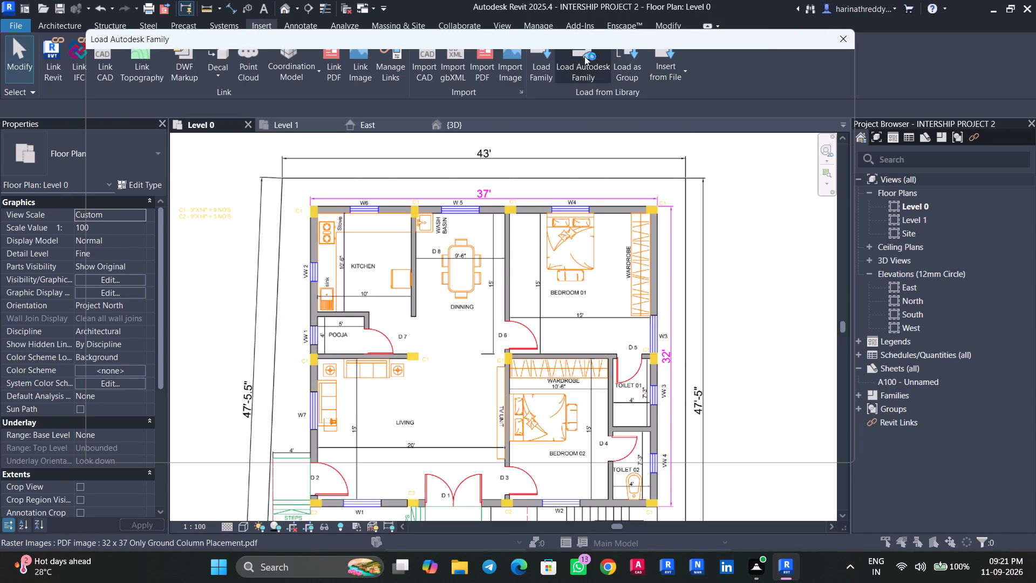
{"action": "scroll", "coordinate": [541, 186], "scroll_direction": "down", "scroll_amount": 4}
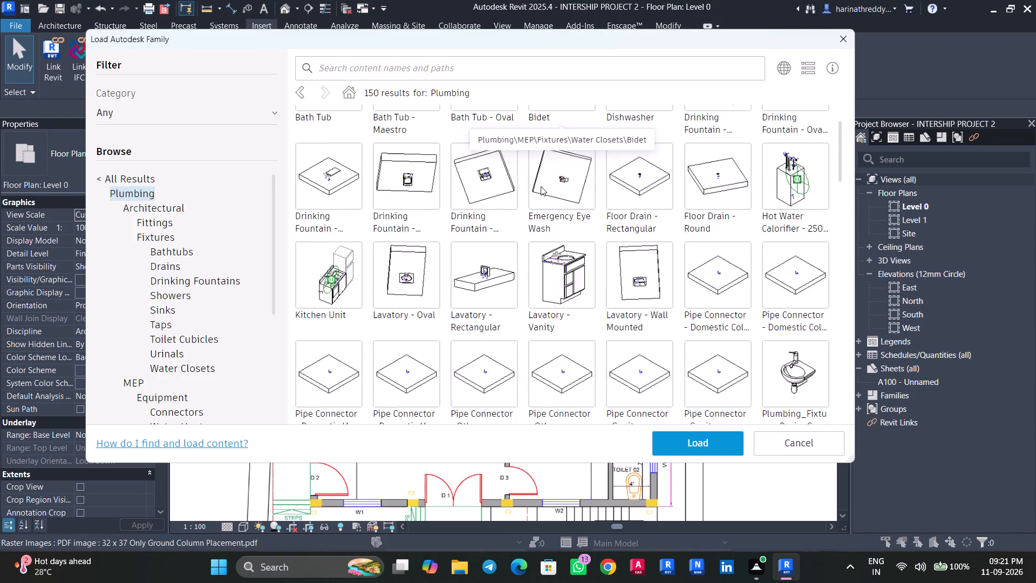
{"action": "scroll", "coordinate": [541, 186], "scroll_direction": "down", "scroll_amount": 2}
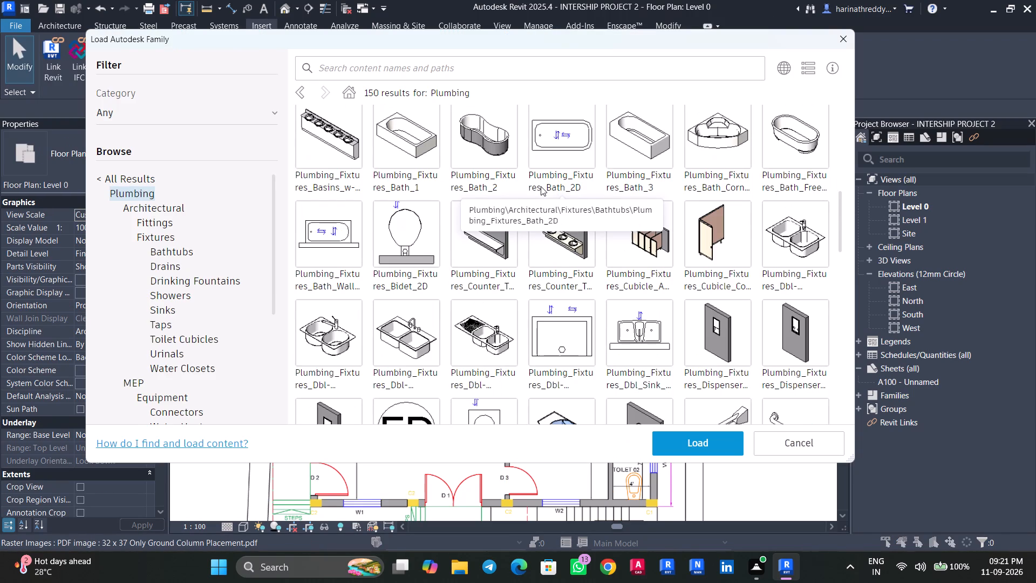
{"action": "scroll", "coordinate": [541, 186], "scroll_direction": "down", "scroll_amount": 3}
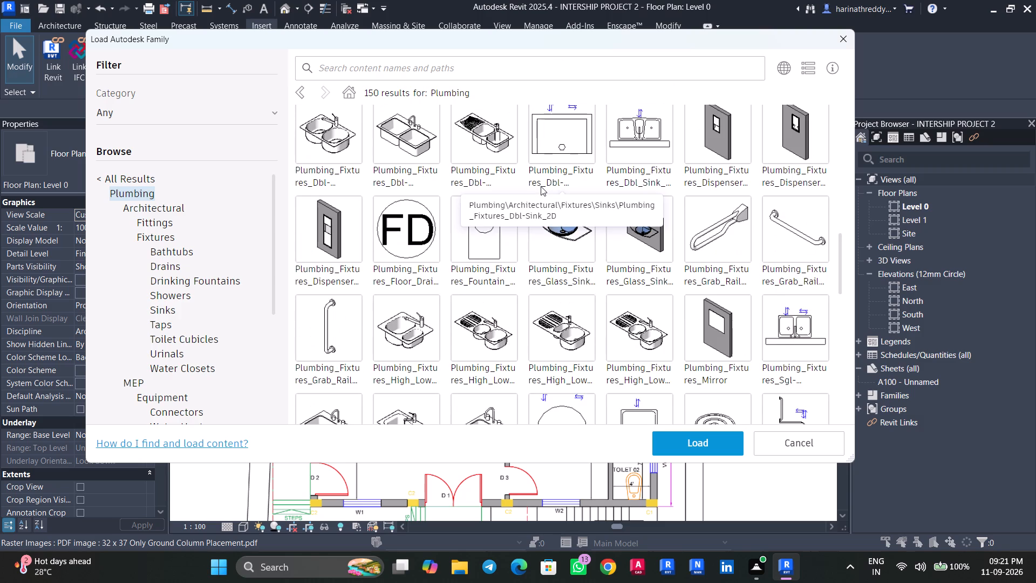
{"action": "scroll", "coordinate": [541, 186], "scroll_direction": "down", "scroll_amount": 1}
{"action": "scroll", "coordinate": [541, 186], "scroll_direction": "up", "scroll_amount": 1}
{"action": "scroll", "coordinate": [541, 186], "scroll_direction": "down", "scroll_amount": 1}
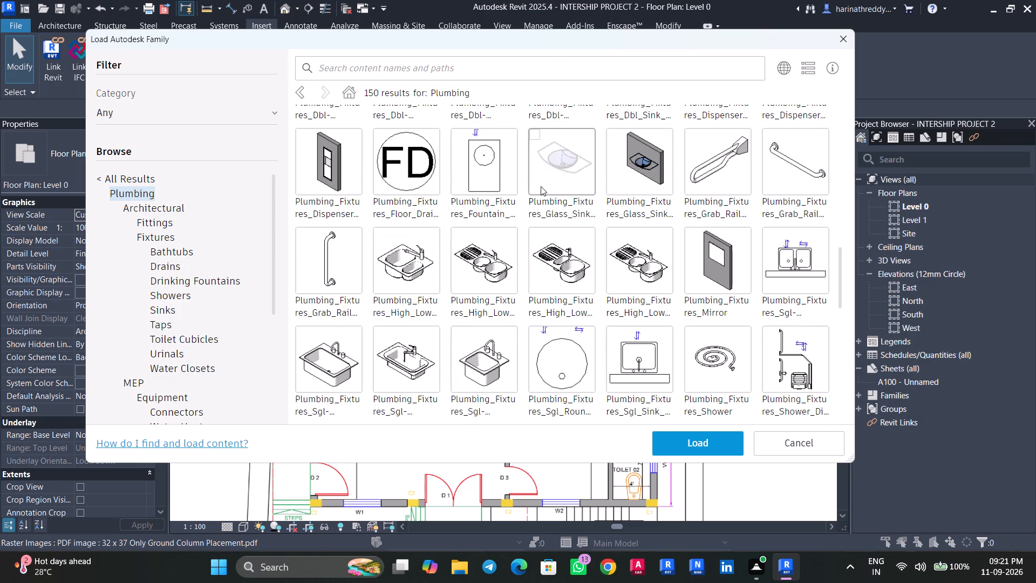
{"action": "left_click", "coordinate": [381, 330]}
{"action": "left_click", "coordinate": [674, 440]}
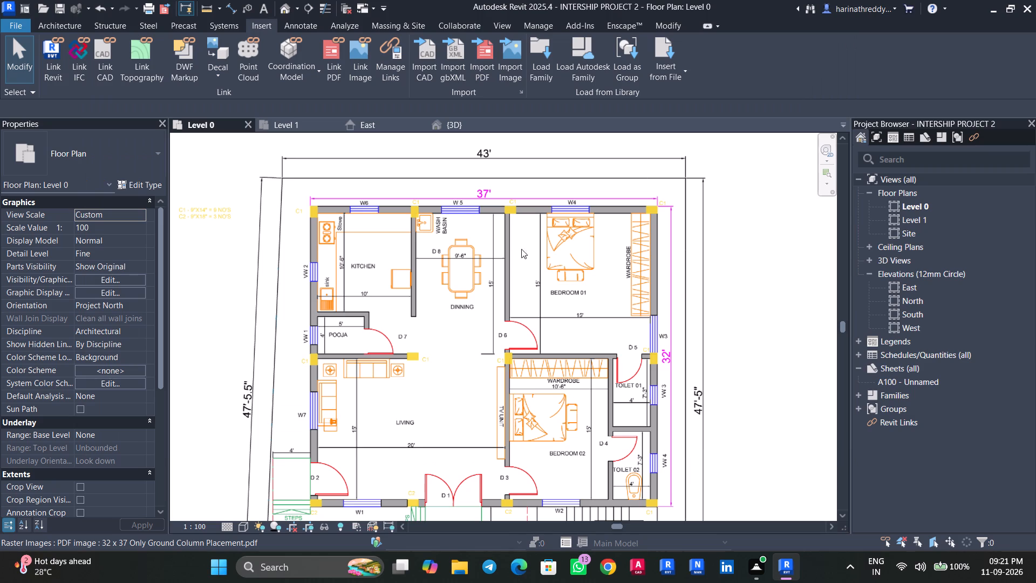
Place the 860x500x200mm single kitchen sink over the dining room's wash basin symbol, rotated with its tap against the kitchen wall.
{"action": "type", "text": "CM"}
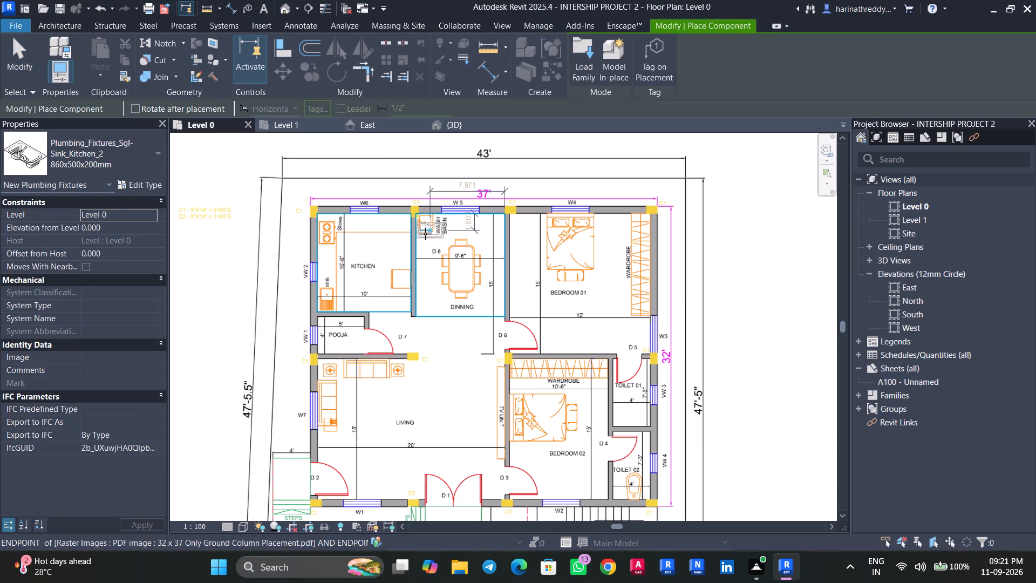
{"action": "scroll", "coordinate": [426, 241], "scroll_direction": "up", "scroll_amount": 9}
{"action": "key", "text": "space"}
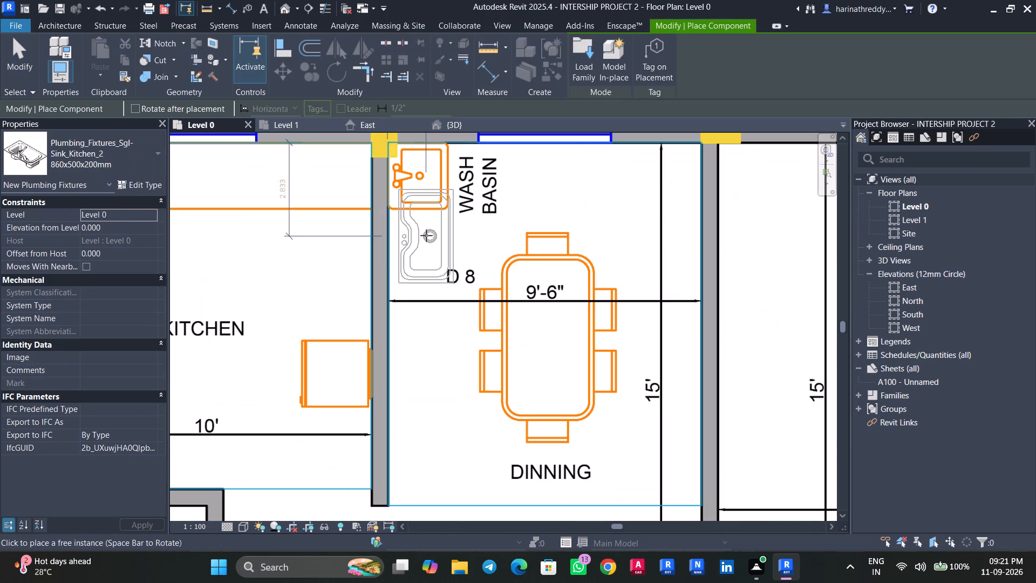
{"action": "left_click", "coordinate": [415, 188]}
{"action": "key", "text": "Escape"}
{"action": "key", "text": "Escape"}
{"action": "key", "text": "Escape"}
Examine the placed sink in the dining room corner in the 3D view.
{"action": "left_click", "coordinate": [455, 121]}
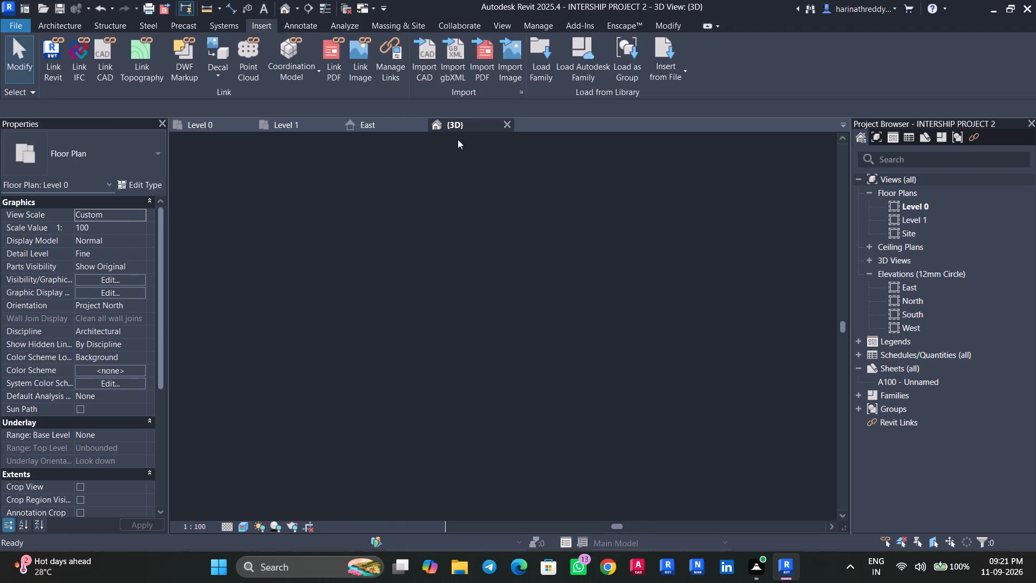
{"action": "middle_click_drag", "start_coordinate": [307, 343], "coordinate": [386, 465]}
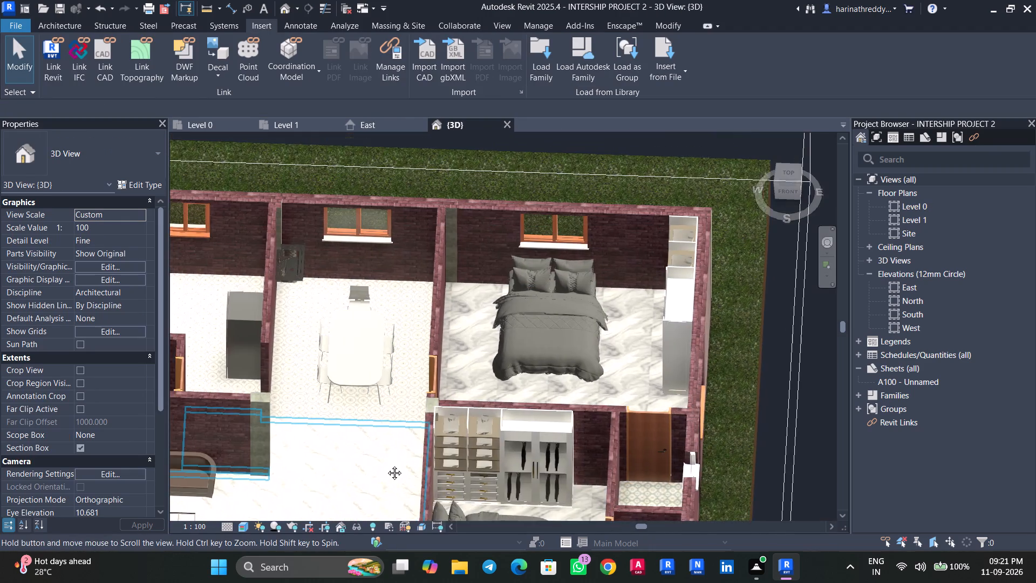
{"action": "middle_click_drag", "start_coordinate": [386, 465], "coordinate": [388, 465]}
{"action": "scroll", "coordinate": [301, 256], "scroll_direction": "up", "scroll_amount": 9}
{"action": "scroll", "coordinate": [278, 273], "scroll_direction": "down", "scroll_amount": 1}
{"action": "scroll", "coordinate": [278, 273], "scroll_direction": "up", "scroll_amount": 1}
{"action": "scroll", "coordinate": [287, 356], "scroll_direction": "up", "scroll_amount": 7}
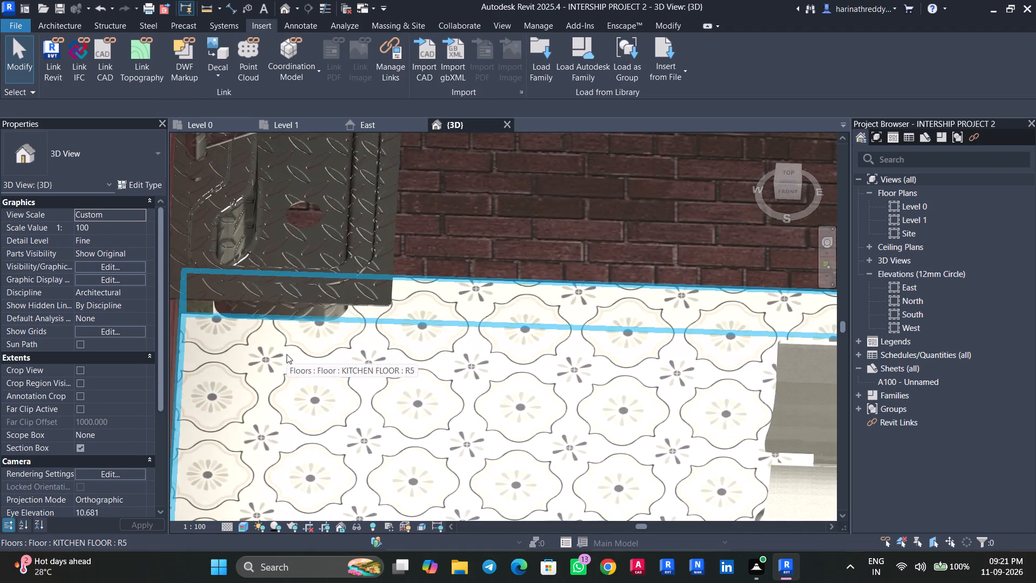
{"action": "middle_click_drag", "start_coordinate": [287, 354], "coordinate": [292, 400]}
{"action": "scroll", "coordinate": [294, 398], "scroll_direction": "down", "scroll_amount": 6}
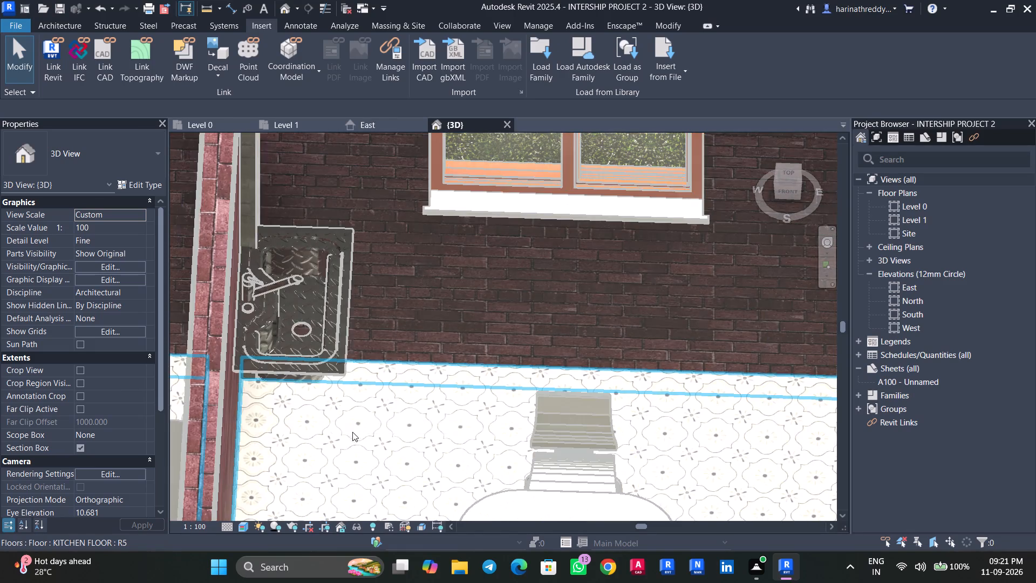
{"action": "scroll", "coordinate": [357, 436], "scroll_direction": "down", "scroll_amount": 3}
{"action": "middle_click_drag", "start_coordinate": [357, 436], "coordinate": [286, 382], "text": "shift"}
{"action": "scroll", "coordinate": [285, 382], "scroll_direction": "up", "scroll_amount": 1}
Load the Plumbing_Fixtures_Sink_Cloakroom family from the Autodesk library's Plumbing category.
{"action": "left_click", "coordinate": [576, 80]}
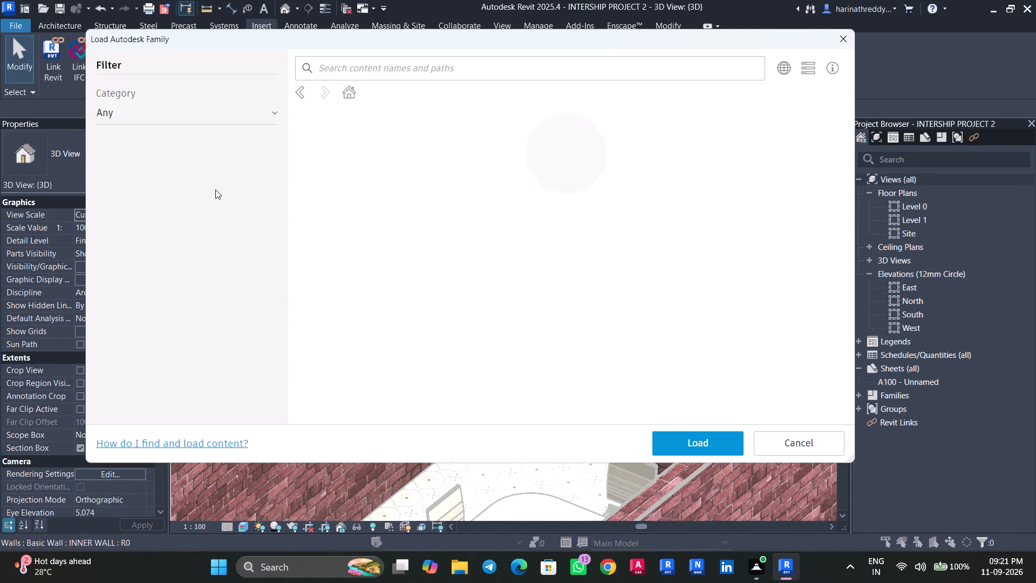
{"action": "scroll", "coordinate": [427, 269], "scroll_direction": "down", "scroll_amount": 9}
{"action": "scroll", "coordinate": [480, 238], "scroll_direction": "down", "scroll_amount": 4}
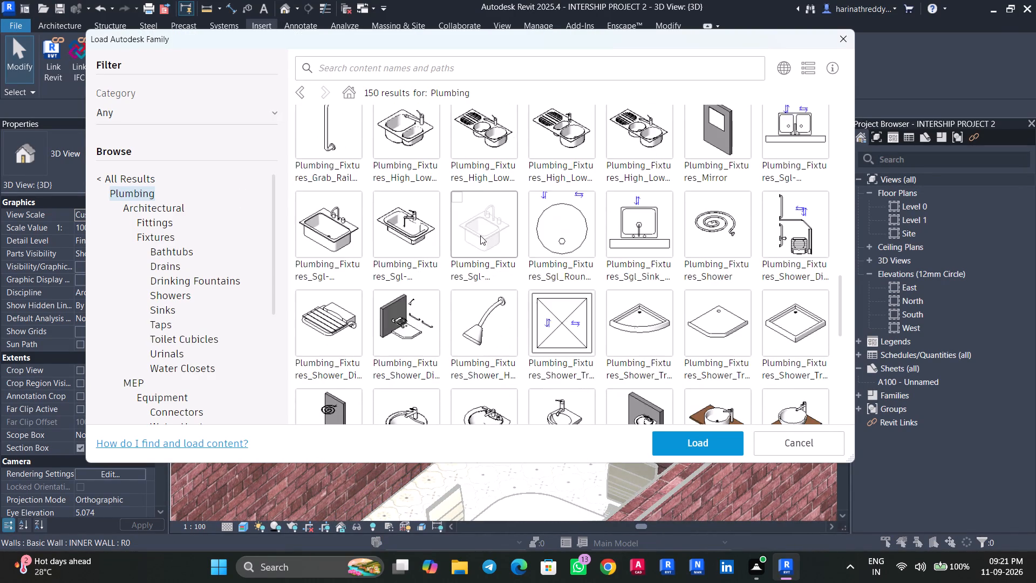
{"action": "scroll", "coordinate": [480, 235], "scroll_direction": "down", "scroll_amount": 3}
{"action": "scroll", "coordinate": [691, 124], "scroll_direction": "down", "scroll_amount": 2}
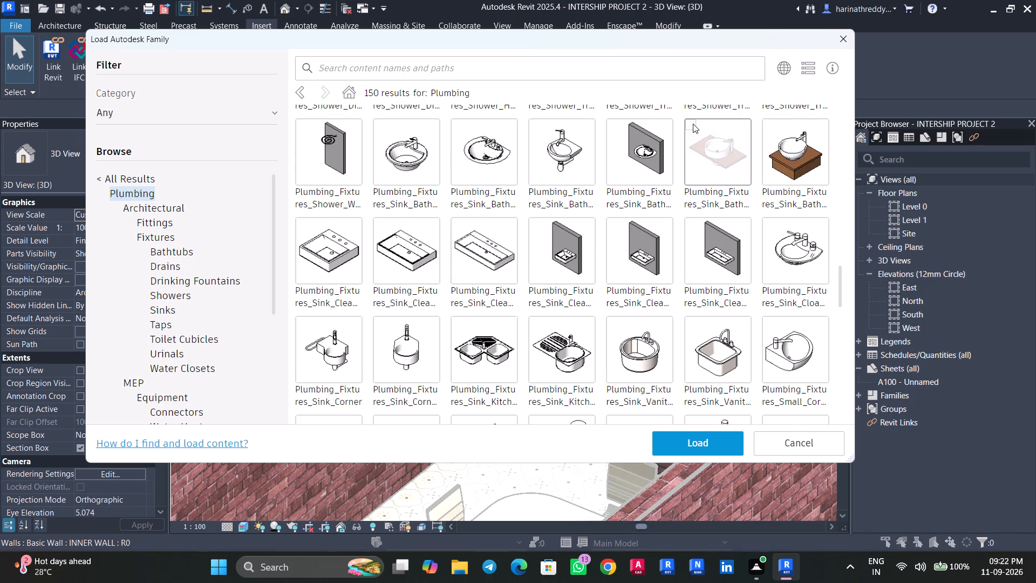
{"action": "scroll", "coordinate": [699, 121], "scroll_direction": "down", "scroll_amount": 2}
{"action": "scroll", "coordinate": [612, 263], "scroll_direction": "down", "scroll_amount": 2}
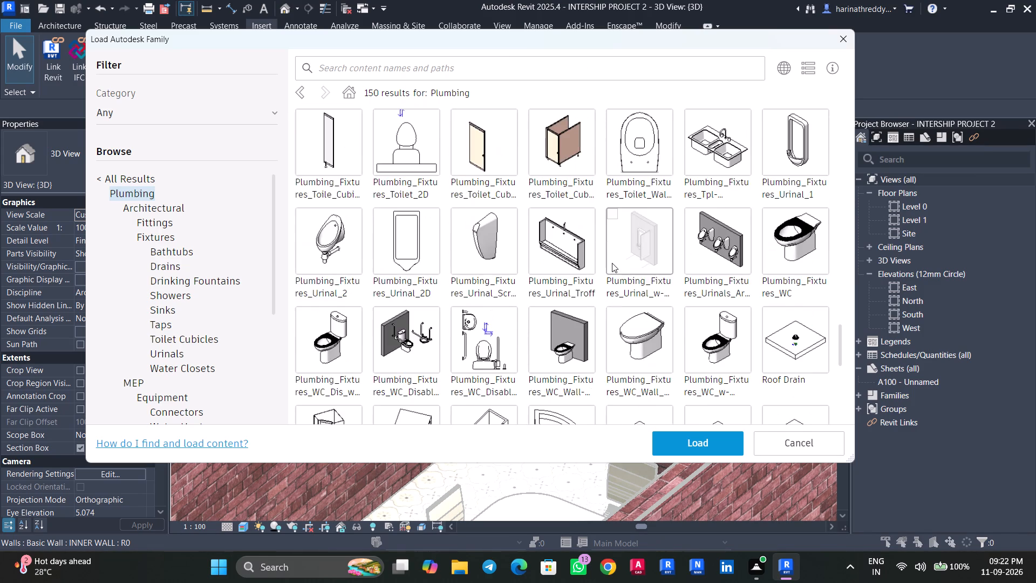
{"action": "scroll", "coordinate": [612, 263], "scroll_direction": "down", "scroll_amount": 6}
{"action": "scroll", "coordinate": [612, 263], "scroll_direction": "up", "scroll_amount": 8}
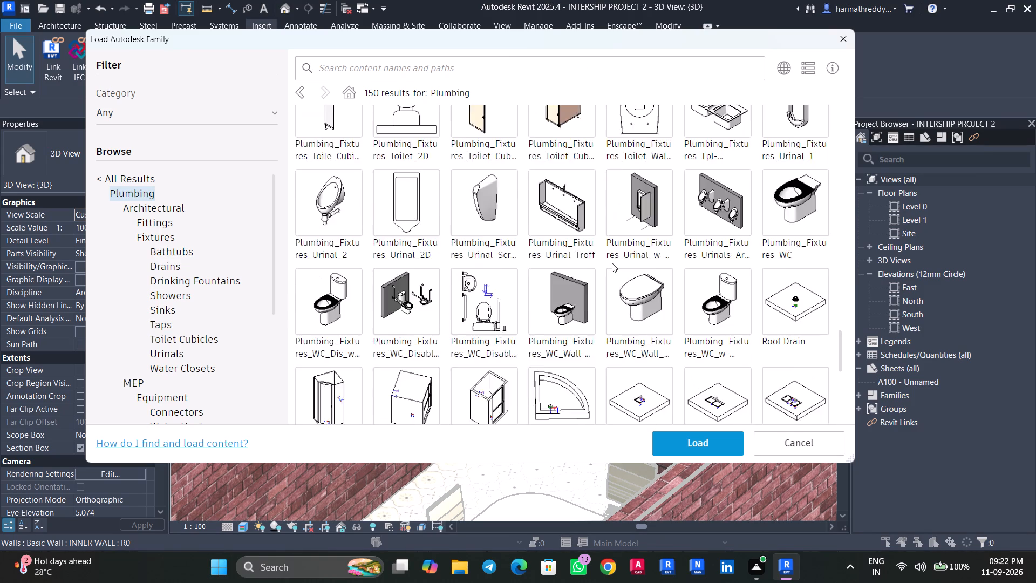
{"action": "scroll", "coordinate": [612, 263], "scroll_direction": "up", "scroll_amount": 2}
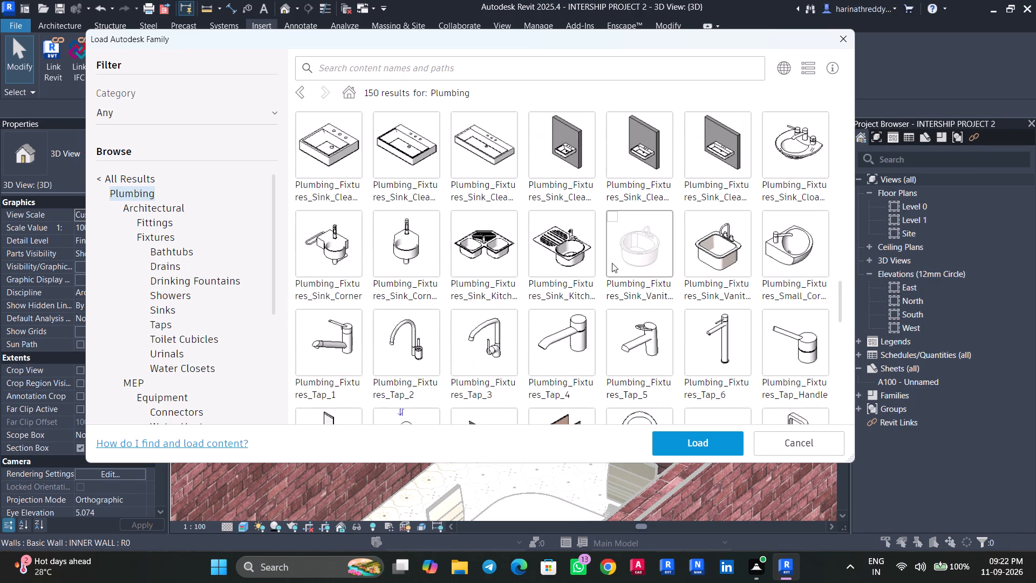
{"action": "left_click", "coordinate": [696, 221]}
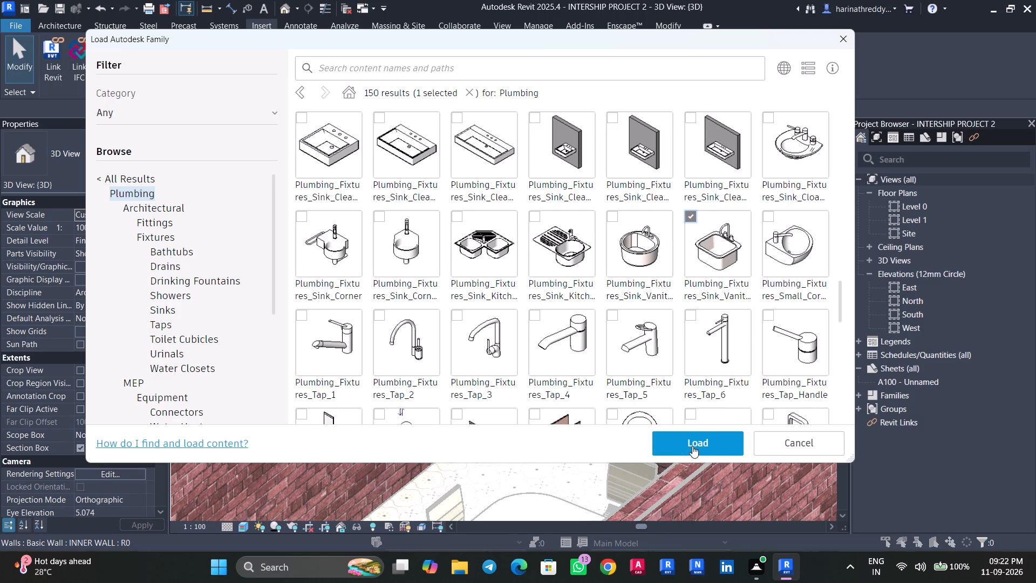
{"action": "left_click", "coordinate": [693, 218]}
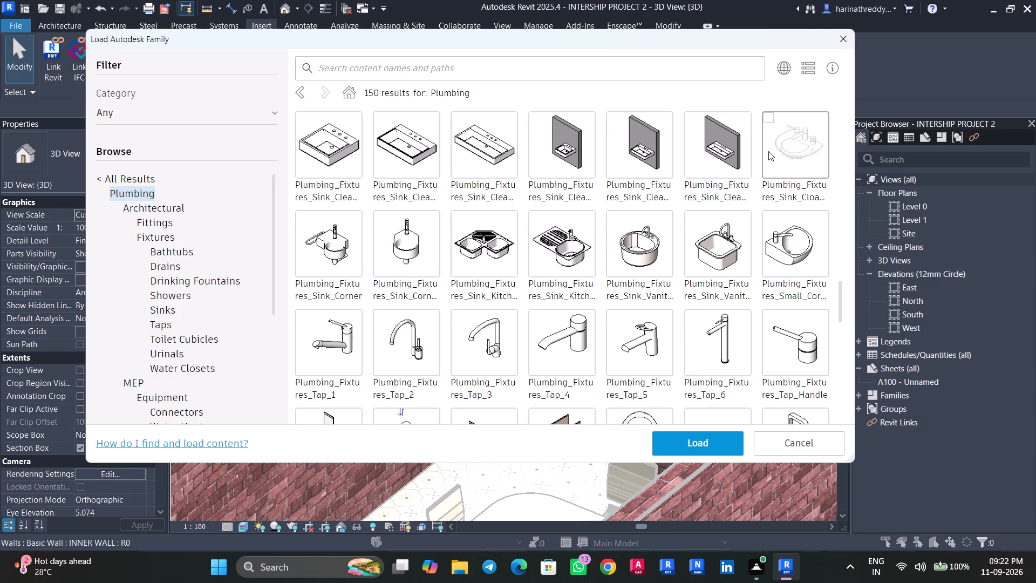
{"action": "left_click", "coordinate": [768, 151]}
{"action": "left_click", "coordinate": [718, 435]}
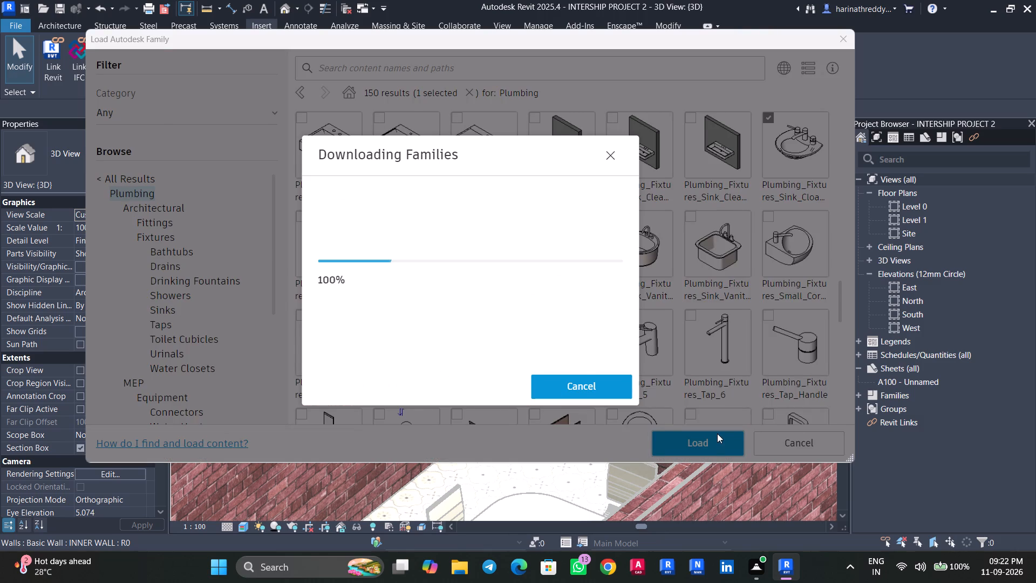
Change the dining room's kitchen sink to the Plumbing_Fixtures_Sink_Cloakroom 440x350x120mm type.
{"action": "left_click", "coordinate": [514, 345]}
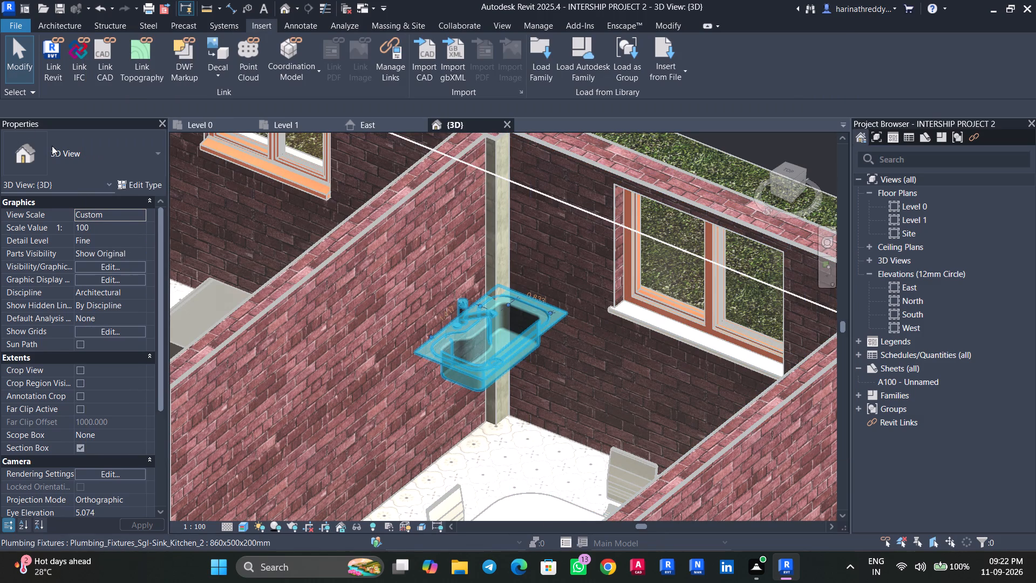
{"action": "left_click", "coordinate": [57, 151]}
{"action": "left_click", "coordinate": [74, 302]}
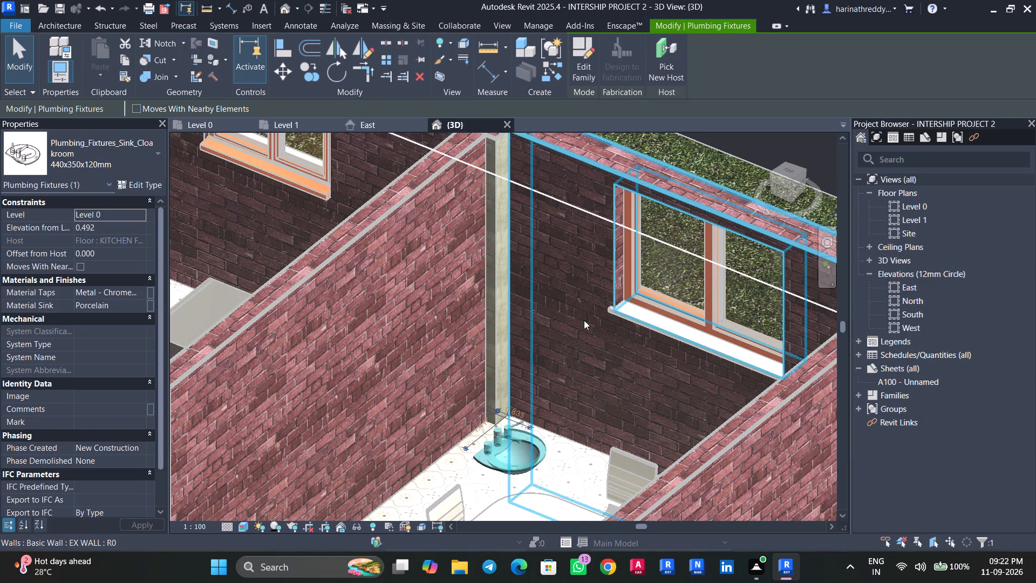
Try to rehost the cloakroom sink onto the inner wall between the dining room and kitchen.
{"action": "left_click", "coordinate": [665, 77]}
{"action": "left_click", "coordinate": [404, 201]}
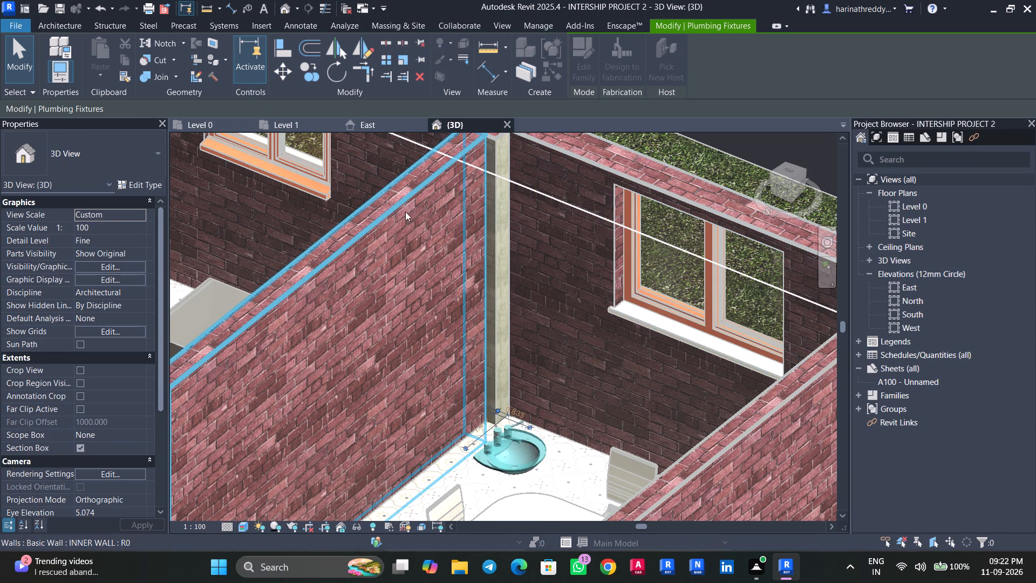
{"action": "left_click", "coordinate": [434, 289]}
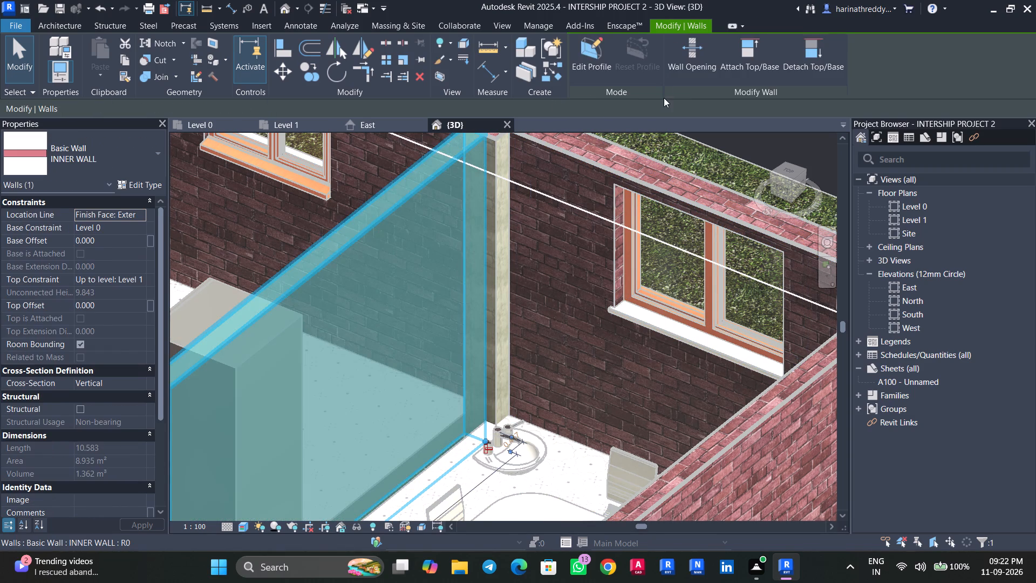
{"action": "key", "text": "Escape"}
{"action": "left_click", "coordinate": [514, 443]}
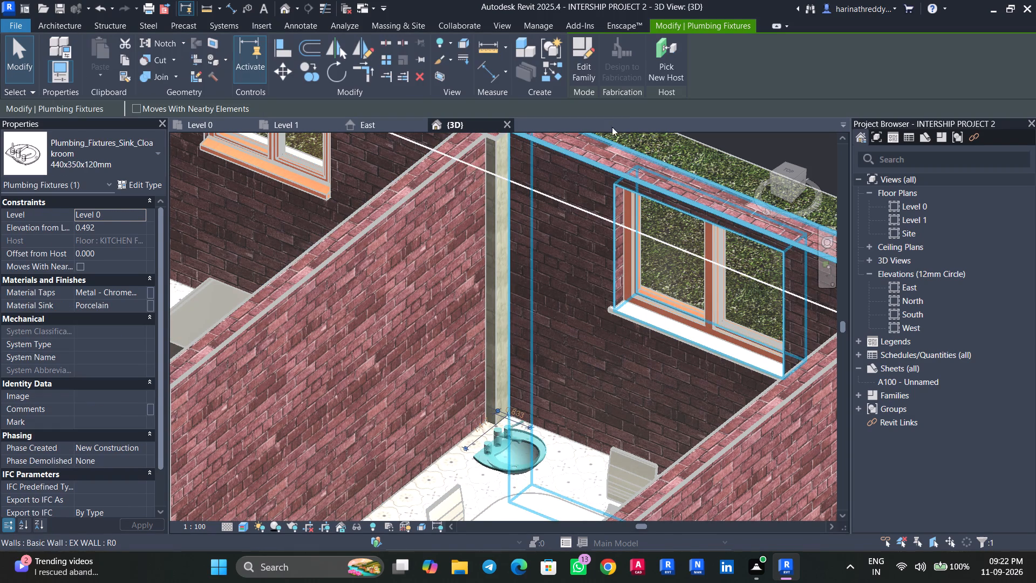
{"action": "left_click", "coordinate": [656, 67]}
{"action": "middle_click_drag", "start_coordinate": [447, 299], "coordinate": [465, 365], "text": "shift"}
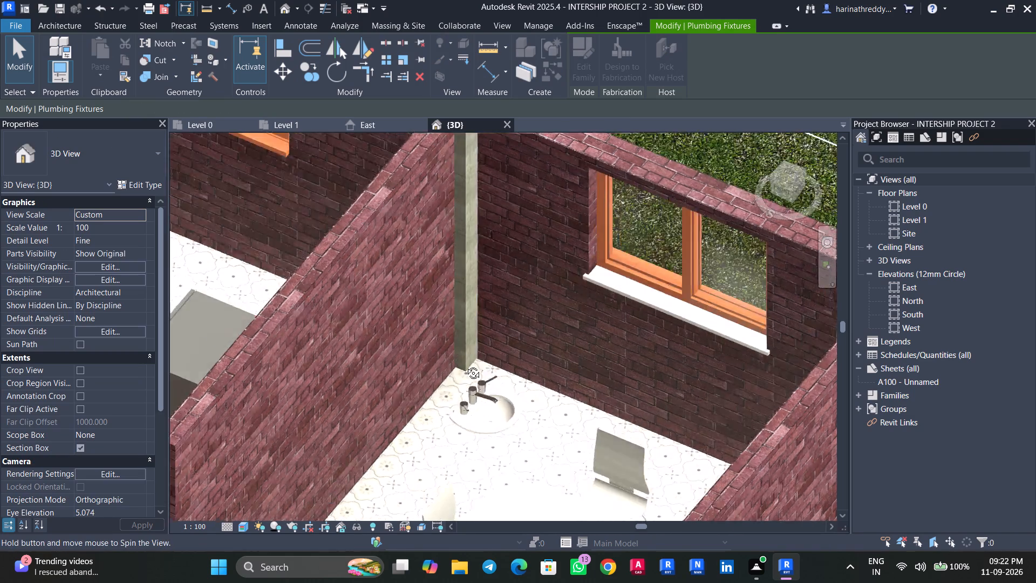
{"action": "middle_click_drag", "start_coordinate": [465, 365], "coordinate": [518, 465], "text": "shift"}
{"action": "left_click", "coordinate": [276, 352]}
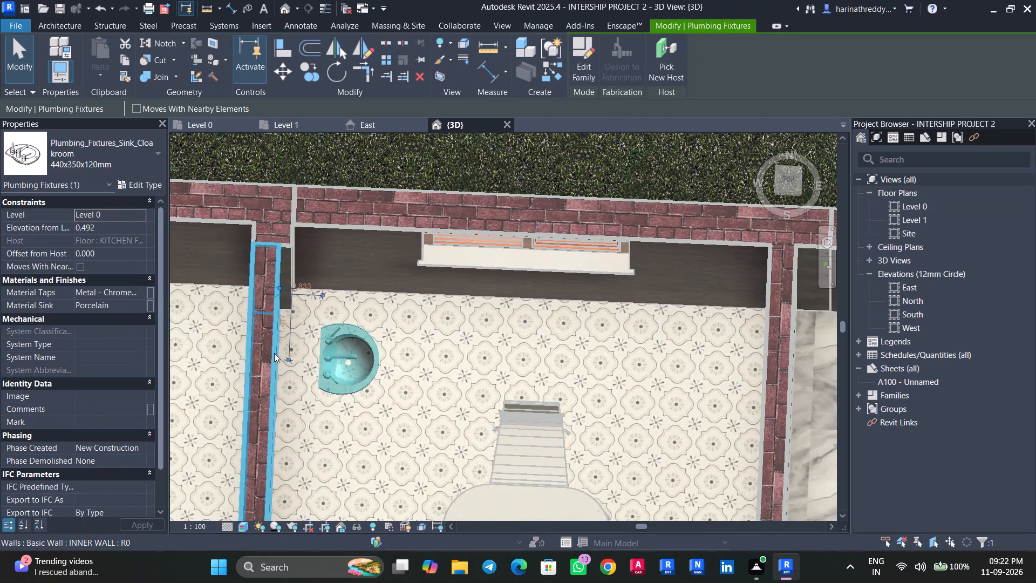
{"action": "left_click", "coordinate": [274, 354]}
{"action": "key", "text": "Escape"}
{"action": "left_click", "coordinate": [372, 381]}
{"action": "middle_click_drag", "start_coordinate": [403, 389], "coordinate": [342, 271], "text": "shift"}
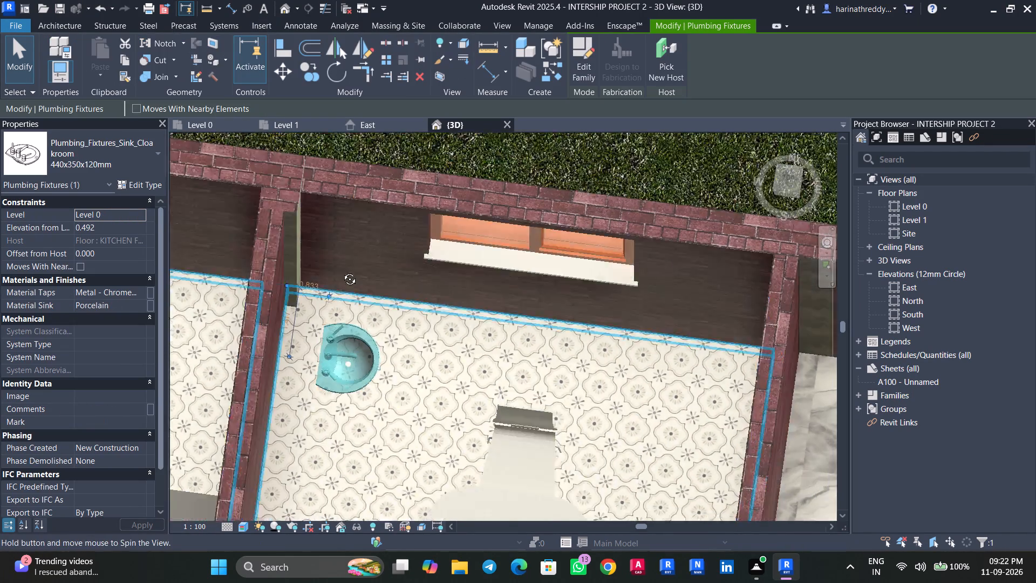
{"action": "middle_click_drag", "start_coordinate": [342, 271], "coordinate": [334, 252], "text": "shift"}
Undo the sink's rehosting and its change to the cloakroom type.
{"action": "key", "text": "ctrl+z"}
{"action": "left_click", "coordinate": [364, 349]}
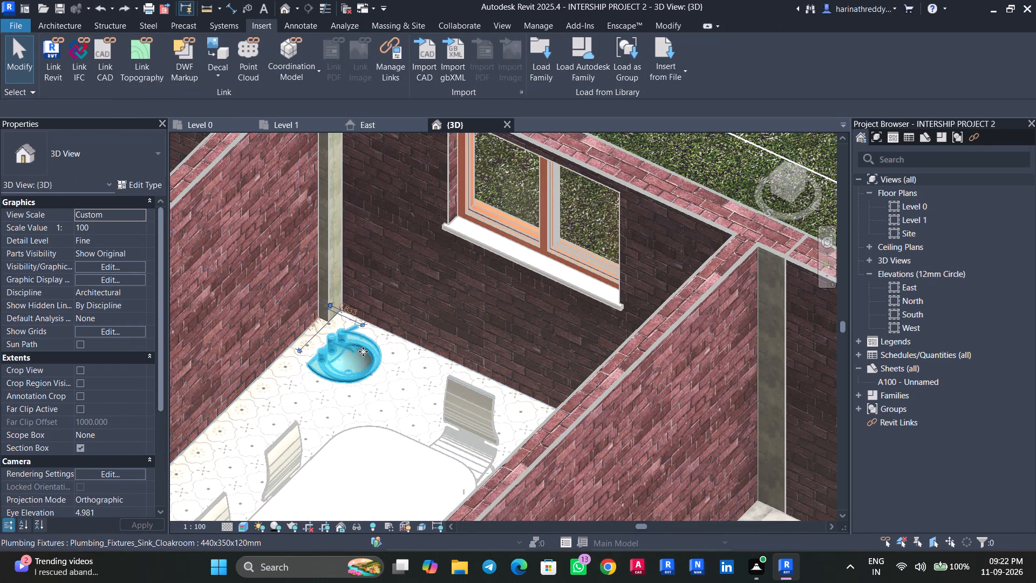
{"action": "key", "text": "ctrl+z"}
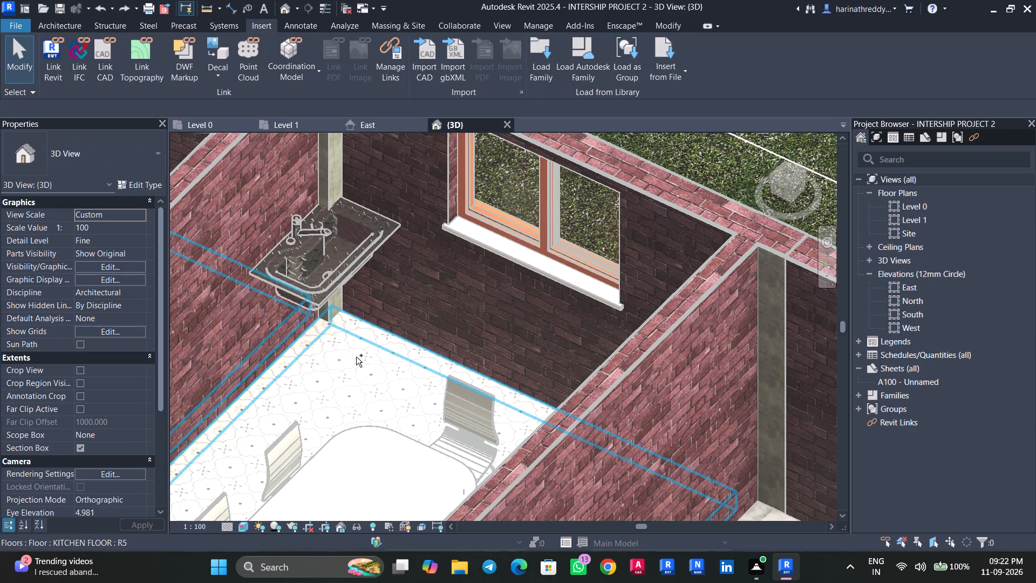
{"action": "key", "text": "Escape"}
Change the dining room sink's type to the Fregadero 1 contenedor, 760 mm x 535 mm.
{"action": "left_click", "coordinate": [310, 279]}
{"action": "left_click", "coordinate": [75, 171]}
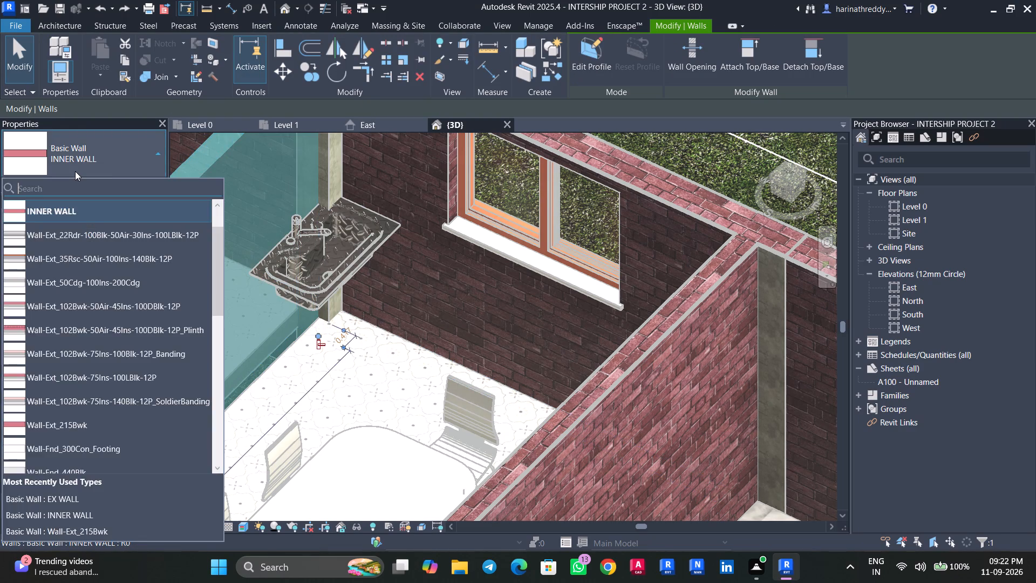
{"action": "key", "text": "Escape"}
{"action": "key", "text": "Escape"}
{"action": "left_click", "coordinate": [305, 295]}
{"action": "left_click", "coordinate": [92, 165]}
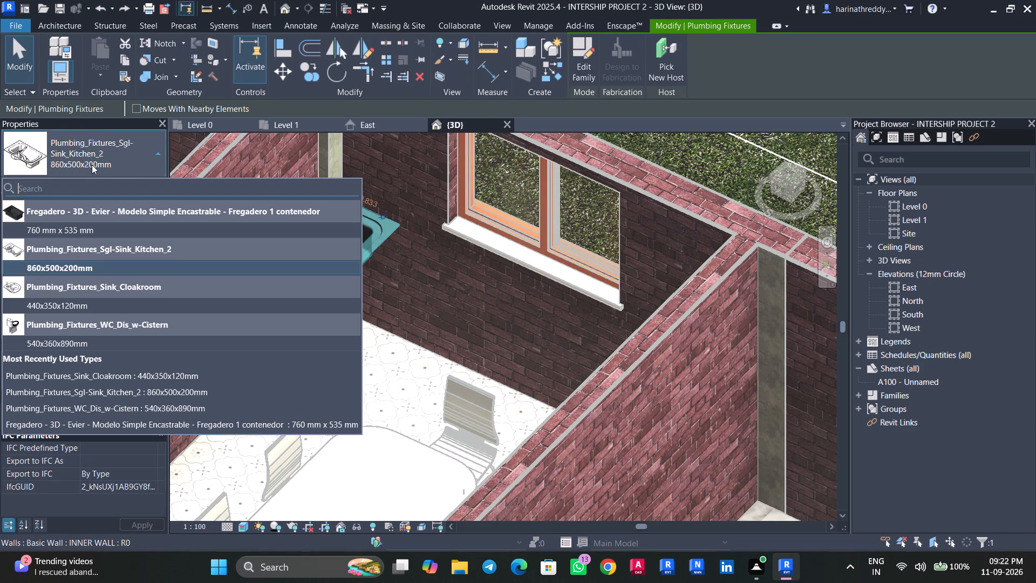
{"action": "left_click", "coordinate": [73, 270]}
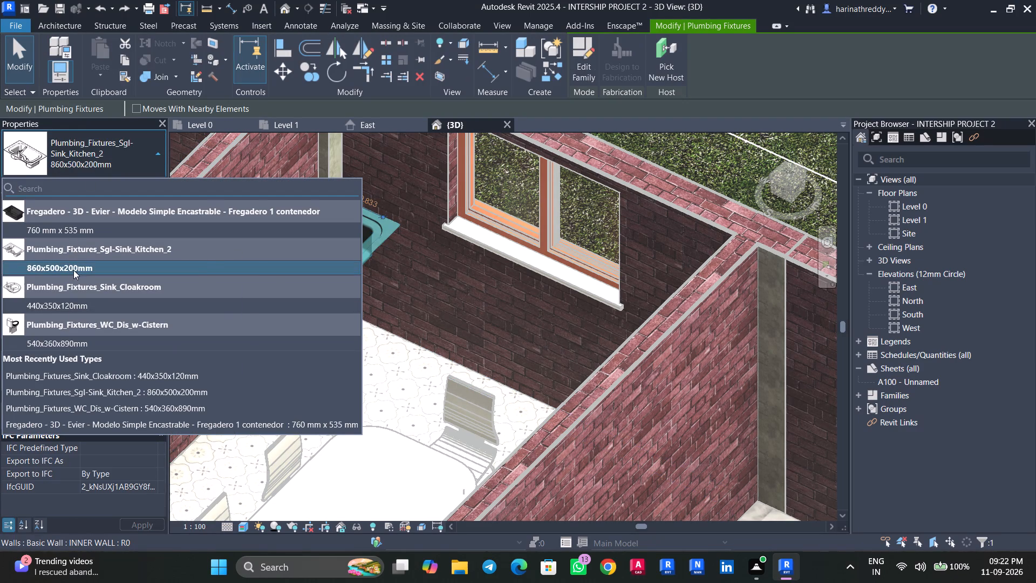
{"action": "left_click", "coordinate": [57, 157]}
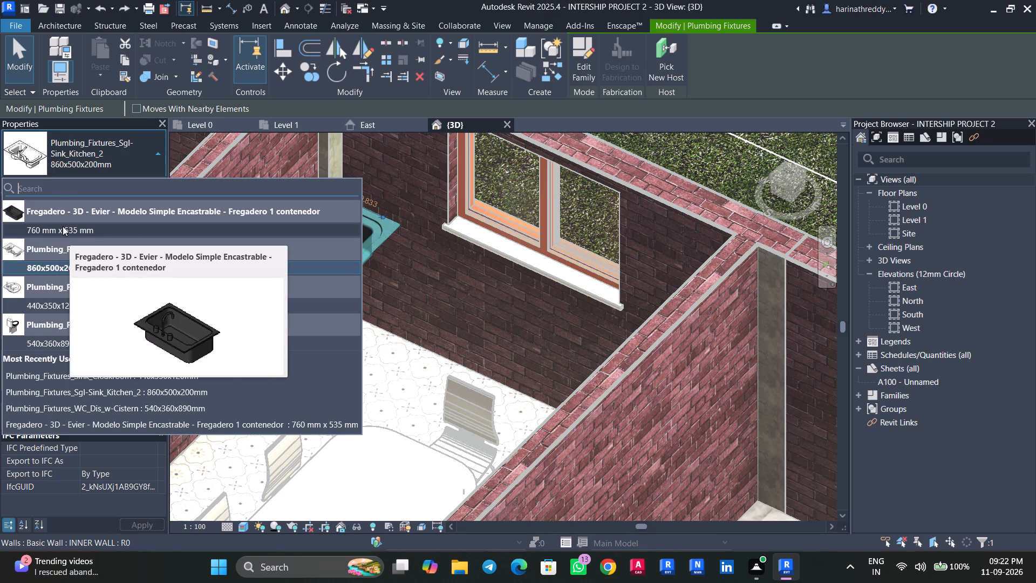
{"action": "left_click", "coordinate": [63, 229]}
{"action": "key", "text": "Escape"}
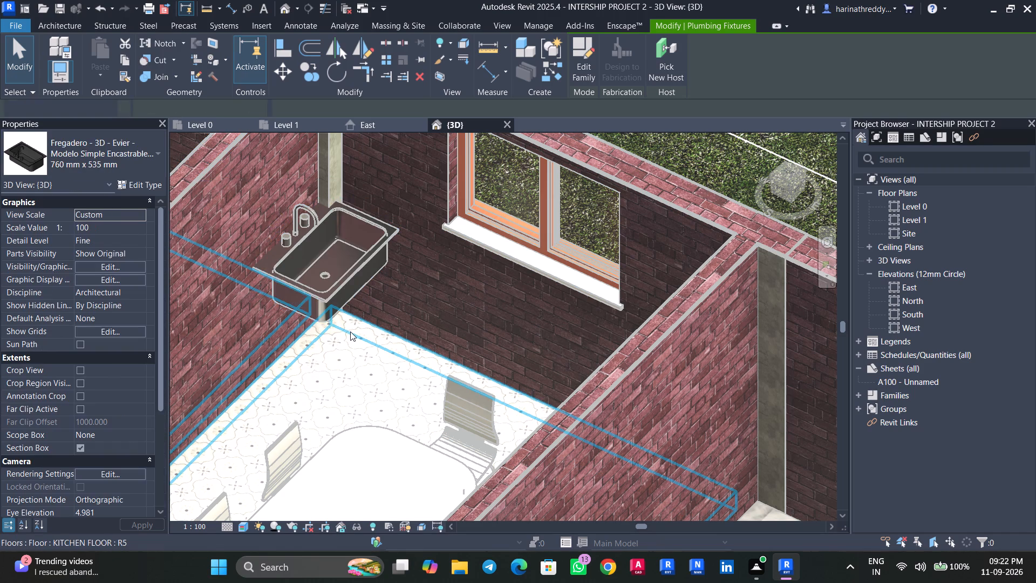
Start an in-place component in the Generic Models category with the default name, viewing the house from the top.
{"action": "scroll", "coordinate": [326, 387], "scroll_direction": "down", "scroll_amount": 2}
{"action": "middle_click_drag", "start_coordinate": [343, 363], "coordinate": [366, 418], "text": "shift"}
{"action": "key", "text": "Escape"}
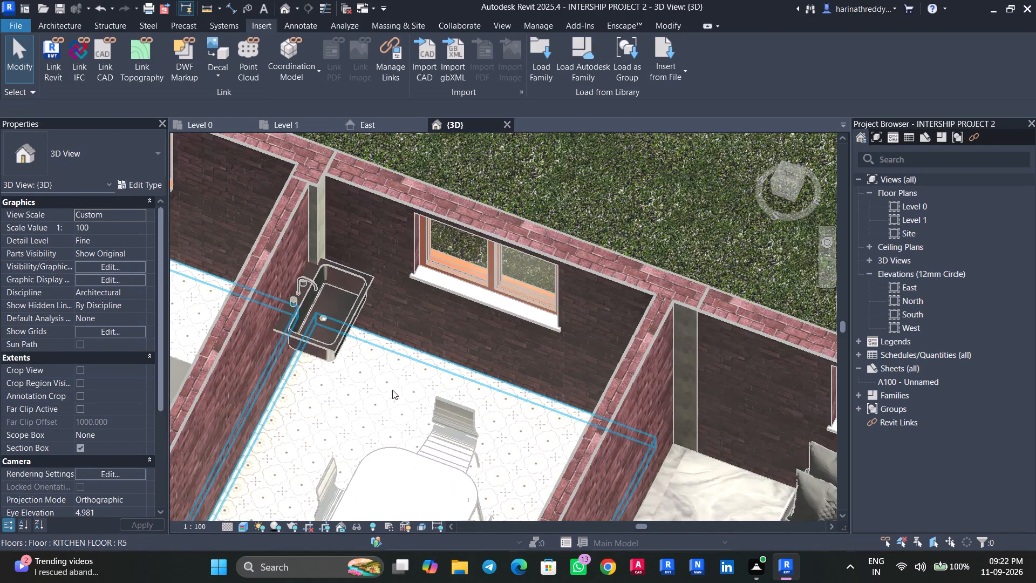
{"action": "scroll", "coordinate": [392, 390], "scroll_direction": "down", "scroll_amount": 6}
{"action": "middle_click_drag", "start_coordinate": [488, 277], "coordinate": [535, 122]}
{"action": "scroll", "coordinate": [469, 277], "scroll_direction": "down", "scroll_amount": 3}
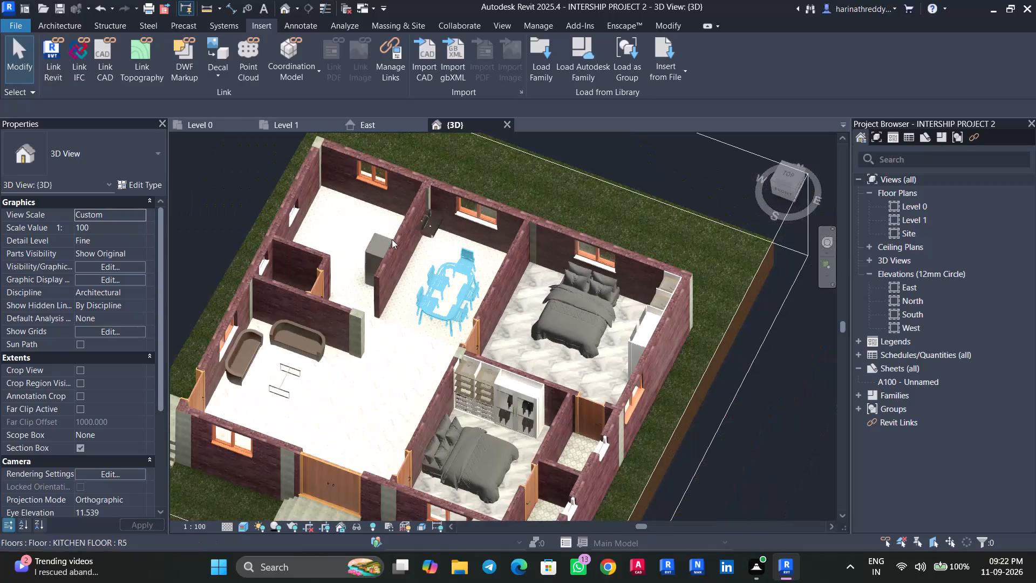
{"action": "left_click", "coordinate": [788, 172]}
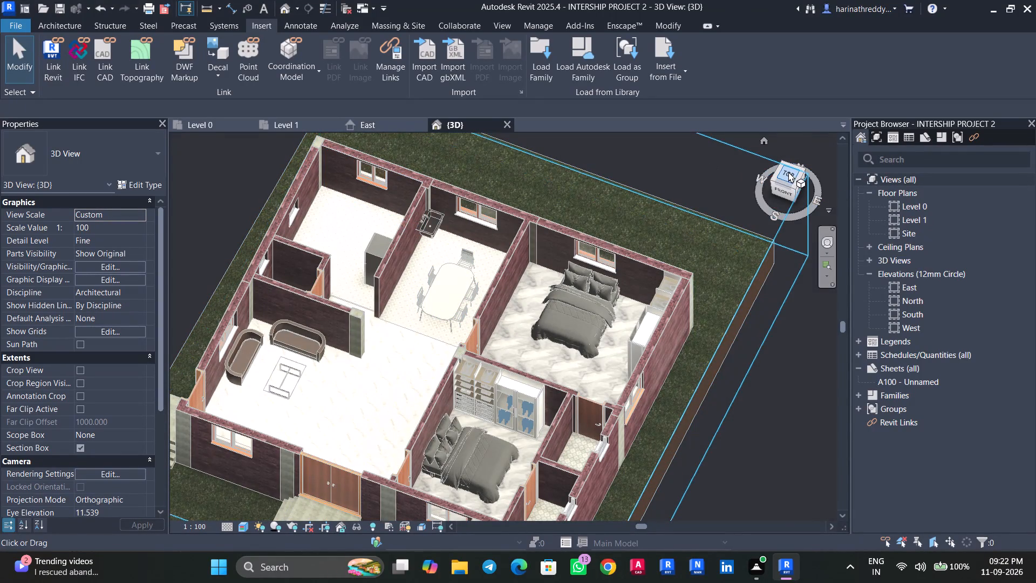
{"action": "scroll", "coordinate": [404, 309], "scroll_direction": "up", "scroll_amount": 3}
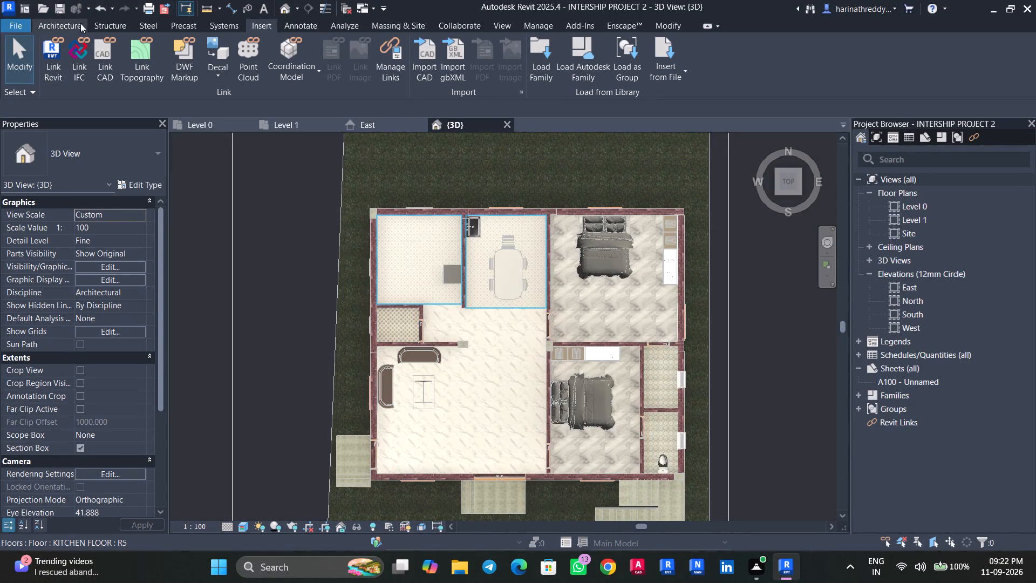
{"action": "left_click", "coordinate": [76, 24]}
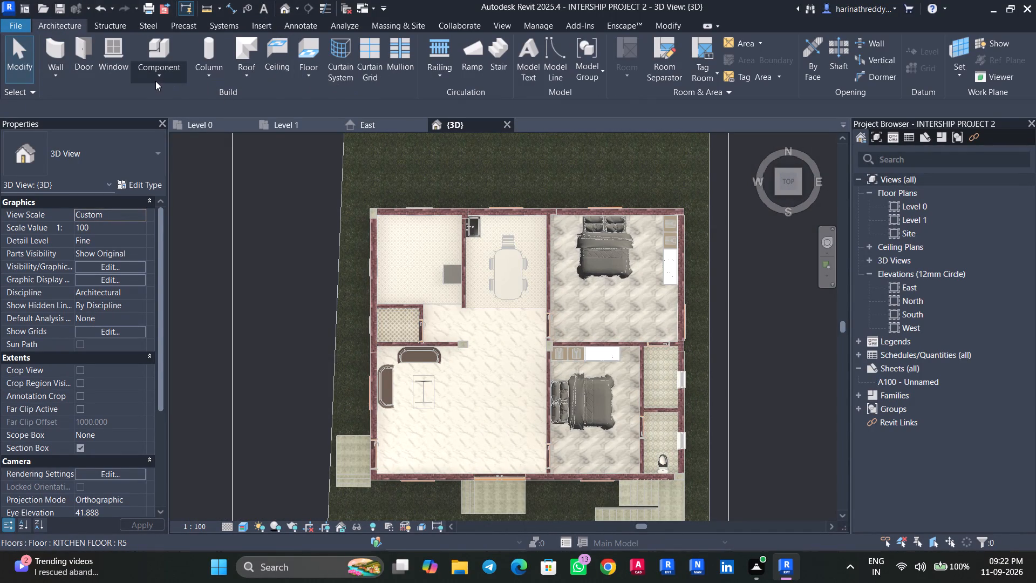
{"action": "left_click", "coordinate": [155, 81]}
{"action": "left_click", "coordinate": [163, 133]}
{"action": "left_click", "coordinate": [447, 252]}
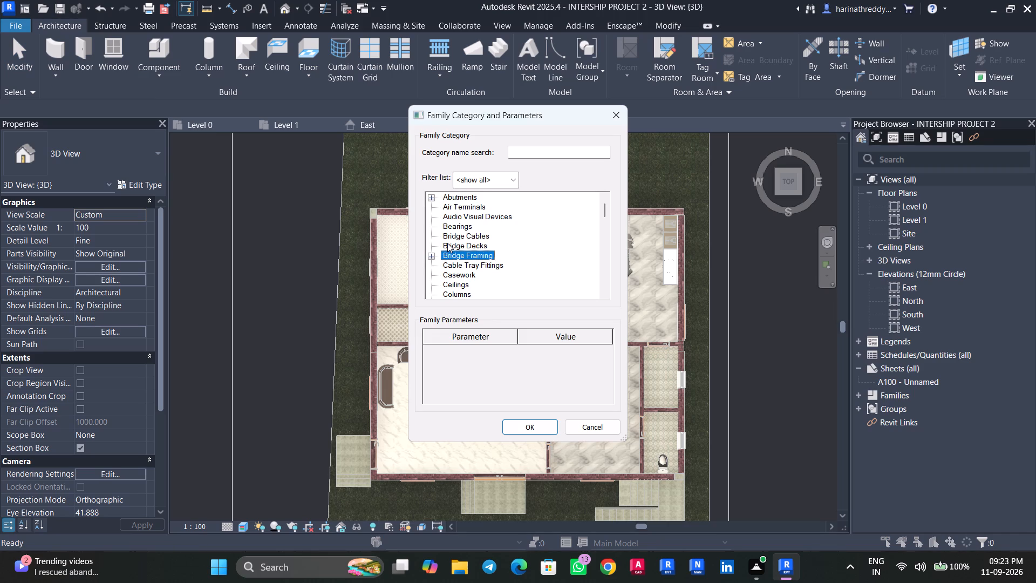
{"action": "key", "text": "g"}
{"action": "left_click", "coordinate": [532, 429]}
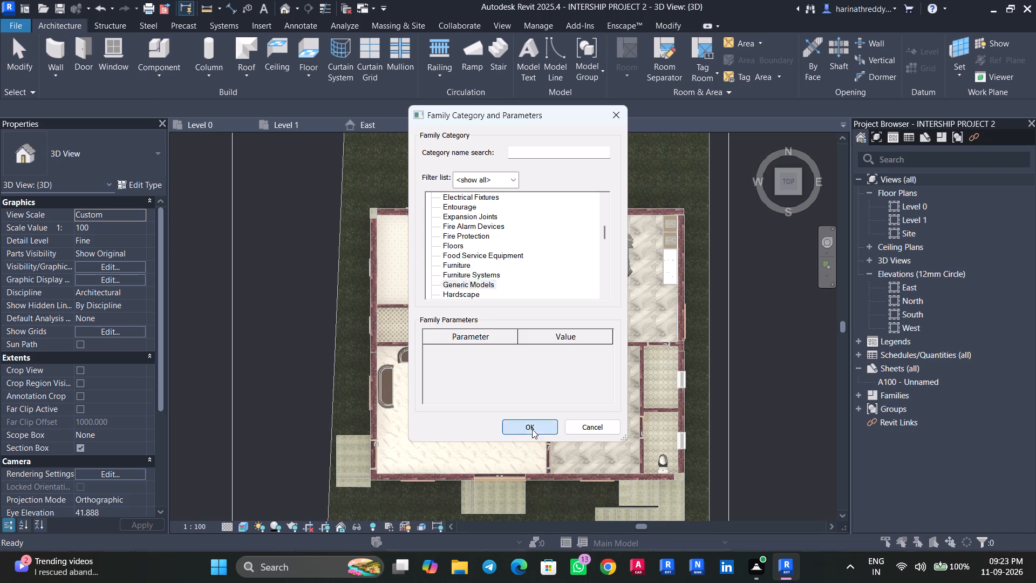
{"action": "left_click", "coordinate": [566, 309]}
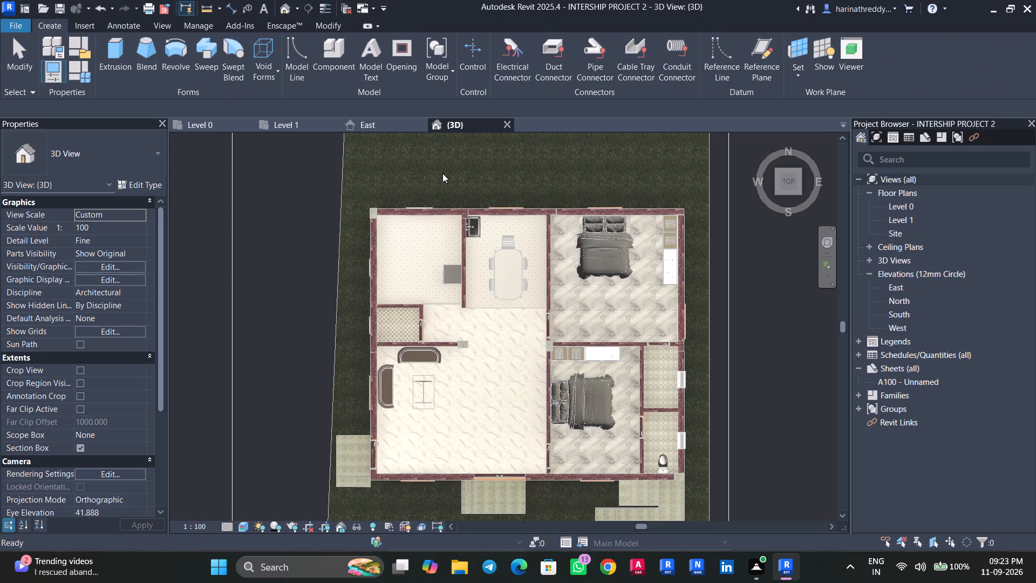
Start an extrusion and sketch two rectangles, about 1.58 ft deep along the kitchen's north wall and about 2.27 ft wide along its west wall.
{"action": "left_click", "coordinate": [126, 56]}
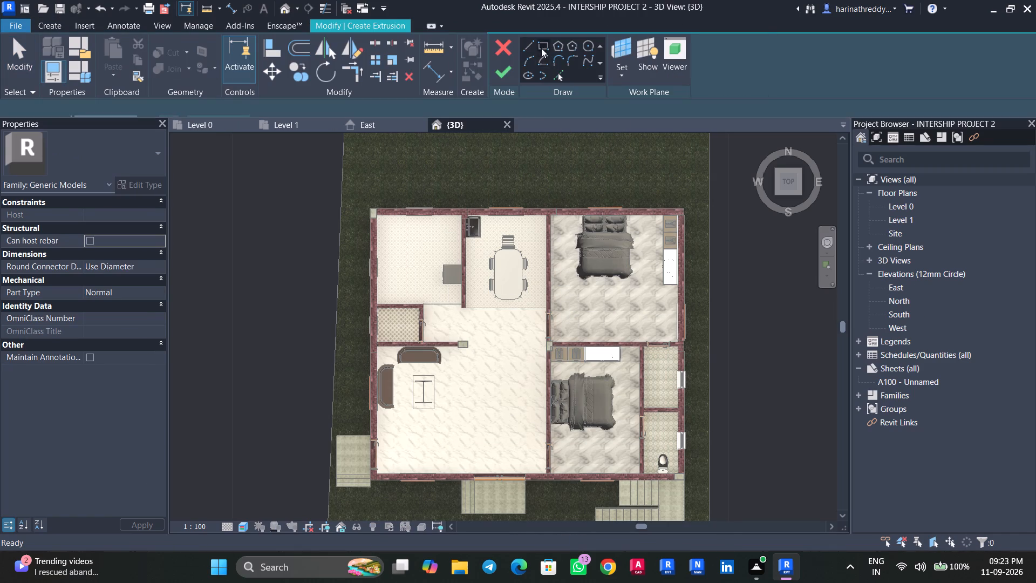
{"action": "left_click", "coordinate": [541, 46]}
{"action": "scroll", "coordinate": [450, 260], "scroll_direction": "up", "scroll_amount": 7}
{"action": "left_click", "coordinate": [474, 165]}
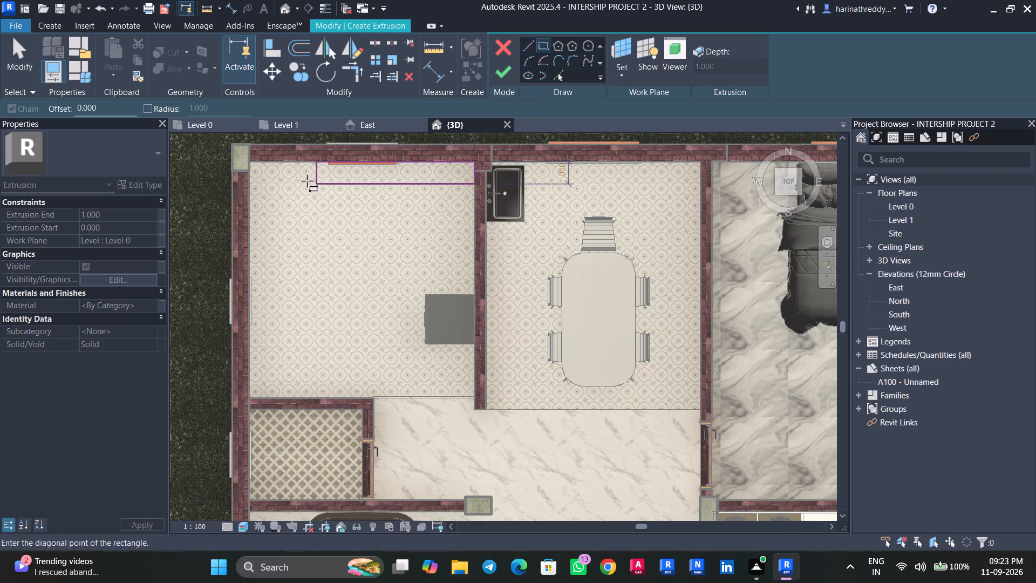
{"action": "left_click", "coordinate": [254, 197]}
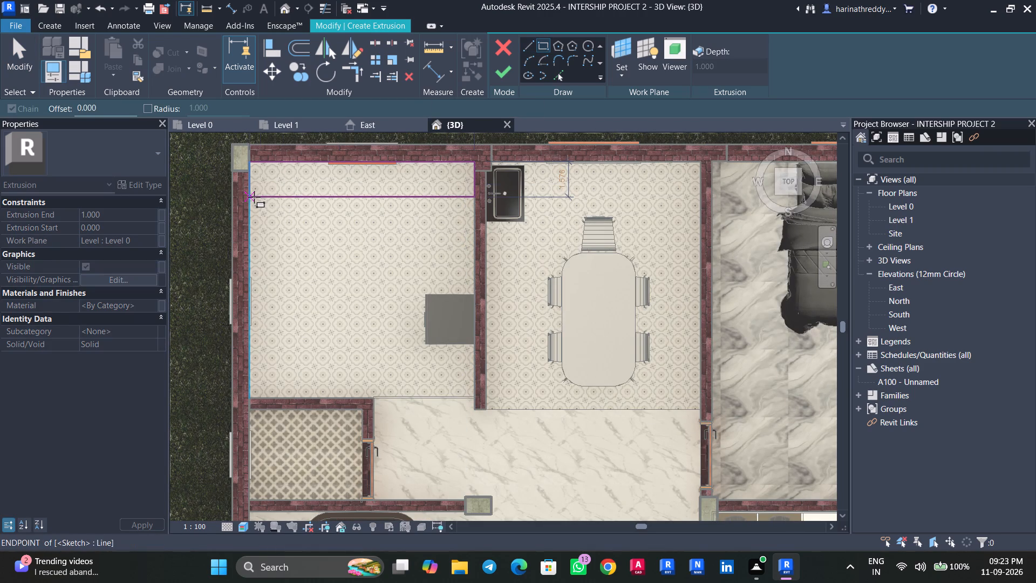
{"action": "left_click", "coordinate": [301, 397]}
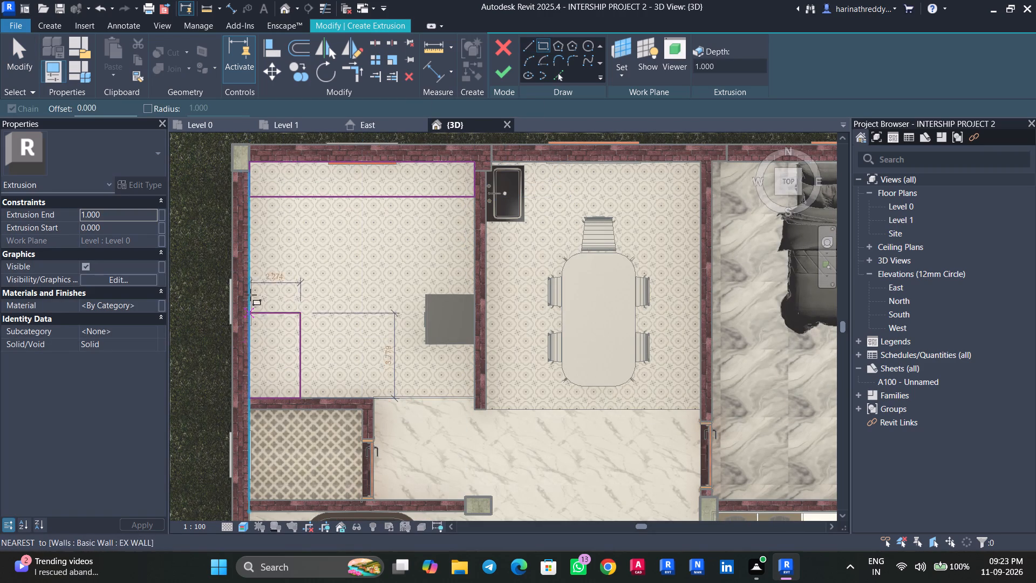
{"action": "left_click", "coordinate": [250, 196]}
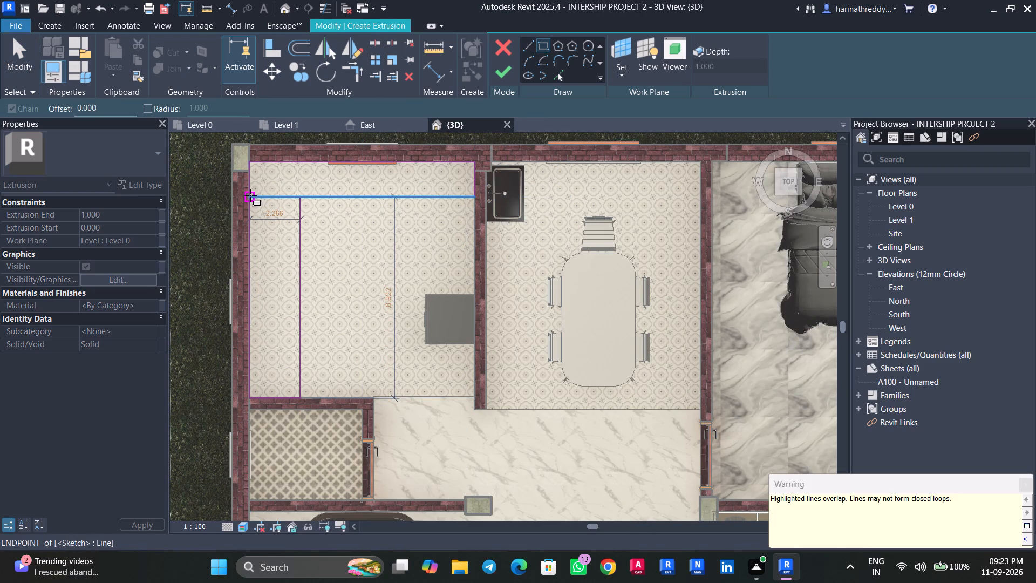
Trim the overlapping rectangle lines at the inner corner and delete the leftover segment to form one L-shaped outline.
{"action": "key", "text": "Escape"}
{"action": "key", "text": "Escape"}
{"action": "key", "text": "Escape"}
{"action": "key", "text": "t"}
{"action": "key", "text": "r"}
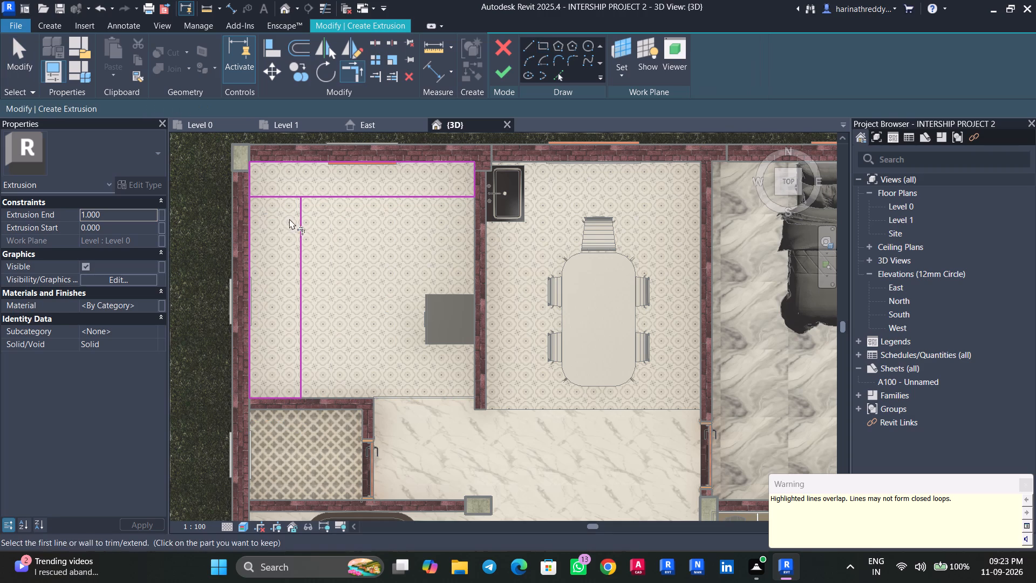
{"action": "left_click", "coordinate": [297, 214]}
{"action": "left_click", "coordinate": [310, 194]}
{"action": "key", "text": "Escape"}
{"action": "left_click", "coordinate": [290, 196]}
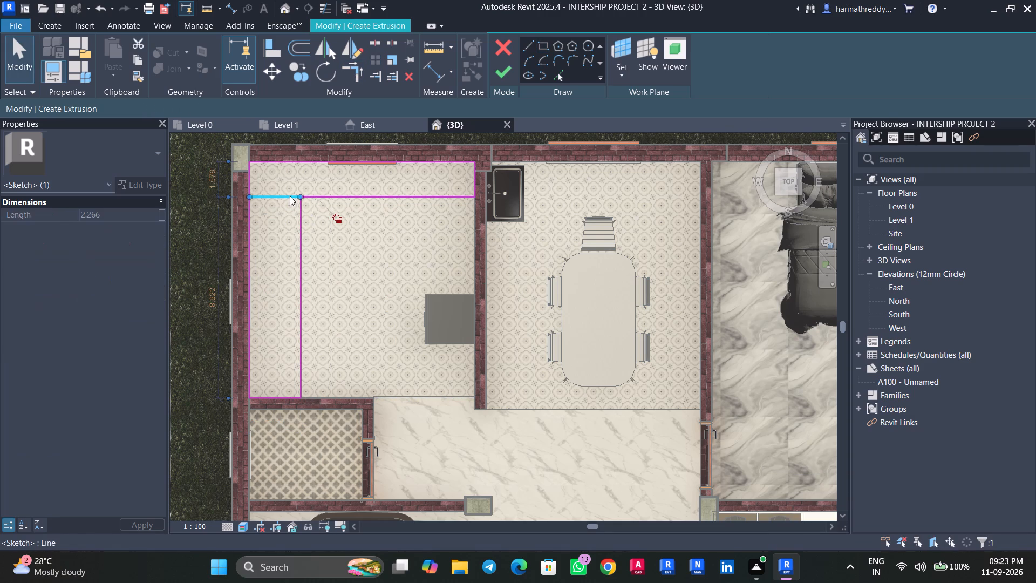
{"action": "key", "text": "Delete"}
Move the inner edge of the L-shaped outline's north strip southward, making the strip about 2 ft deep.
{"action": "left_click", "coordinate": [360, 198]}
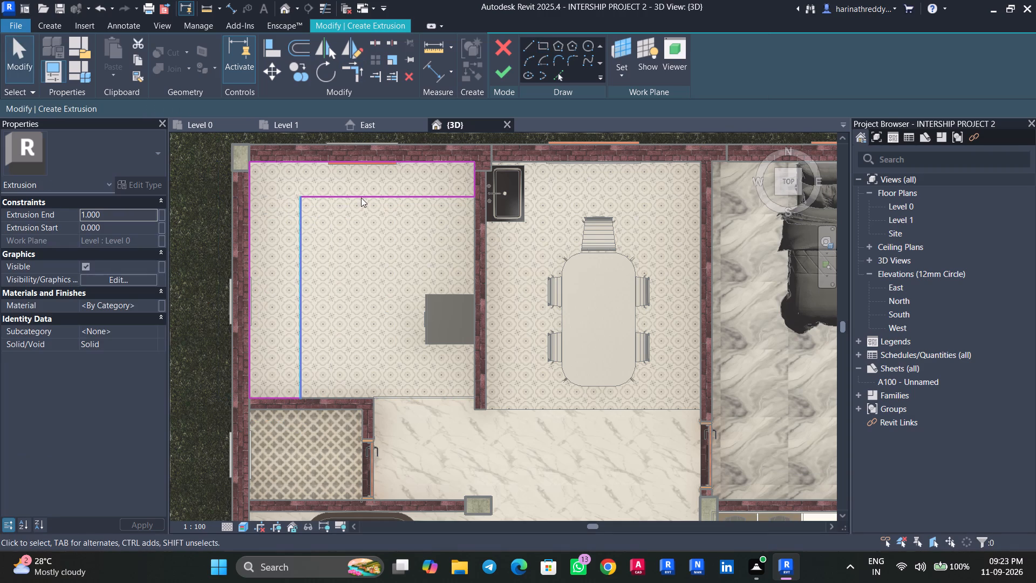
{"action": "left_click_drag", "start_coordinate": [362, 198], "coordinate": [362, 207]}
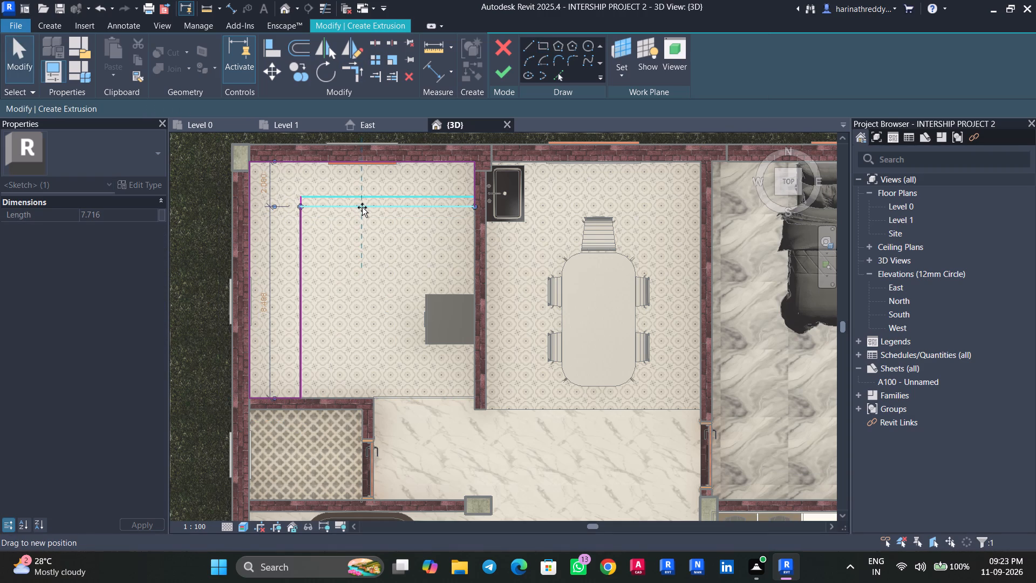
{"action": "left_click_drag", "start_coordinate": [362, 207], "coordinate": [362, 206]}
{"action": "key", "text": "Escape"}
{"action": "key", "text": "Escape"}
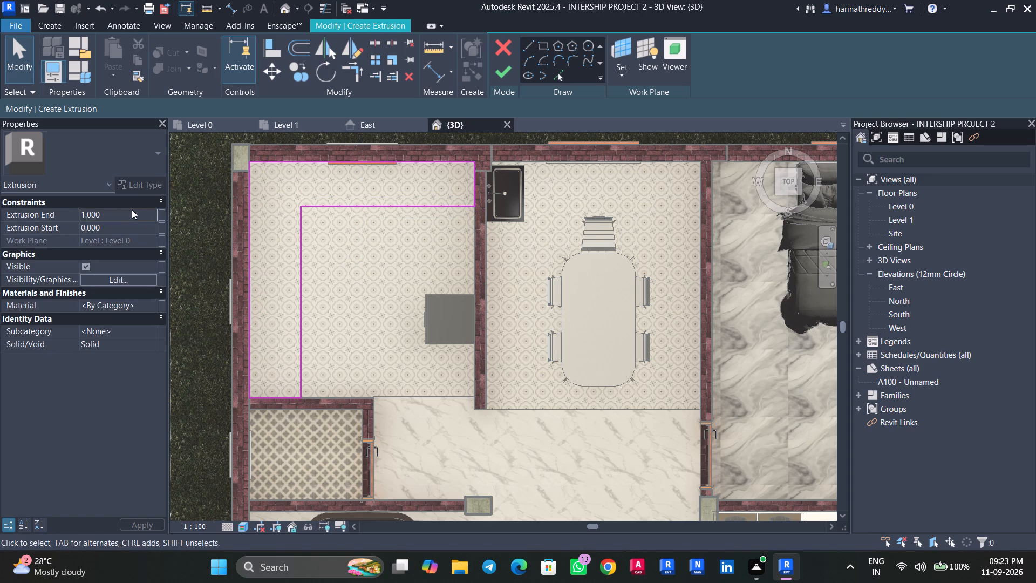
Set the extrusion start to -4 ft and the extrusion end to -6 ft, and finish the L-shaped kitchen sketch.
{"action": "left_click", "coordinate": [132, 209]}
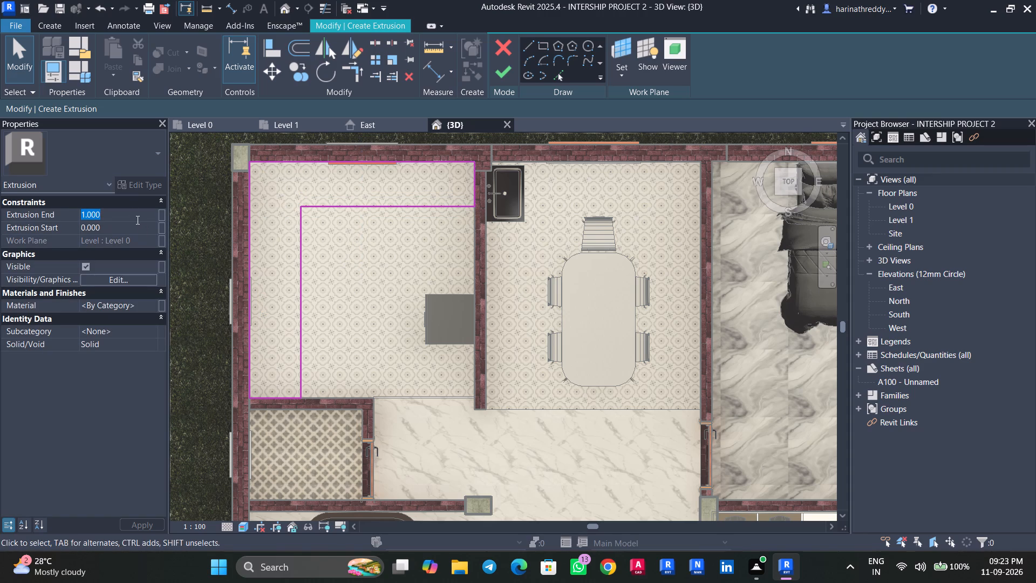
{"action": "left_click", "coordinate": [132, 228]}
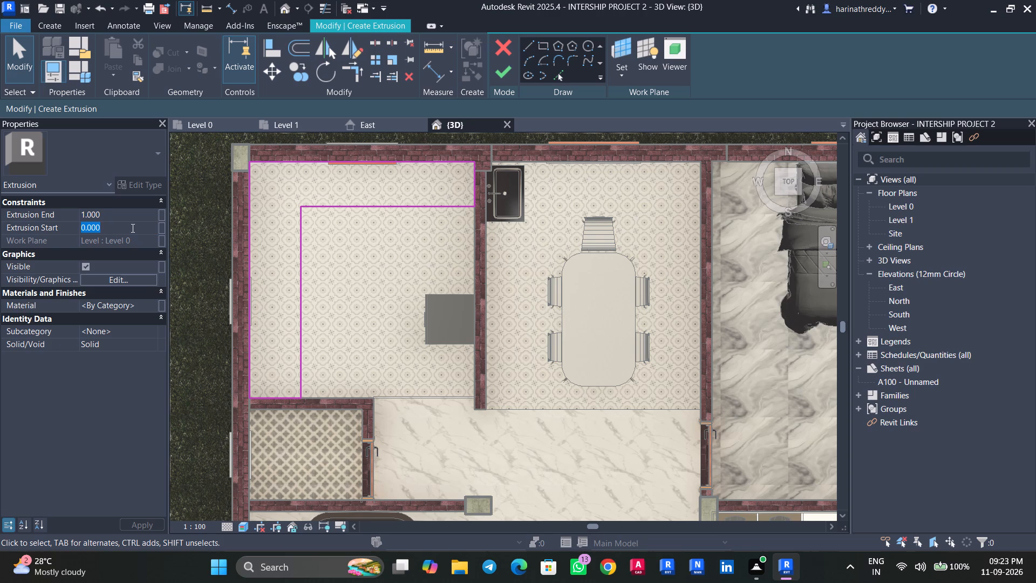
{"action": "key", "text": "minus"}
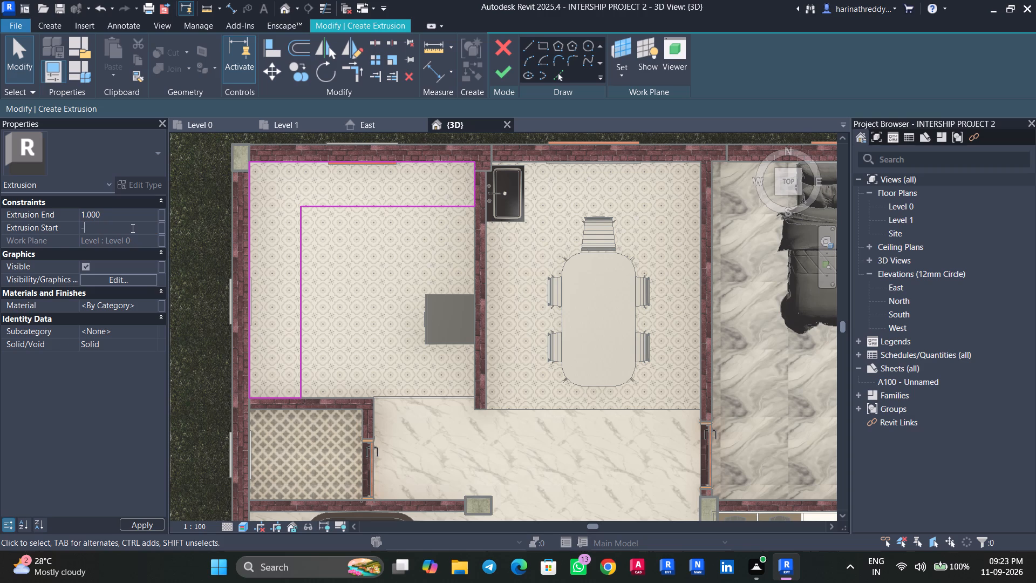
{"action": "key", "text": "3"}
{"action": "key", "text": "BackSpace"}
{"action": "type", "text": "4'"}
{"action": "key", "text": "Return"}
{"action": "left_click", "coordinate": [140, 209]}
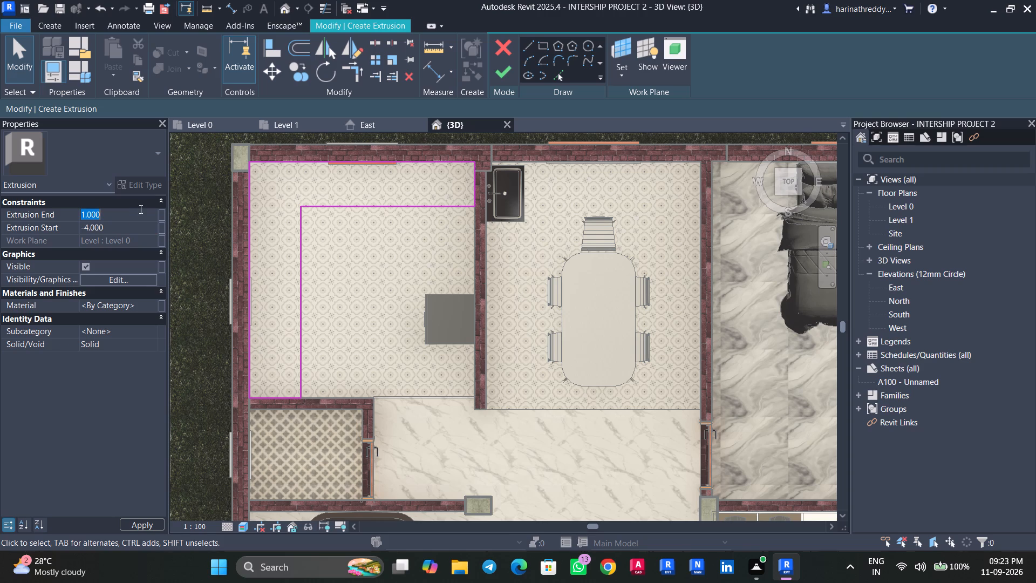
{"action": "type", "text": "-6'"}
{"action": "key", "text": "Return"}
{"action": "left_click", "coordinate": [498, 75]}
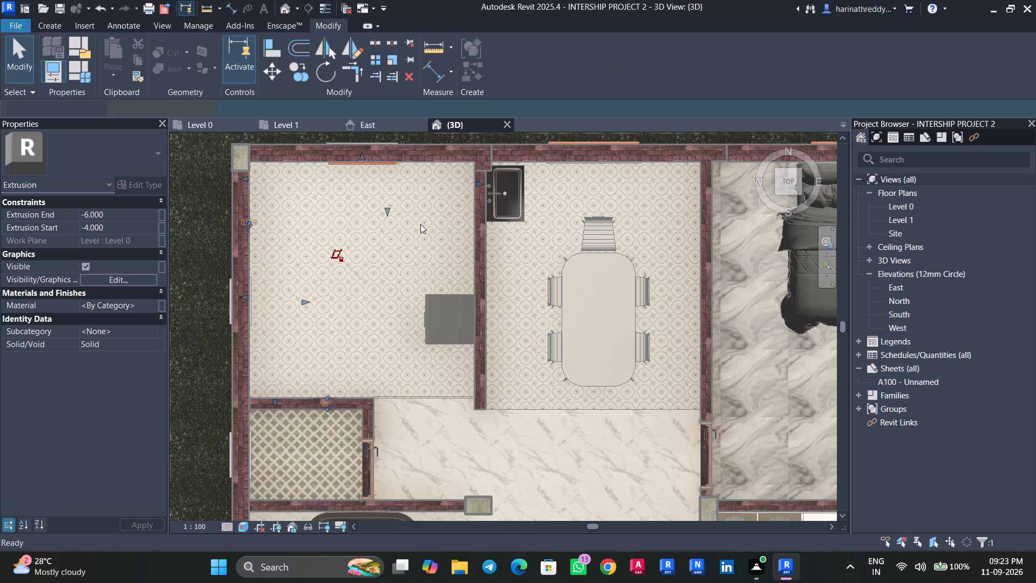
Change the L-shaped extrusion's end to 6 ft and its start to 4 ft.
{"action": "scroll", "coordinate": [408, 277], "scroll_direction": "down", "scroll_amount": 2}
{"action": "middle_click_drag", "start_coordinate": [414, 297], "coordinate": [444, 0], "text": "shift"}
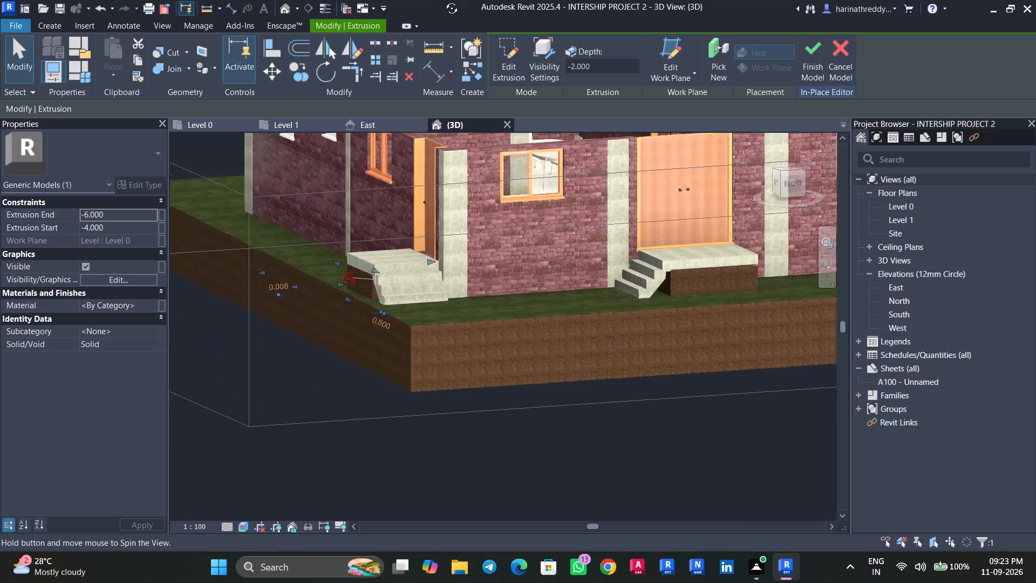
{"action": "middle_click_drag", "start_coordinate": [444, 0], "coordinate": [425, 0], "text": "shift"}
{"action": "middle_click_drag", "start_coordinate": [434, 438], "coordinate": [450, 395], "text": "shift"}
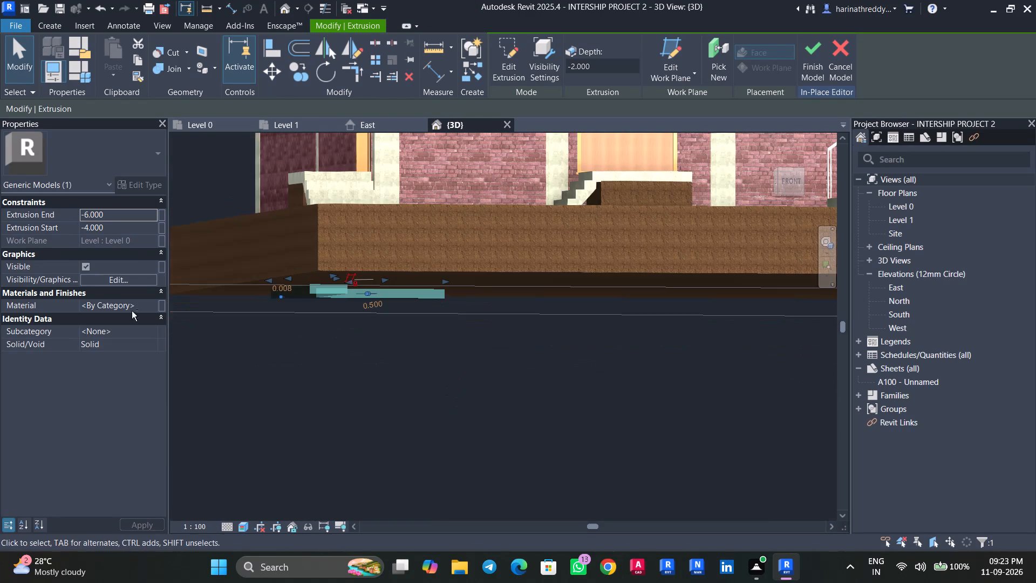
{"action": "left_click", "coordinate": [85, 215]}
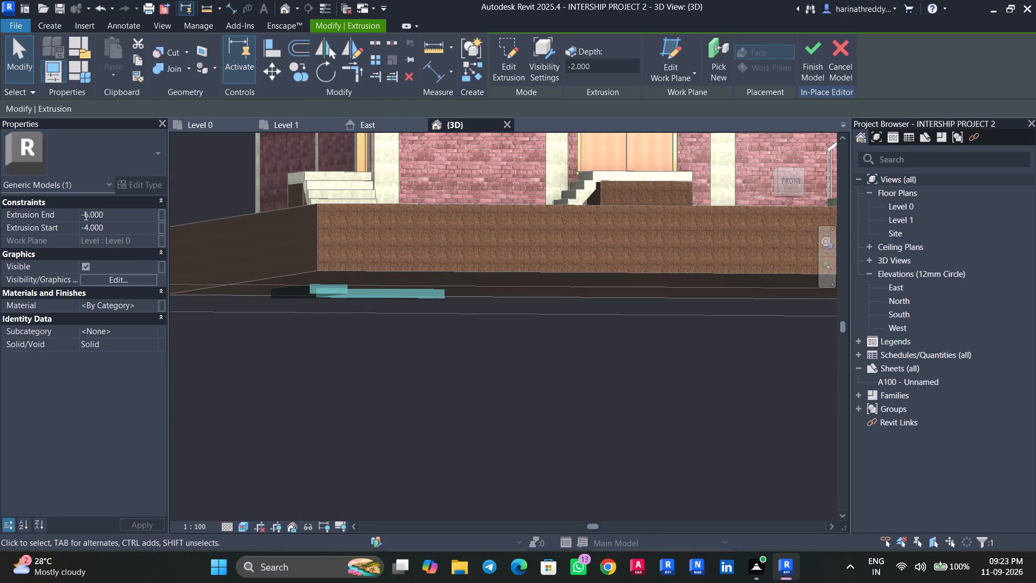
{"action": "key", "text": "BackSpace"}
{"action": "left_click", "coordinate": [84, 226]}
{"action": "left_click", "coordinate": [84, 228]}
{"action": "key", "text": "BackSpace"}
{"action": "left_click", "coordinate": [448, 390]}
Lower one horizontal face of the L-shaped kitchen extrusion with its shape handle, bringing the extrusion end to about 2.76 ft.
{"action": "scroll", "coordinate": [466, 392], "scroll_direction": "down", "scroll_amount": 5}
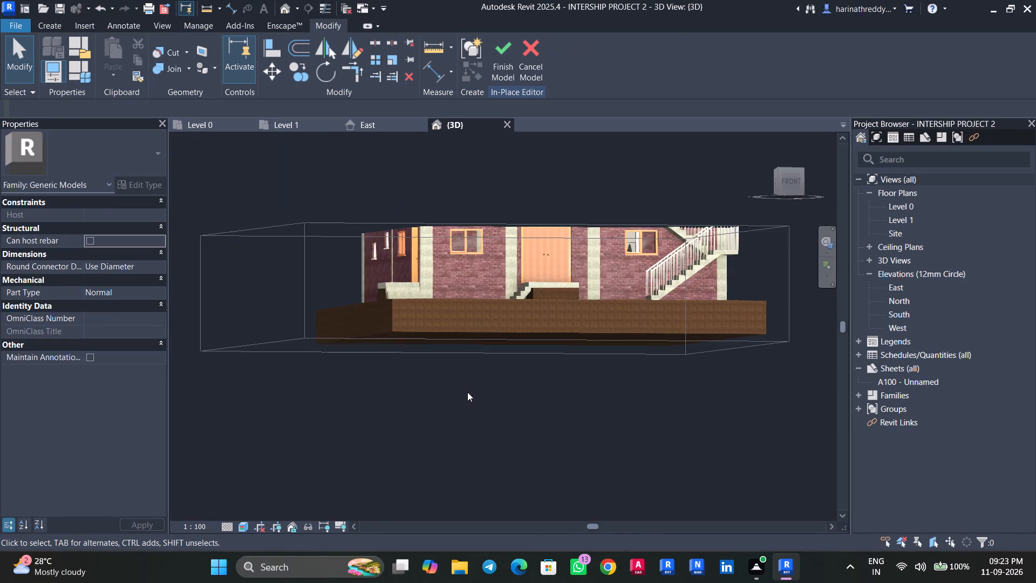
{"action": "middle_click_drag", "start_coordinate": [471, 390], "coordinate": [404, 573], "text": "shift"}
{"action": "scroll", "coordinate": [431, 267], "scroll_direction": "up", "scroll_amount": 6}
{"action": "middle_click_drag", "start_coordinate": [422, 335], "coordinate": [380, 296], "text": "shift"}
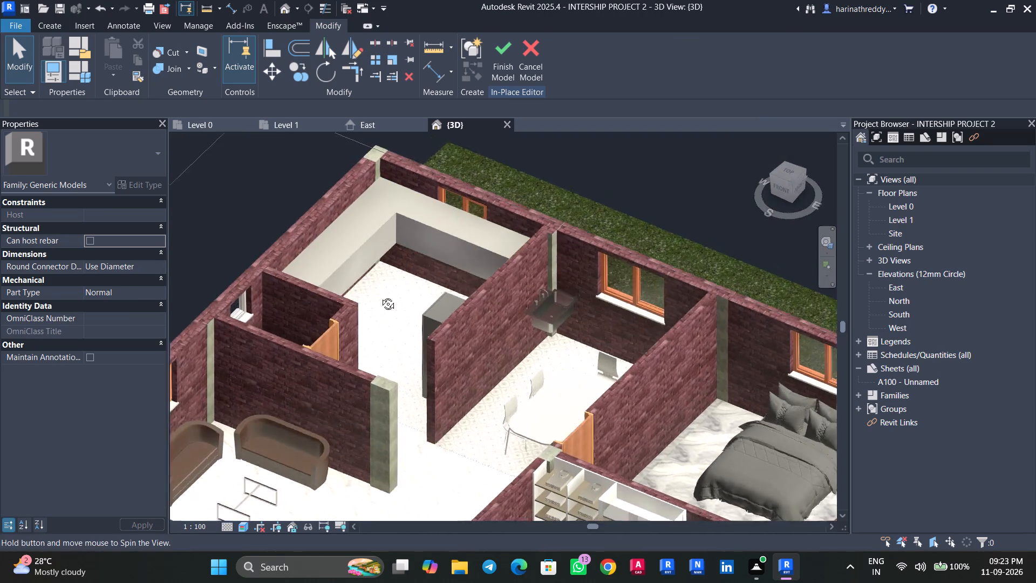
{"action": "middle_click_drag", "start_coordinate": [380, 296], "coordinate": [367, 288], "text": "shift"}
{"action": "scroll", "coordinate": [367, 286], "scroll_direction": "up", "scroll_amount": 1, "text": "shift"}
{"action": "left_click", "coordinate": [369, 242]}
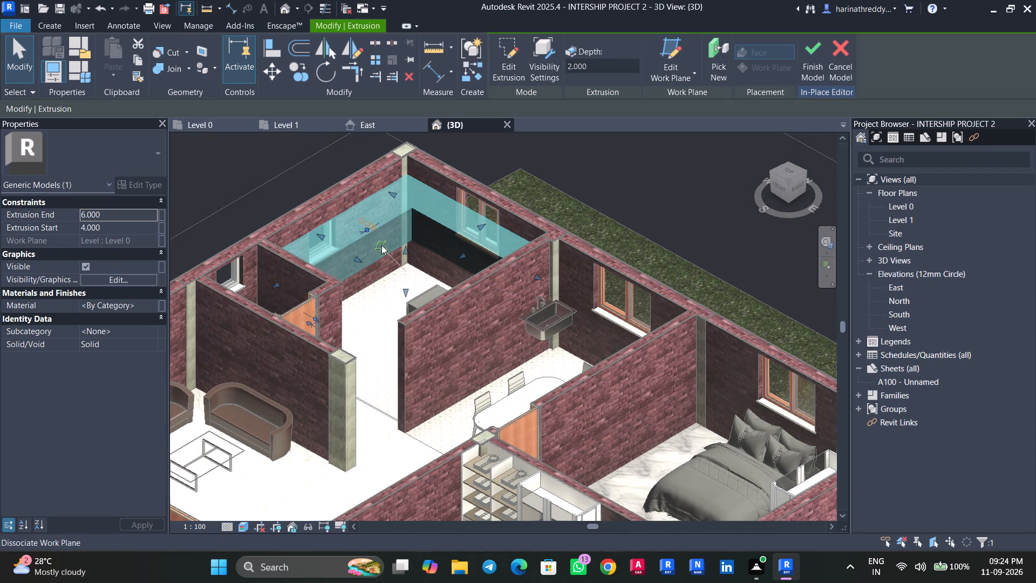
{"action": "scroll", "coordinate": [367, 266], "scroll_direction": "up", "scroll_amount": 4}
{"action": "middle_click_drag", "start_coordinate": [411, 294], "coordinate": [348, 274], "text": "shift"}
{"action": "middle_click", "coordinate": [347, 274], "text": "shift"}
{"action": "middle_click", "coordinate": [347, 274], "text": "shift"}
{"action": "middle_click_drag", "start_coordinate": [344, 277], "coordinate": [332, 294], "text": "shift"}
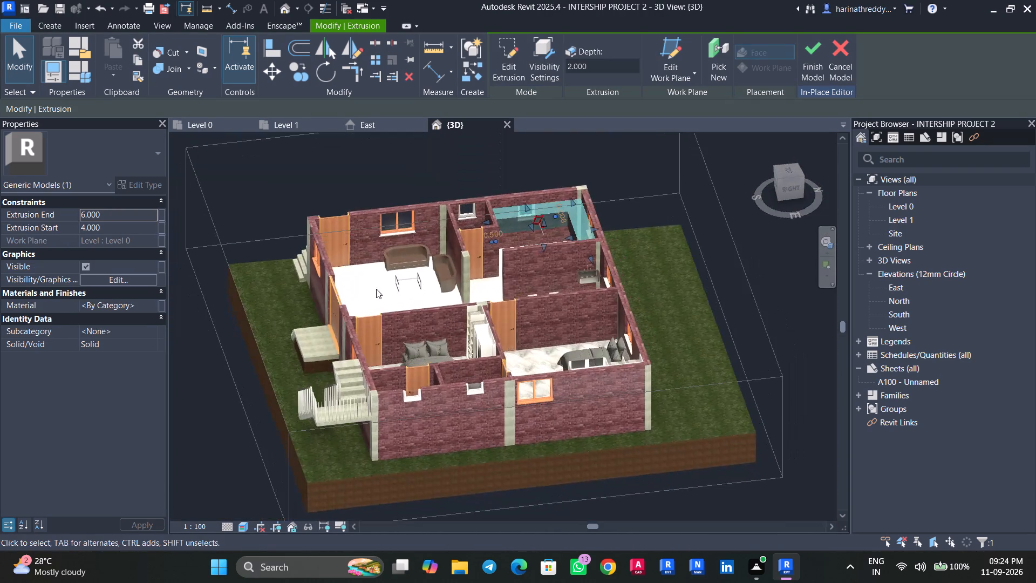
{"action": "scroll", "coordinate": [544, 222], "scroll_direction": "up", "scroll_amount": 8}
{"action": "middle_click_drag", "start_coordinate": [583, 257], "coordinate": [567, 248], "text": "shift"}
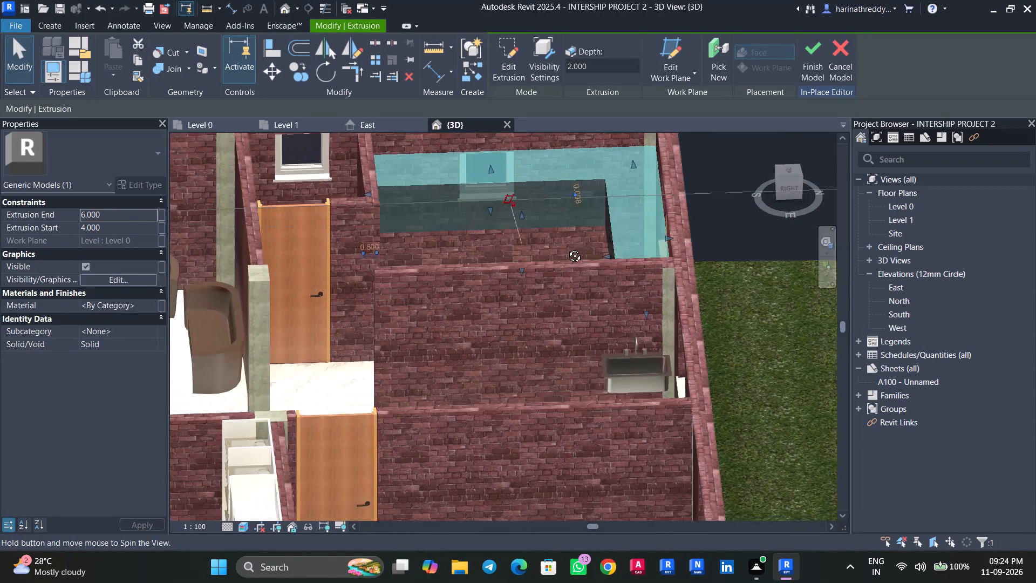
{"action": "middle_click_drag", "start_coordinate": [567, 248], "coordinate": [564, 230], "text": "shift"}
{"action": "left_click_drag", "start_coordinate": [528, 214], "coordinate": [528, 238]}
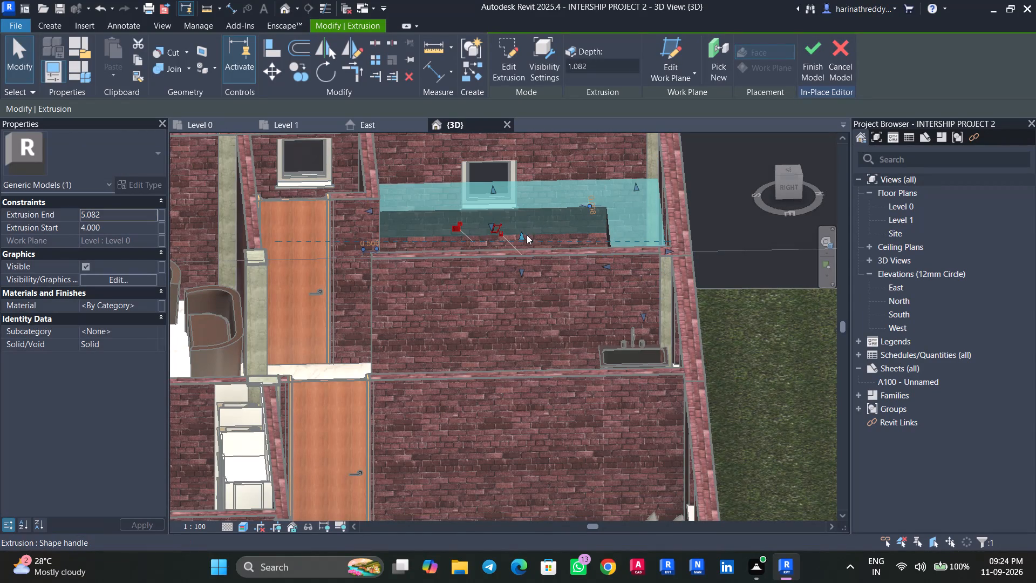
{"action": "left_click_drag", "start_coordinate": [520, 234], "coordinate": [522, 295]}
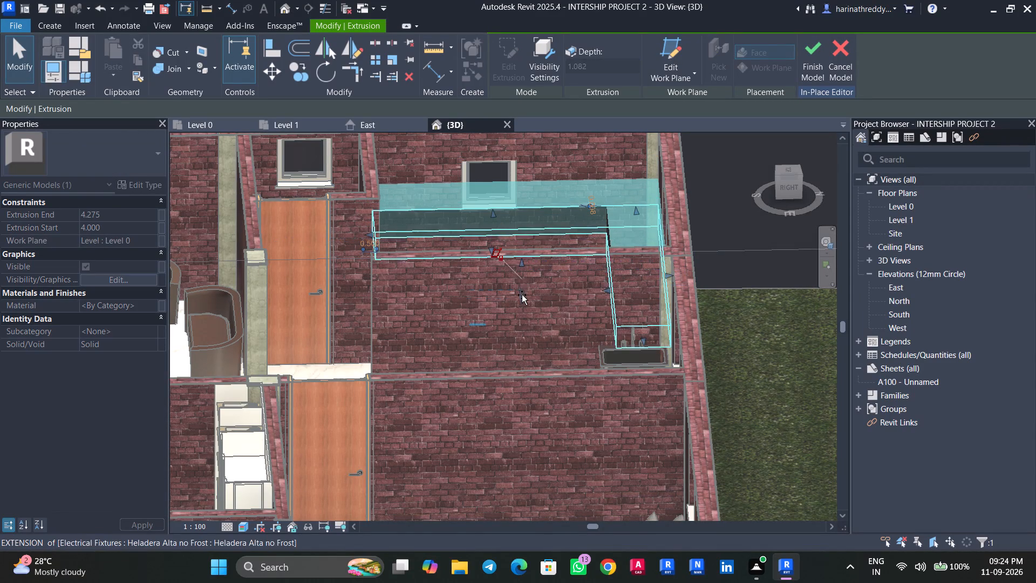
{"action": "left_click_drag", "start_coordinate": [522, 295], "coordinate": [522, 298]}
Set the L-shaped kitchen extrusion's end to 3.5 ft and its start to 3 ft.
{"action": "middle_click_drag", "start_coordinate": [505, 223], "coordinate": [550, 304], "text": "shift"}
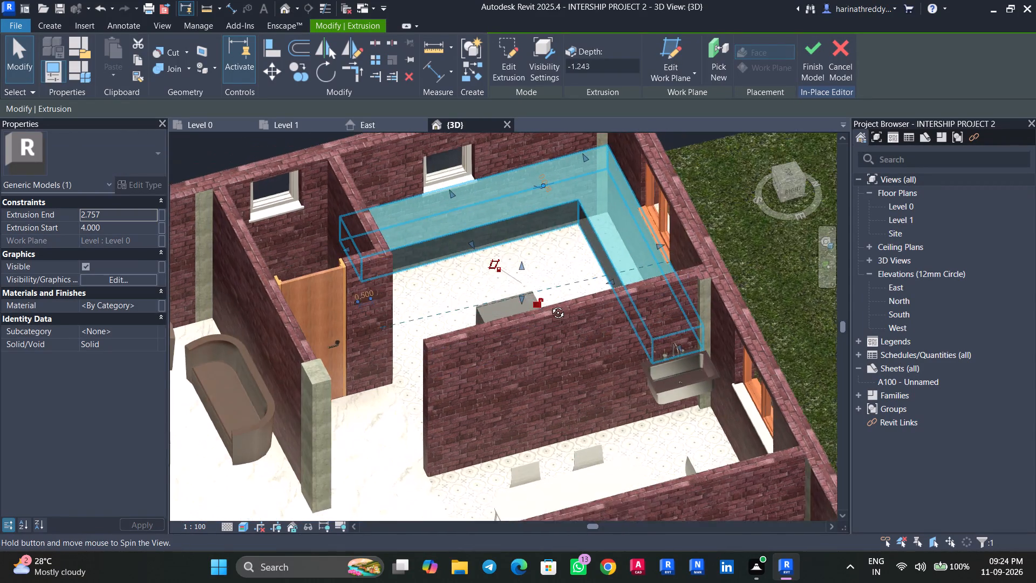
{"action": "middle_click_drag", "start_coordinate": [550, 304], "coordinate": [550, 304], "text": "shift"}
{"action": "middle_click_drag", "start_coordinate": [502, 256], "coordinate": [490, 189], "text": "shift"}
{"action": "scroll", "coordinate": [495, 214], "scroll_direction": "up", "scroll_amount": 3}
{"action": "middle_click_drag", "start_coordinate": [494, 263], "coordinate": [533, 286], "text": "shift"}
{"action": "left_click", "coordinate": [127, 215]}
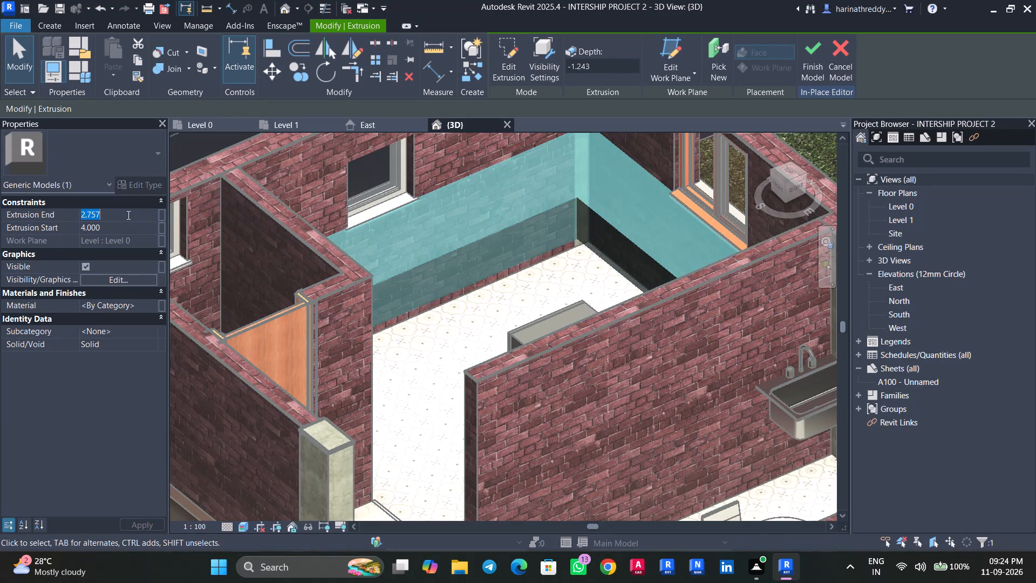
{"action": "type", "text": "3.5"}
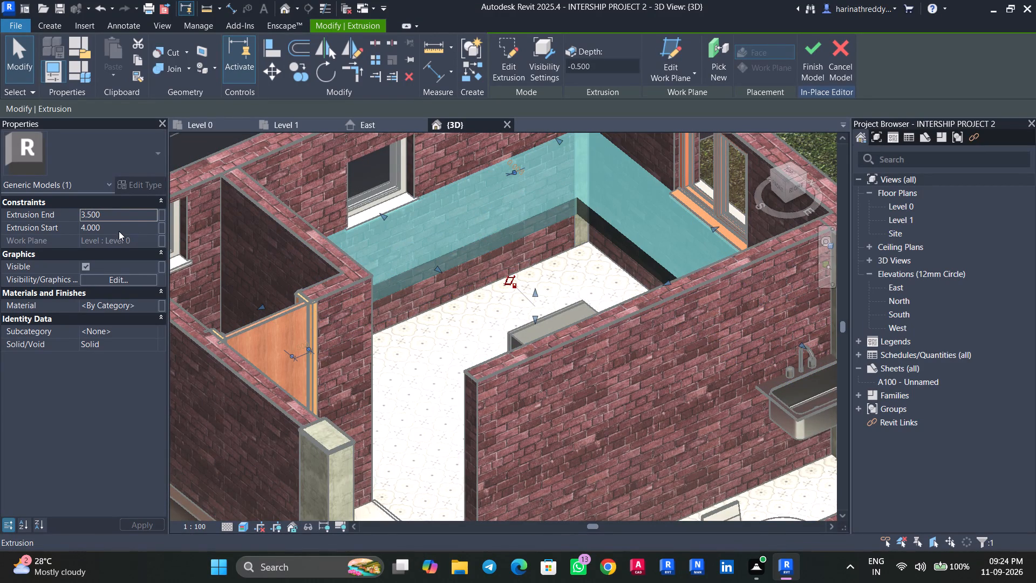
{"action": "left_click", "coordinate": [119, 231]}
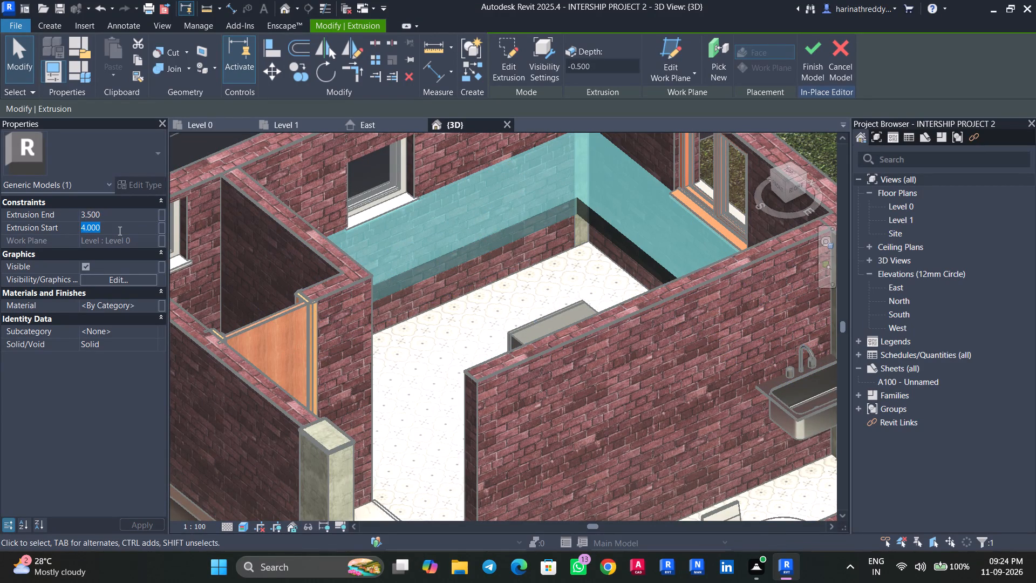
{"action": "key", "text": "3"}
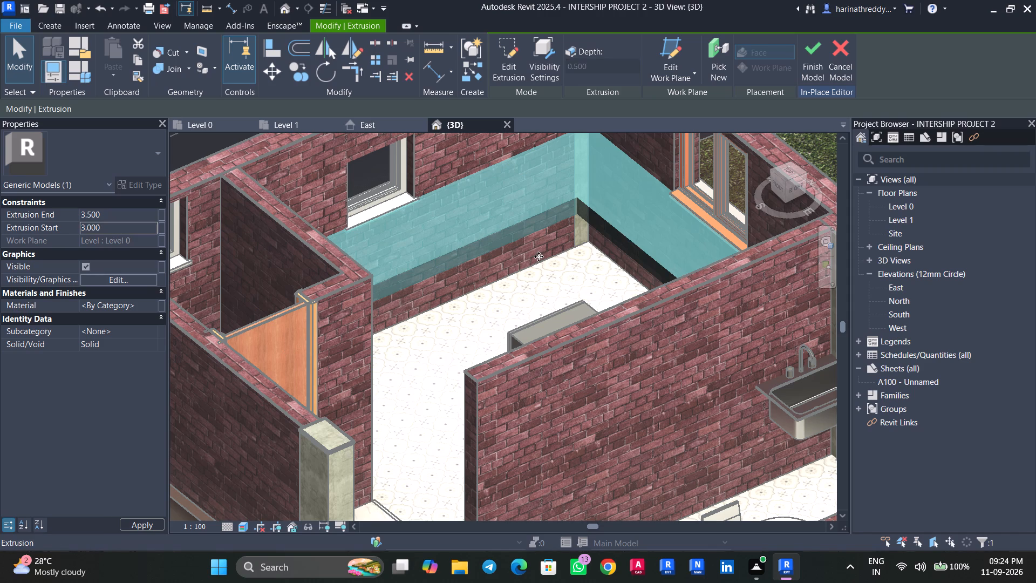
Set the L-shaped kitchen extrusion's end to 3.75 ft and its start to 3.5 ft.
{"action": "middle_click_drag", "start_coordinate": [476, 351], "coordinate": [568, 344], "text": "shift"}
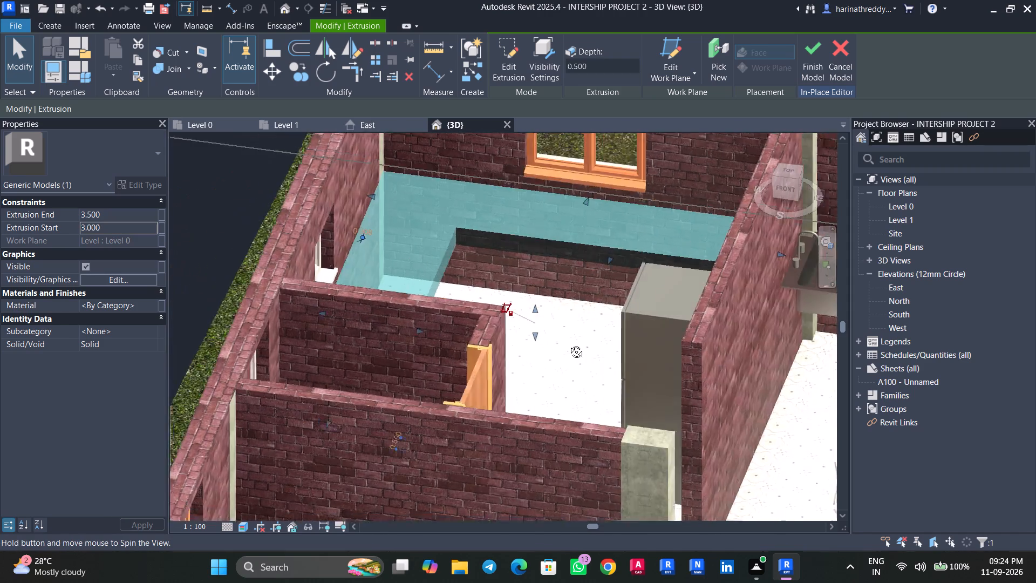
{"action": "middle_click_drag", "start_coordinate": [568, 344], "coordinate": [663, 355], "text": "shift"}
{"action": "key", "text": "Escape"}
{"action": "middle_click_drag", "start_coordinate": [600, 290], "coordinate": [461, 320], "text": "shift"}
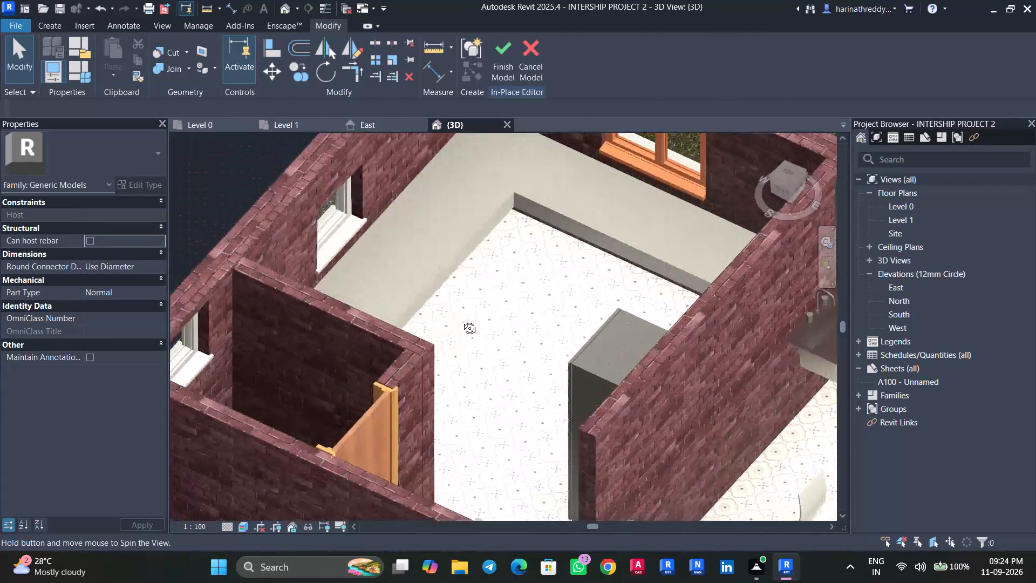
{"action": "middle_click_drag", "start_coordinate": [461, 320], "coordinate": [534, 272], "text": "shift"}
{"action": "left_click", "coordinate": [537, 243]}
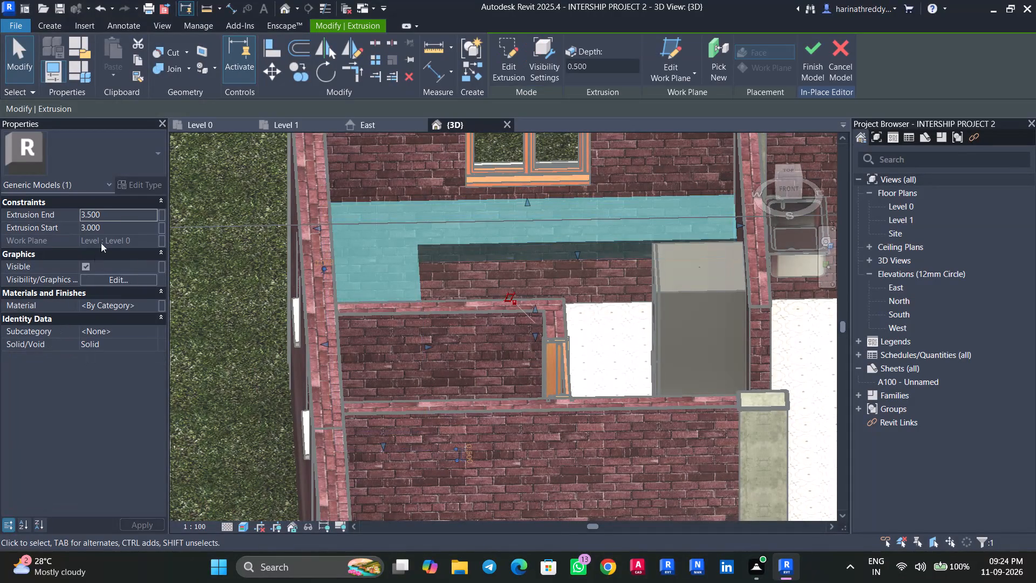
{"action": "middle_click_drag", "start_coordinate": [421, 315], "coordinate": [262, 297], "text": "shift"}
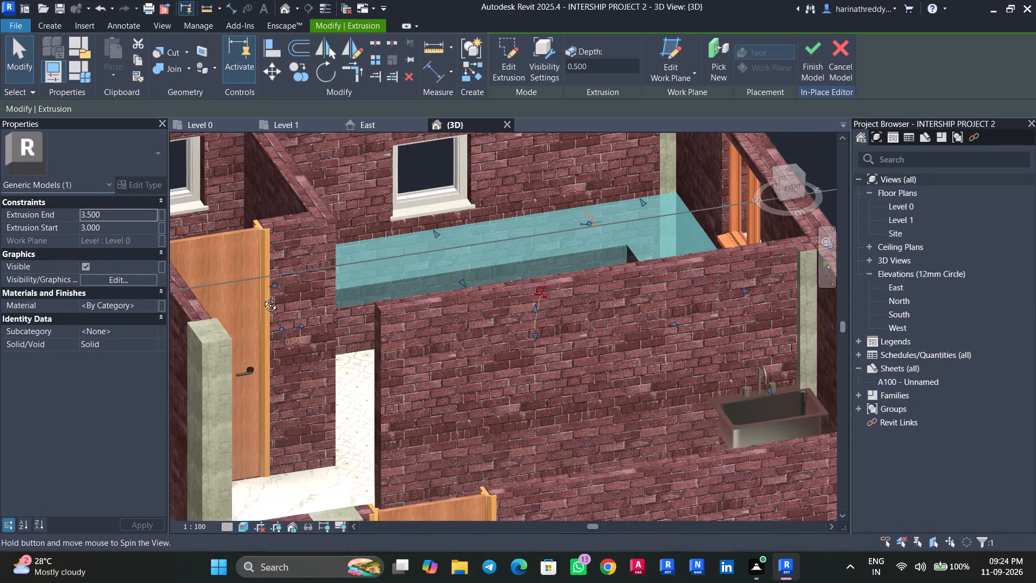
{"action": "middle_click_drag", "start_coordinate": [262, 297], "coordinate": [366, 310], "text": "shift"}
{"action": "key", "text": "Escape"}
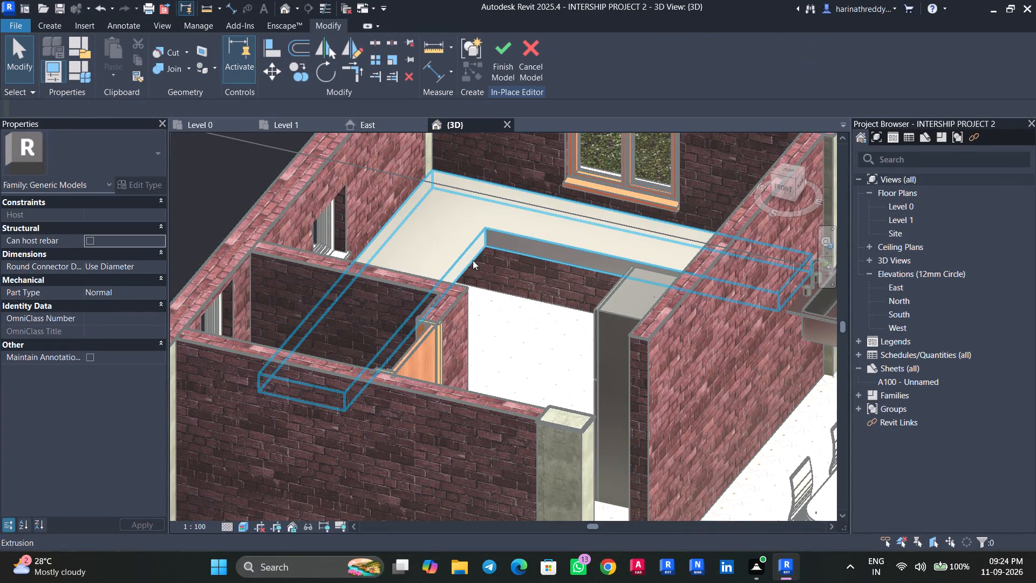
{"action": "left_click", "coordinate": [468, 255]}
{"action": "left_click", "coordinate": [113, 214]}
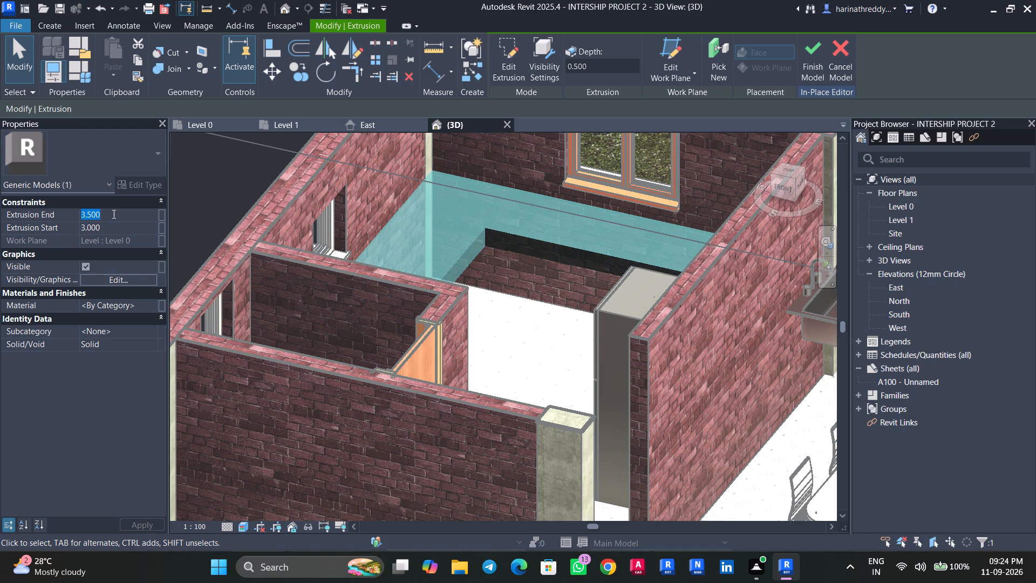
{"action": "type", "text": "3.75"}
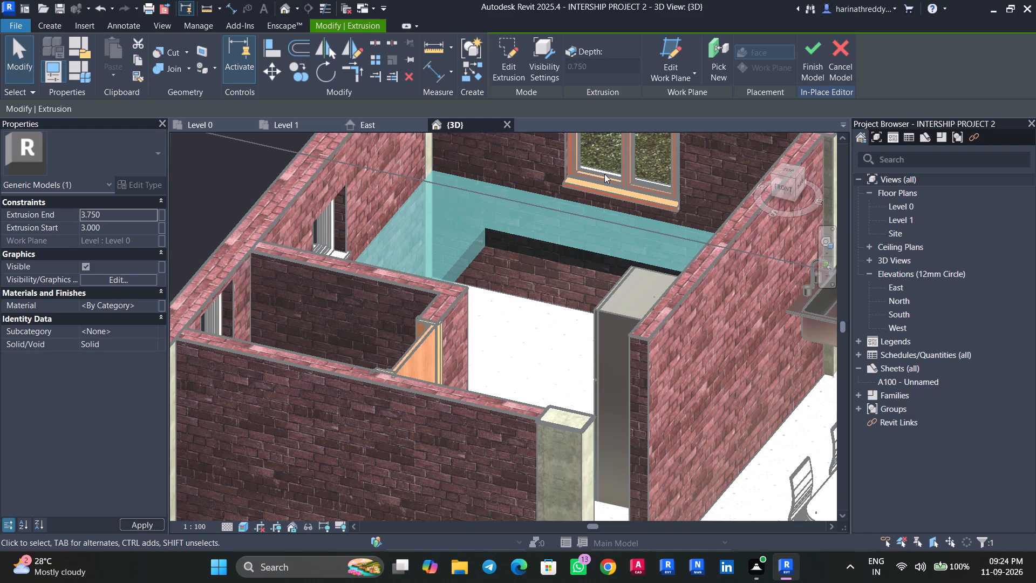
{"action": "left_click", "coordinate": [110, 230]}
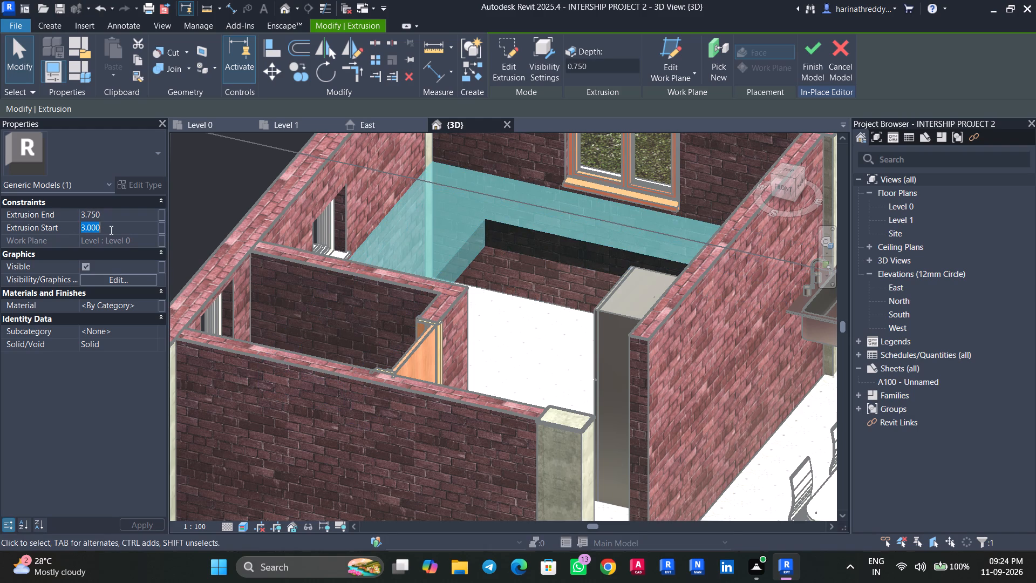
{"action": "type", "text": "3.5"}
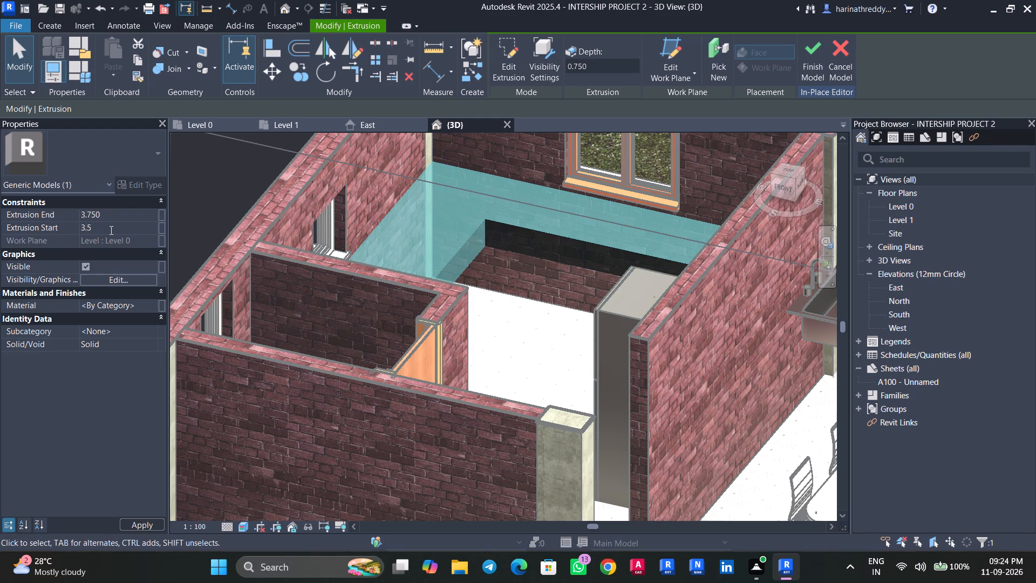
{"action": "middle_click_drag", "start_coordinate": [520, 256], "coordinate": [424, 275], "text": "shift"}
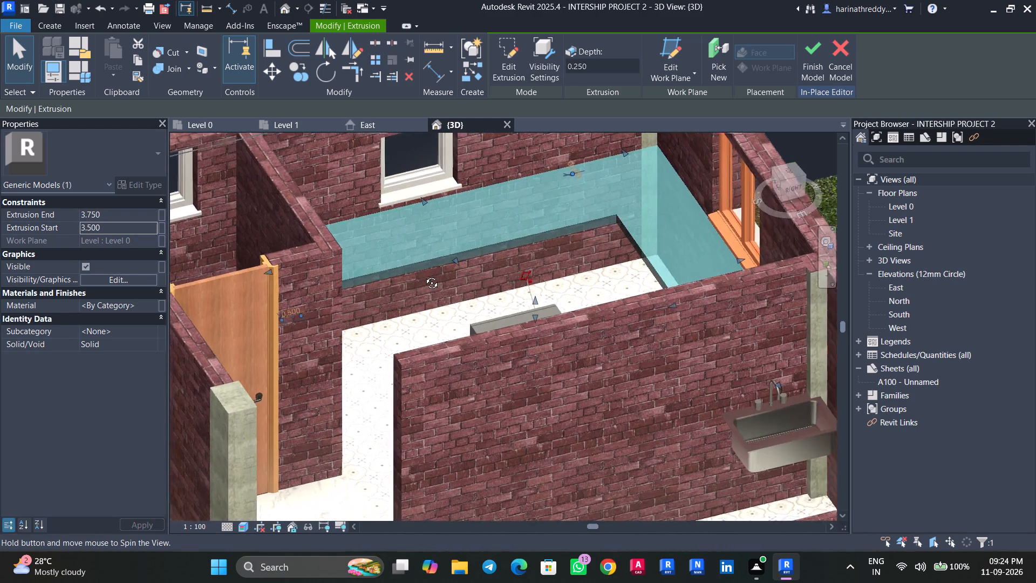
{"action": "middle_click_drag", "start_coordinate": [424, 275], "coordinate": [547, 236], "text": "shift"}
{"action": "key", "text": "Escape"}
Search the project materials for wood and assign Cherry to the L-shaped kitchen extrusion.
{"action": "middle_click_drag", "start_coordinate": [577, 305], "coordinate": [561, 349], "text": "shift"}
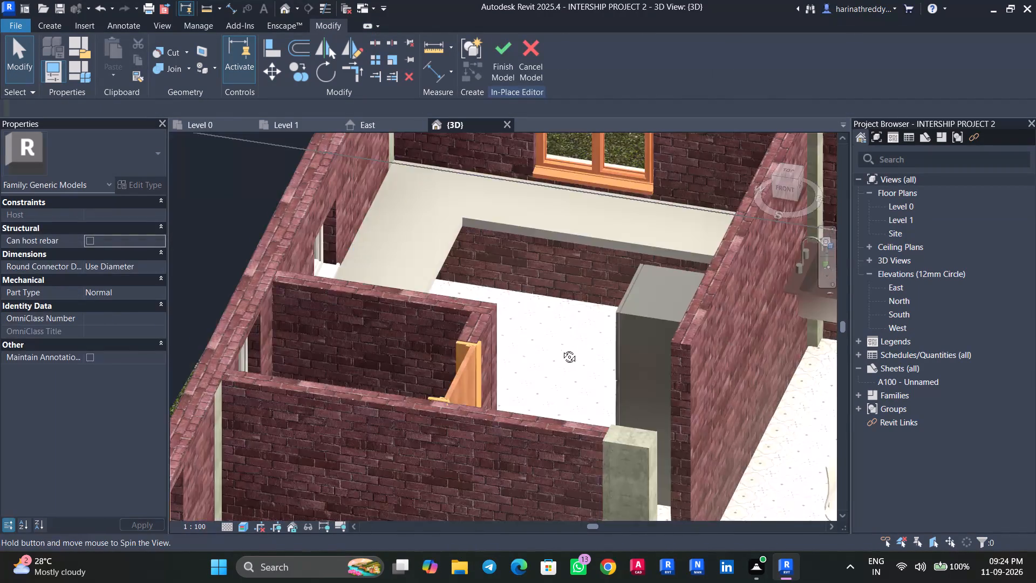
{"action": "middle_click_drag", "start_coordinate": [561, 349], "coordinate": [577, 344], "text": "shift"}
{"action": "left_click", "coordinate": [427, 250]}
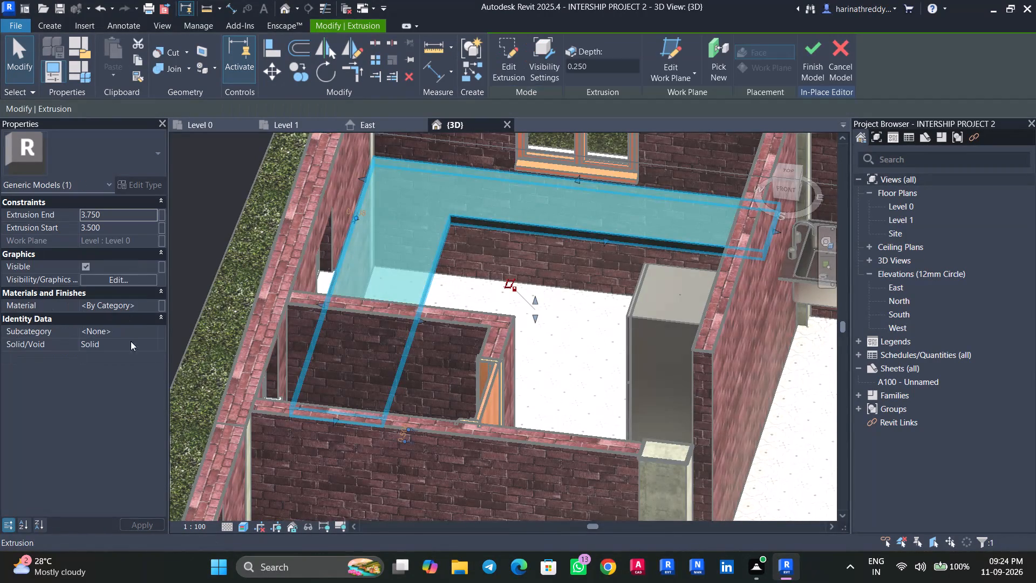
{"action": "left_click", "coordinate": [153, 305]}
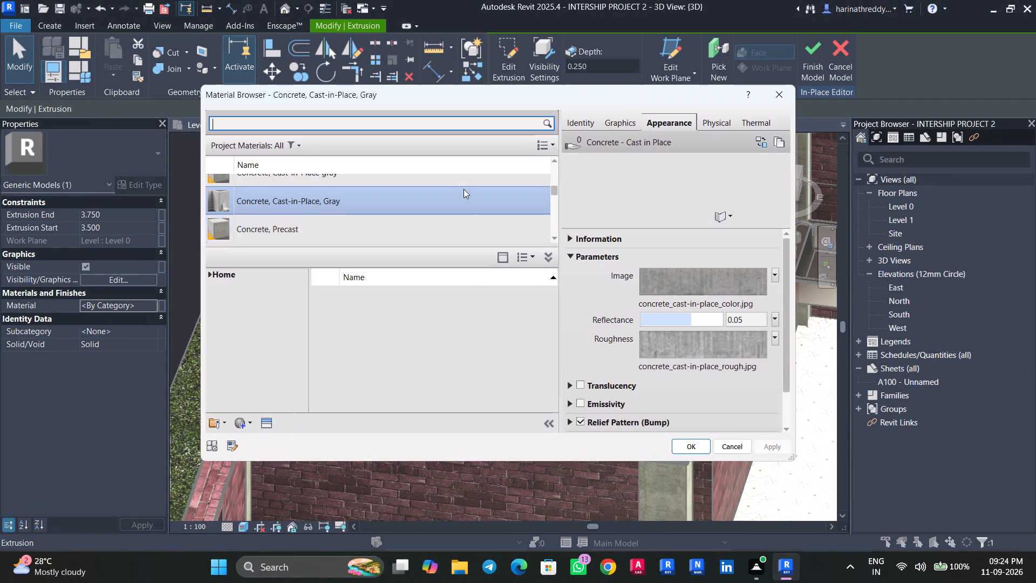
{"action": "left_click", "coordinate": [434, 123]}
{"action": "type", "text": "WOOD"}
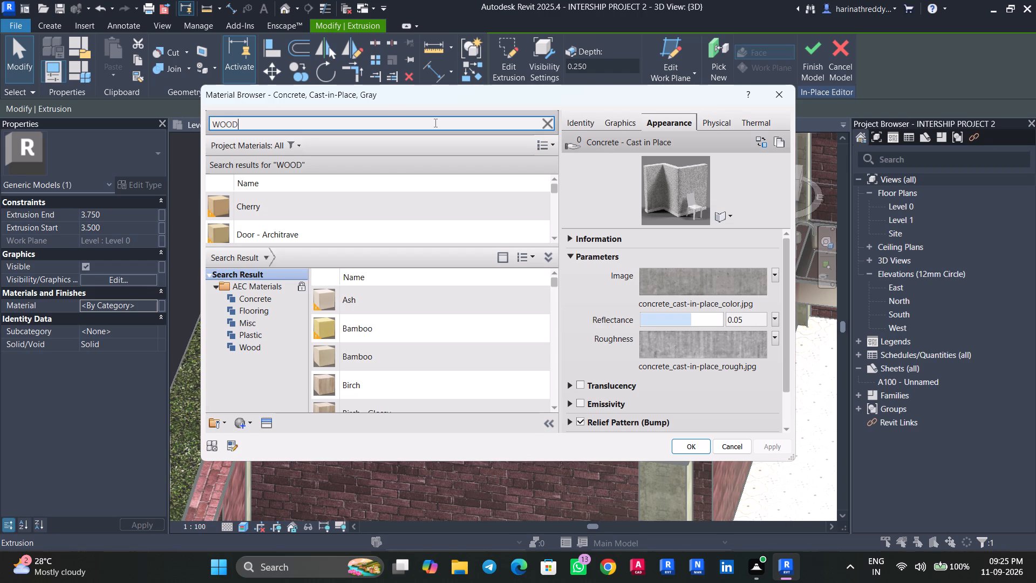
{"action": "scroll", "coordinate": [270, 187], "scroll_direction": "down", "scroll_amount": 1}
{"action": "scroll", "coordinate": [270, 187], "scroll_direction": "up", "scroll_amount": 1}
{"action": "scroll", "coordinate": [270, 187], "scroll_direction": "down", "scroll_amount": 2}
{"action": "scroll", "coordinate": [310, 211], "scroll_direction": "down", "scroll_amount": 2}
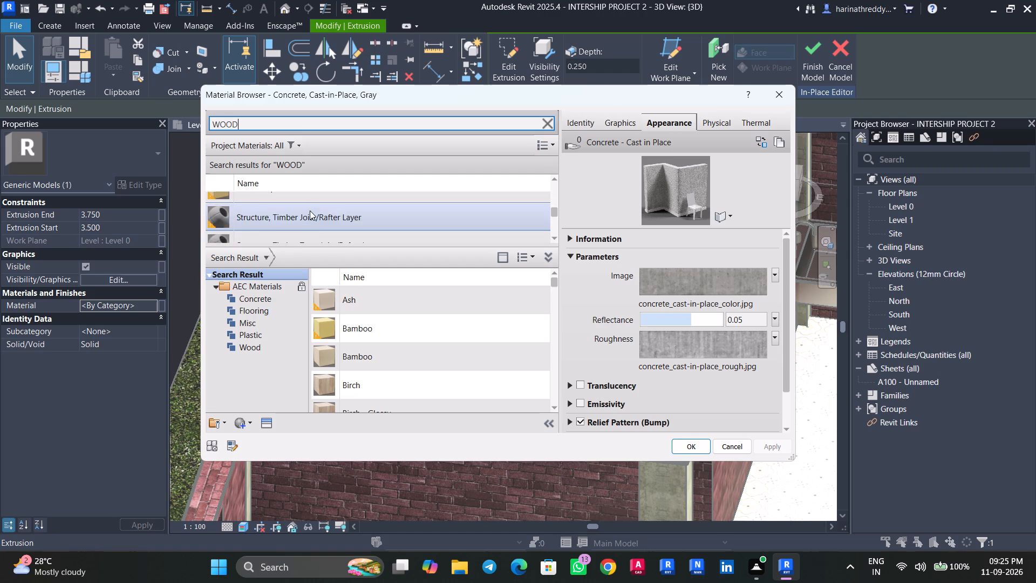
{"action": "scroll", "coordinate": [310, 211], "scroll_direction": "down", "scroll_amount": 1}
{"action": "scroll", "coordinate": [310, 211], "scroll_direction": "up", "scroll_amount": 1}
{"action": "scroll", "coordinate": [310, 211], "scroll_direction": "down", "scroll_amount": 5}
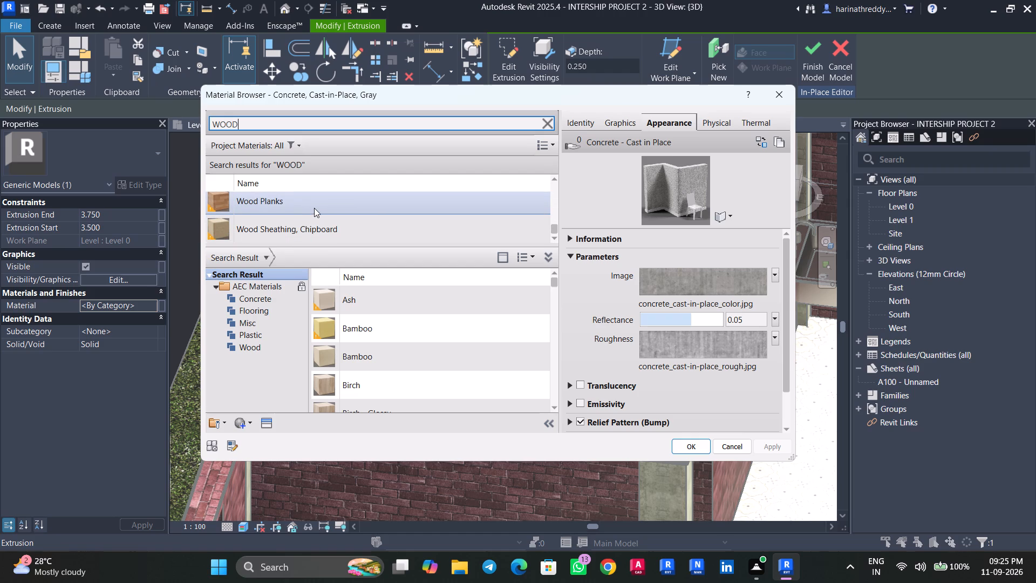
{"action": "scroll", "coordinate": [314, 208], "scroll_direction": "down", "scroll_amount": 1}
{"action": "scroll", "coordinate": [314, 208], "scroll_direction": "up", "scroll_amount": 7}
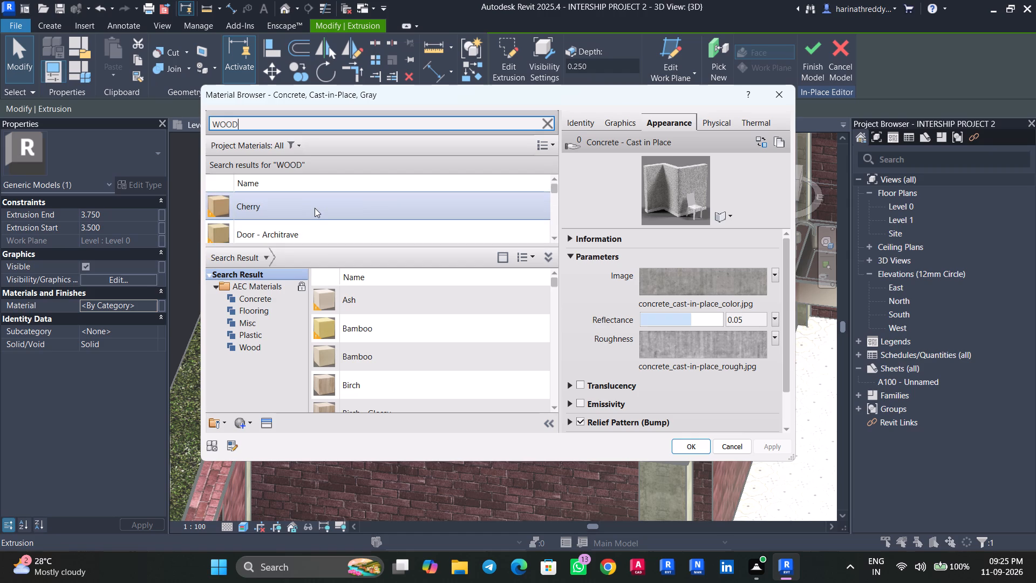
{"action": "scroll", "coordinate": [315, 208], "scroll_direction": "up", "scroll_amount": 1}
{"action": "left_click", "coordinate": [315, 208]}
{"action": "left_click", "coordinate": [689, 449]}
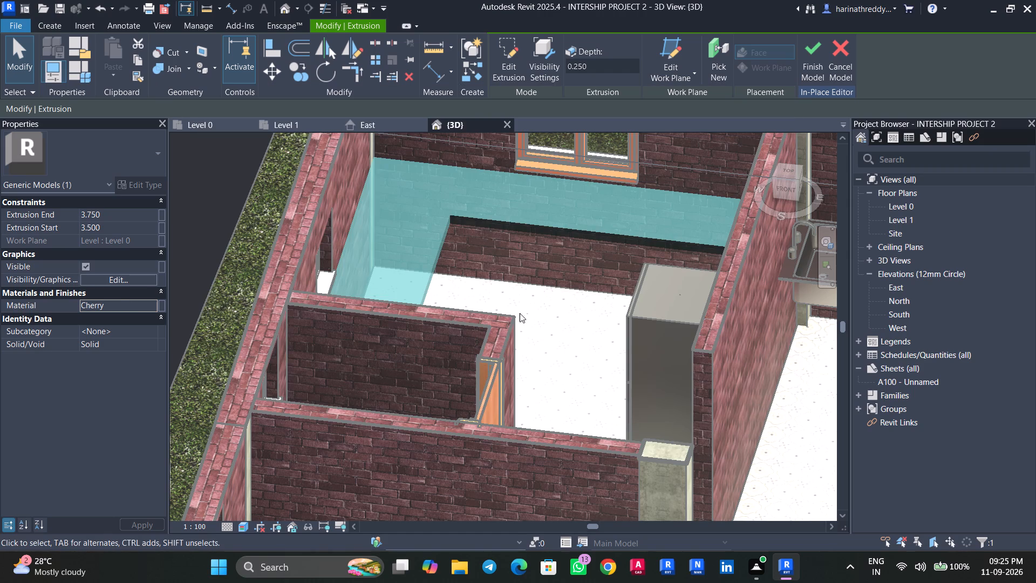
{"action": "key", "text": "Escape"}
Search the project materials for concrete and assign Concrete, Cast-in-Place, Gray to the L-shaped kitchen extrusion.
{"action": "middle_click_drag", "start_coordinate": [556, 265], "coordinate": [626, 211], "text": "shift"}
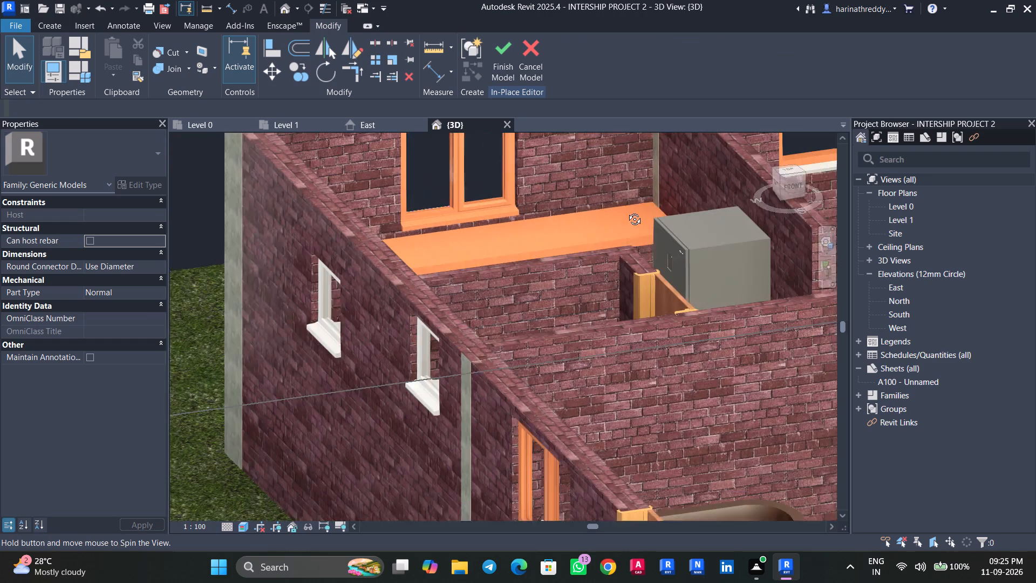
{"action": "middle_click_drag", "start_coordinate": [626, 211], "coordinate": [355, 291], "text": "shift"}
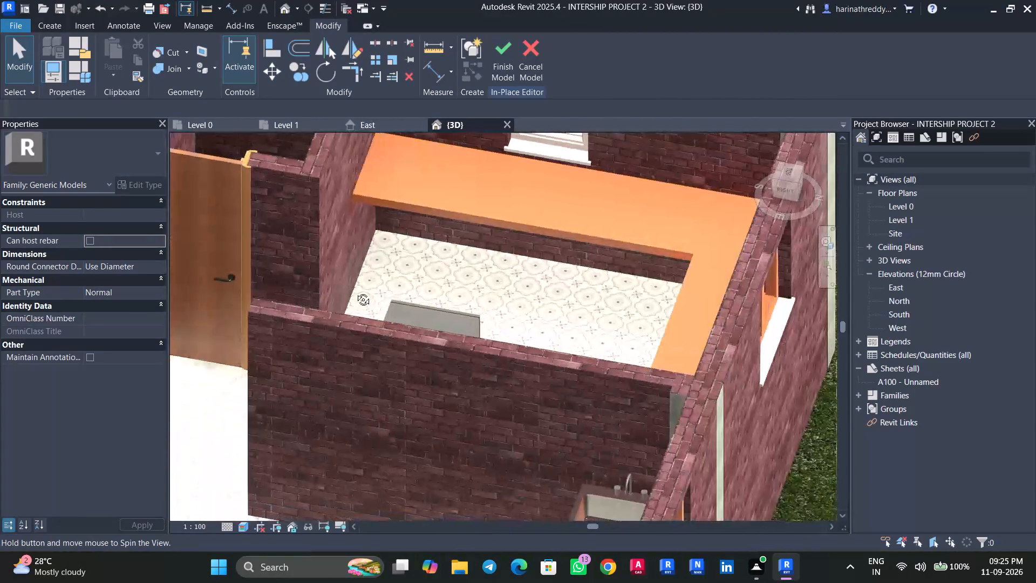
{"action": "middle_click_drag", "start_coordinate": [355, 291], "coordinate": [442, 270], "text": "shift"}
{"action": "left_click", "coordinate": [446, 255]}
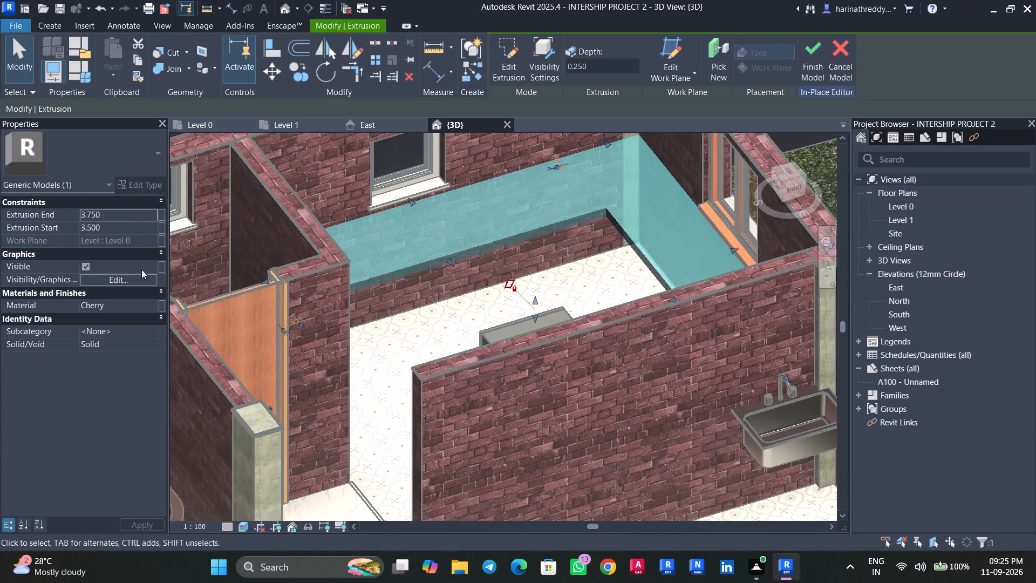
{"action": "left_click", "coordinate": [146, 281]}
{"action": "left_click", "coordinate": [482, 350]}
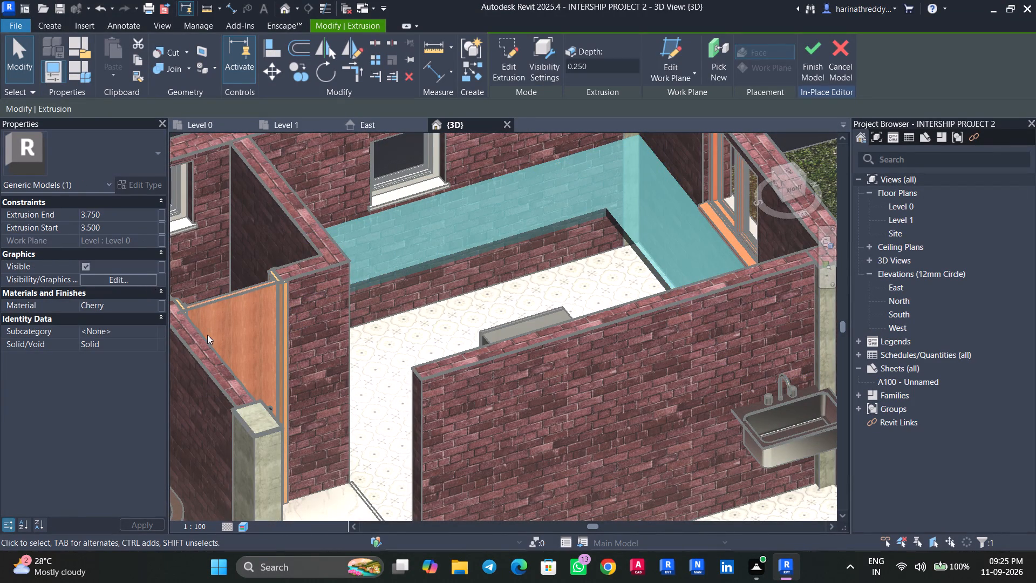
{"action": "left_click", "coordinate": [153, 307]}
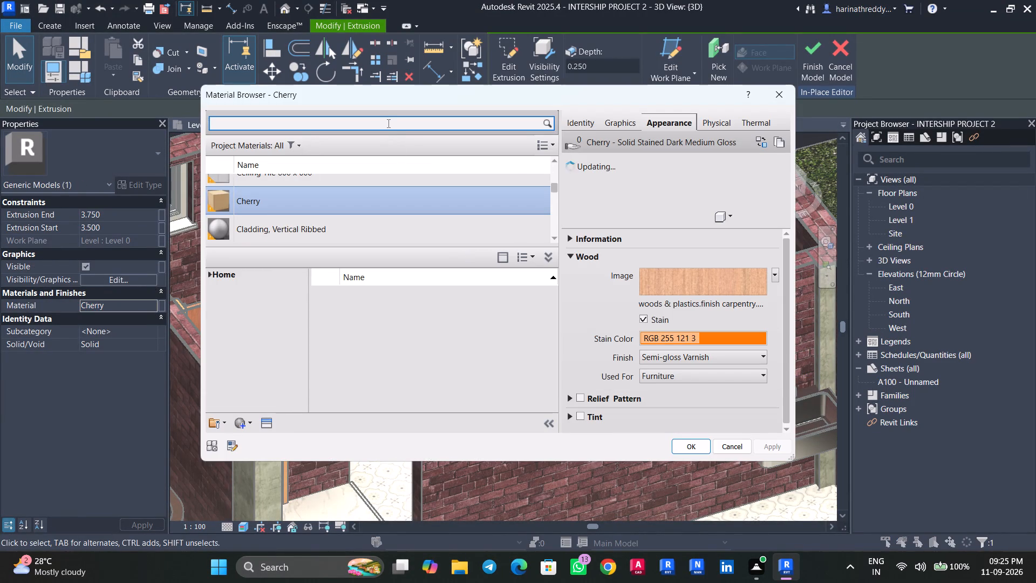
{"action": "left_click", "coordinate": [387, 123]}
{"action": "type", "text": "CONCRETE"}
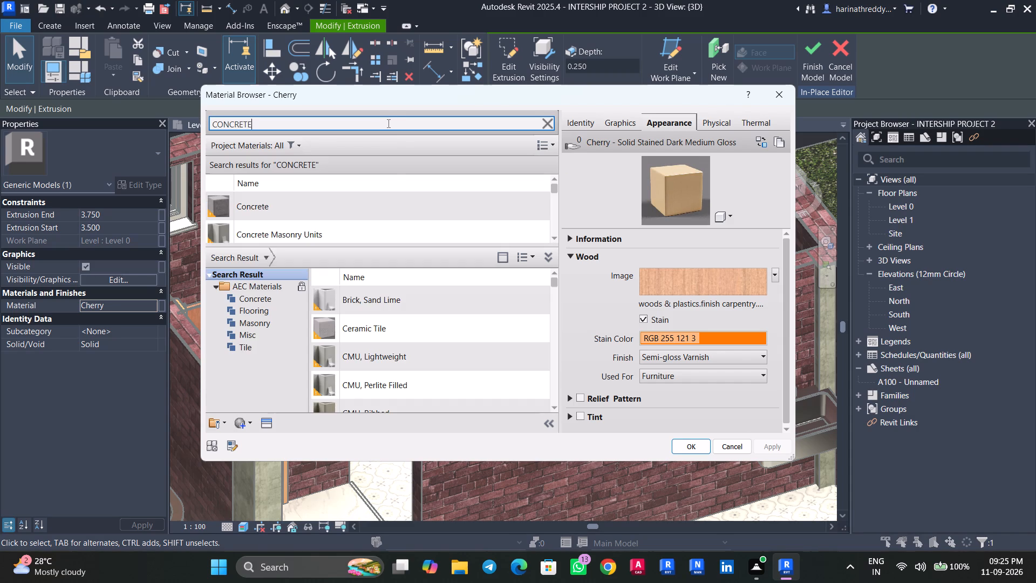
{"action": "scroll", "coordinate": [278, 221], "scroll_direction": "down", "scroll_amount": 2}
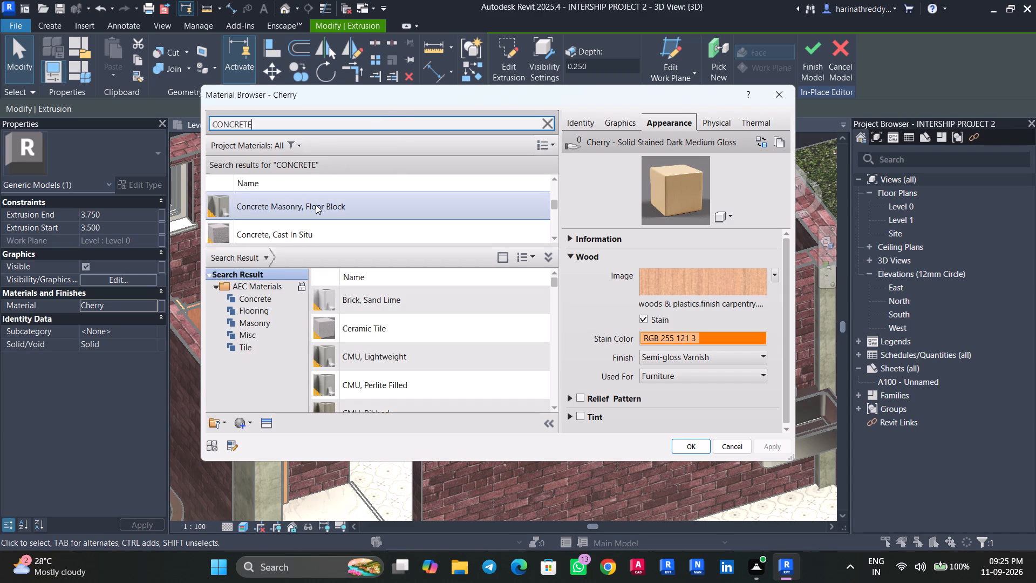
{"action": "left_click", "coordinate": [316, 205]}
{"action": "scroll", "coordinate": [294, 210], "scroll_direction": "down", "scroll_amount": 2}
{"action": "left_click", "coordinate": [297, 218]}
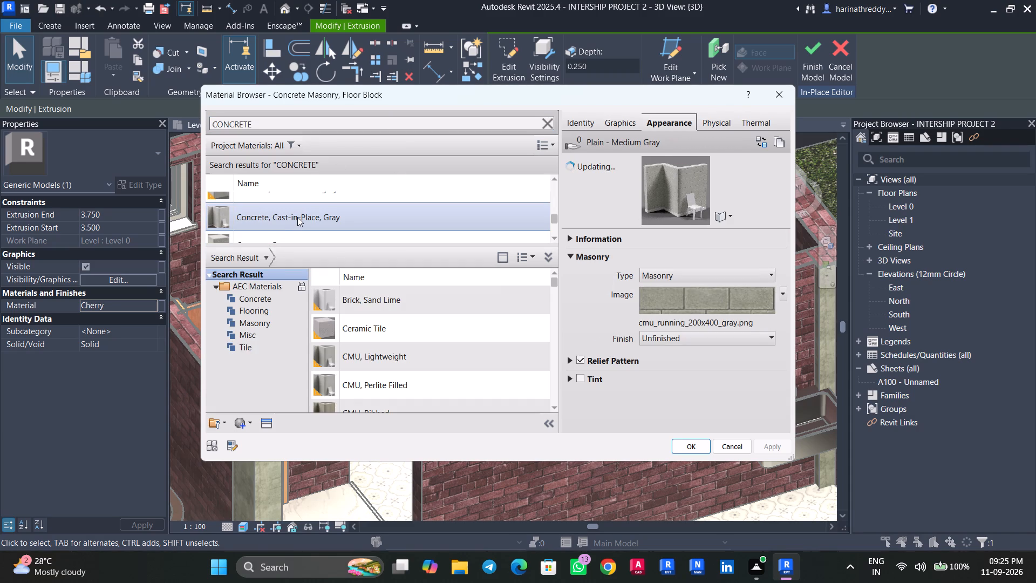
{"action": "left_click", "coordinate": [700, 448]}
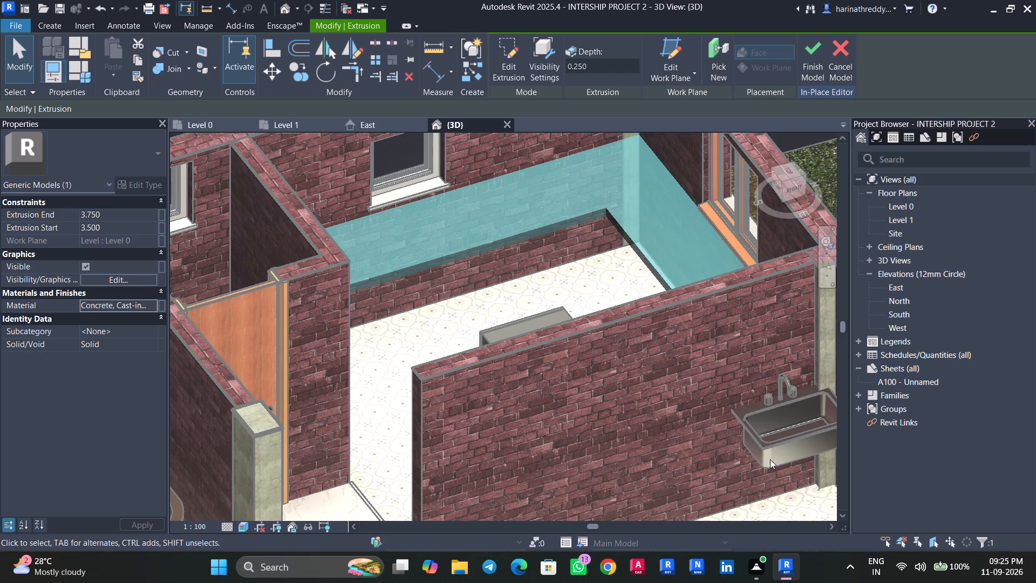
{"action": "key", "text": "Escape"}
Finish the in-place model containing the L-shaped kitchen extrusion.
{"action": "middle_click_drag", "start_coordinate": [488, 297], "coordinate": [589, 255], "text": "shift"}
{"action": "scroll", "coordinate": [554, 266], "scroll_direction": "up", "scroll_amount": 3}
{"action": "left_click", "coordinate": [497, 65]}
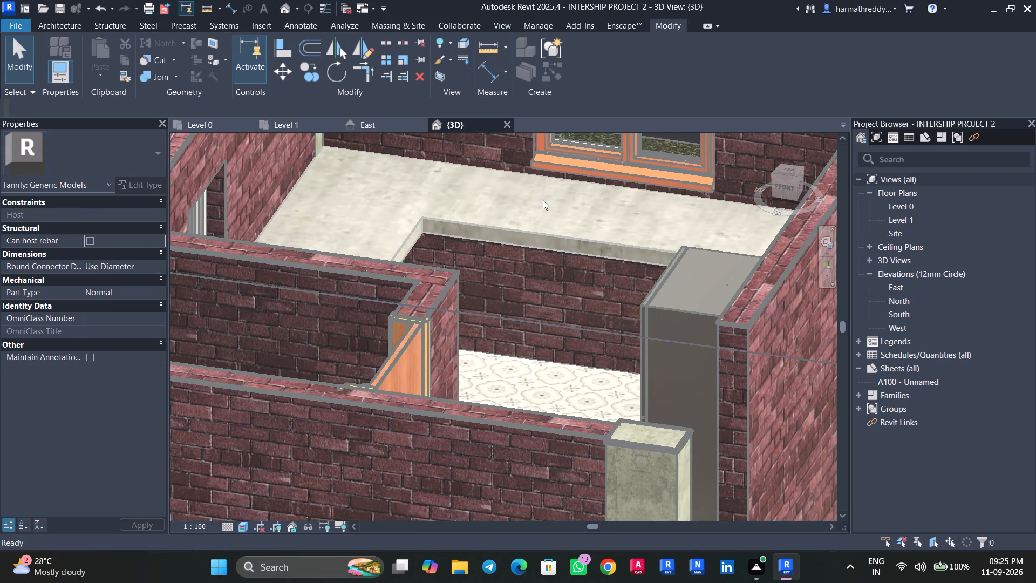
{"action": "middle_click_drag", "start_coordinate": [542, 331], "coordinate": [446, 365], "text": "shift"}
{"action": "key", "text": "Escape"}
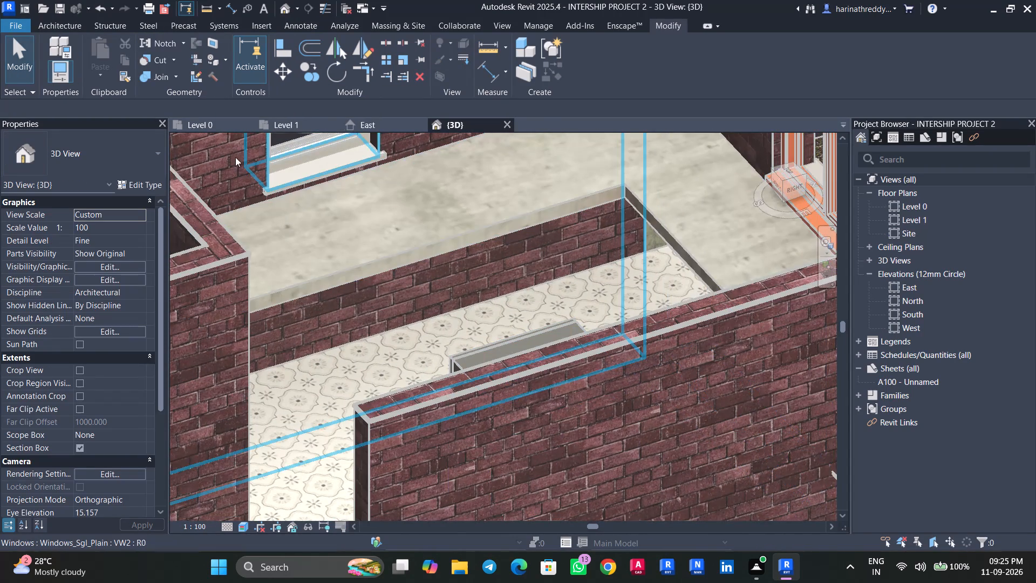
In the Level 0 plan, place the LR1877_PV175B2 hob on the kitchen counter over the Stove symbol, rotated to match the symbol.
{"action": "left_click", "coordinate": [205, 126]}
{"action": "scroll", "coordinate": [399, 304], "scroll_direction": "down", "scroll_amount": 7}
{"action": "middle_click_drag", "start_coordinate": [308, 324], "coordinate": [387, 279]}
{"action": "scroll", "coordinate": [386, 279], "scroll_direction": "up", "scroll_amount": 4}
{"action": "type", "text": "CM"}
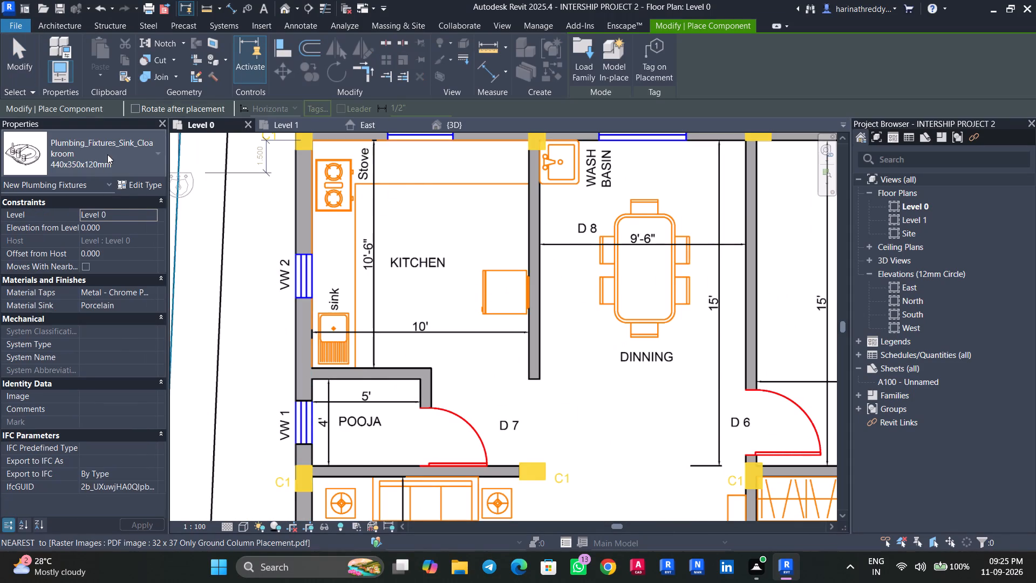
{"action": "left_click", "coordinate": [107, 152]}
{"action": "scroll", "coordinate": [114, 356], "scroll_direction": "down", "scroll_amount": 4}
{"action": "scroll", "coordinate": [117, 331], "scroll_direction": "up", "scroll_amount": 8}
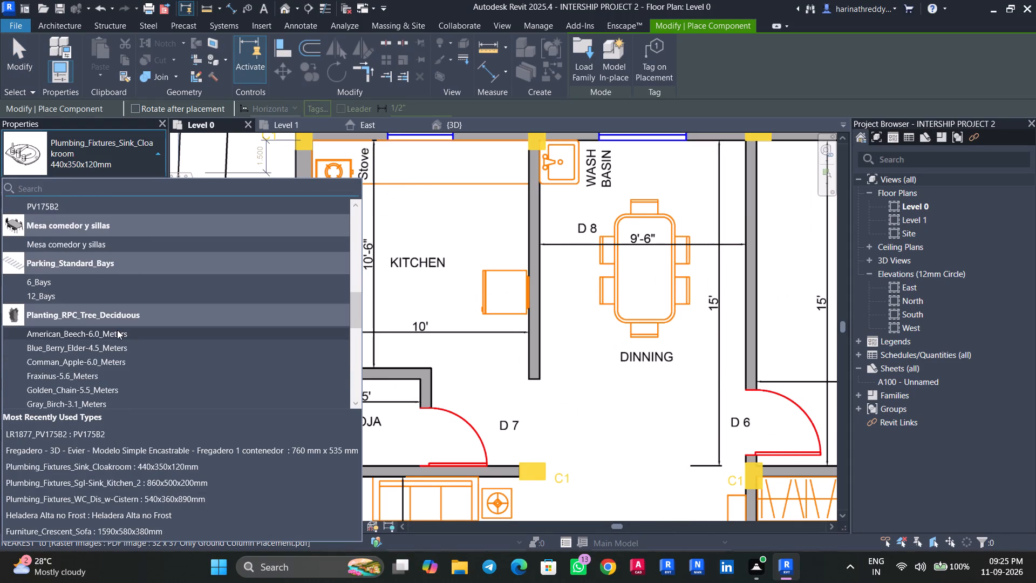
{"action": "scroll", "coordinate": [117, 330], "scroll_direction": "up", "scroll_amount": 3}
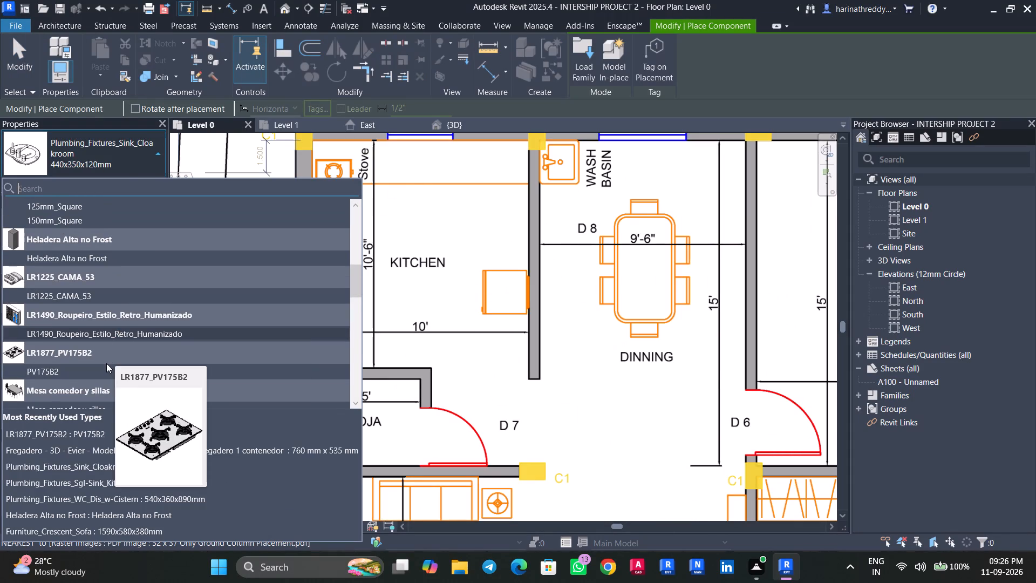
{"action": "left_click", "coordinate": [105, 372]}
{"action": "scroll", "coordinate": [333, 186], "scroll_direction": "up", "scroll_amount": 1}
{"action": "scroll", "coordinate": [333, 186], "scroll_direction": "down", "scroll_amount": 1}
{"action": "scroll", "coordinate": [333, 186], "scroll_direction": "up", "scroll_amount": 1}
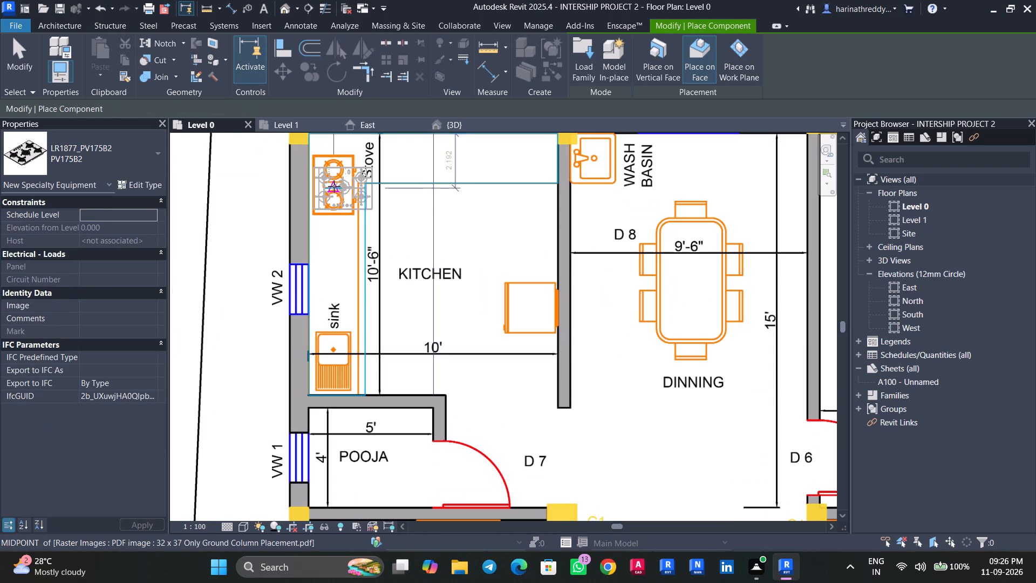
{"action": "key", "text": "space"}
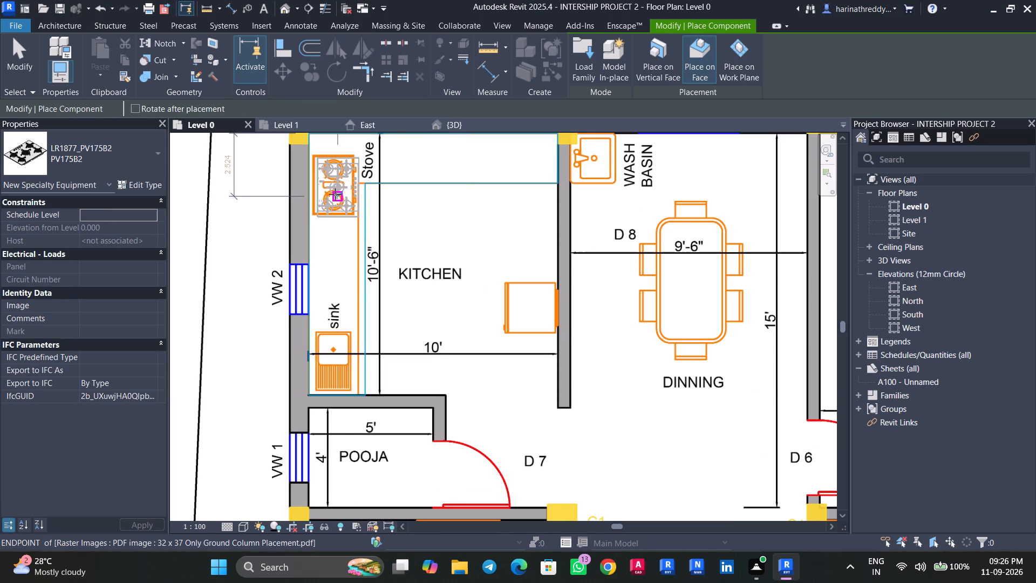
{"action": "left_click", "coordinate": [335, 194]}
{"action": "key", "text": "Escape"}
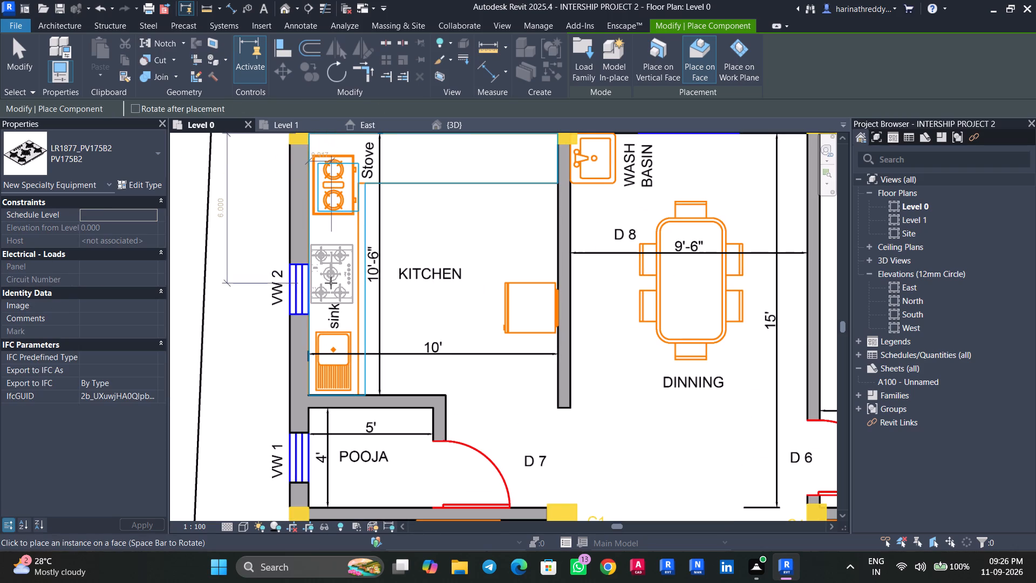
Place the 760 mm x 535 mm Fregadero single-bowl sink over the plan's kitchen sink symbol, rotated to match it.
{"action": "left_click", "coordinate": [99, 141]}
{"action": "scroll", "coordinate": [96, 333], "scroll_direction": "down", "scroll_amount": 9}
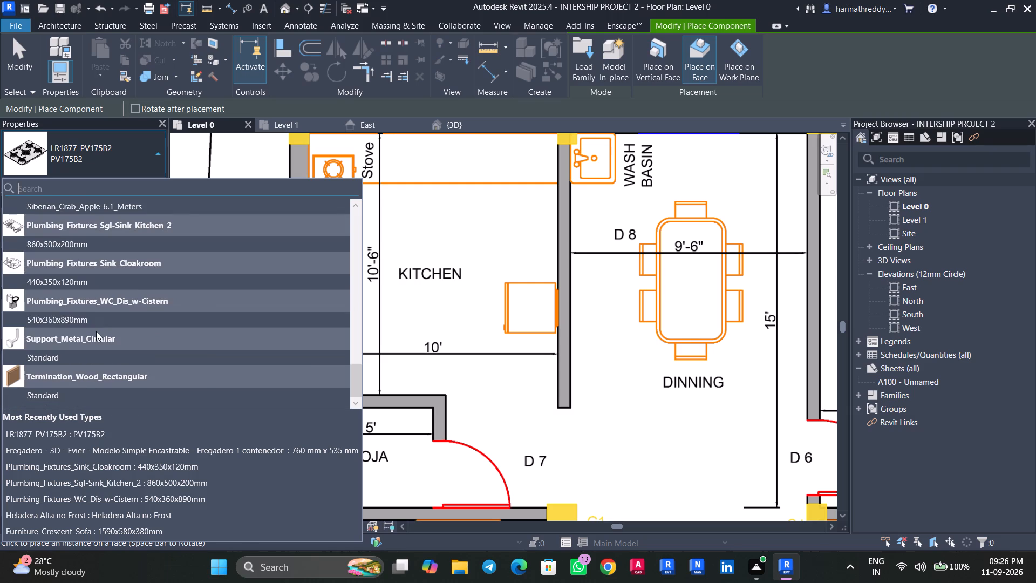
{"action": "scroll", "coordinate": [96, 331], "scroll_direction": "down", "scroll_amount": 3}
{"action": "scroll", "coordinate": [96, 331], "scroll_direction": "up", "scroll_amount": 8}
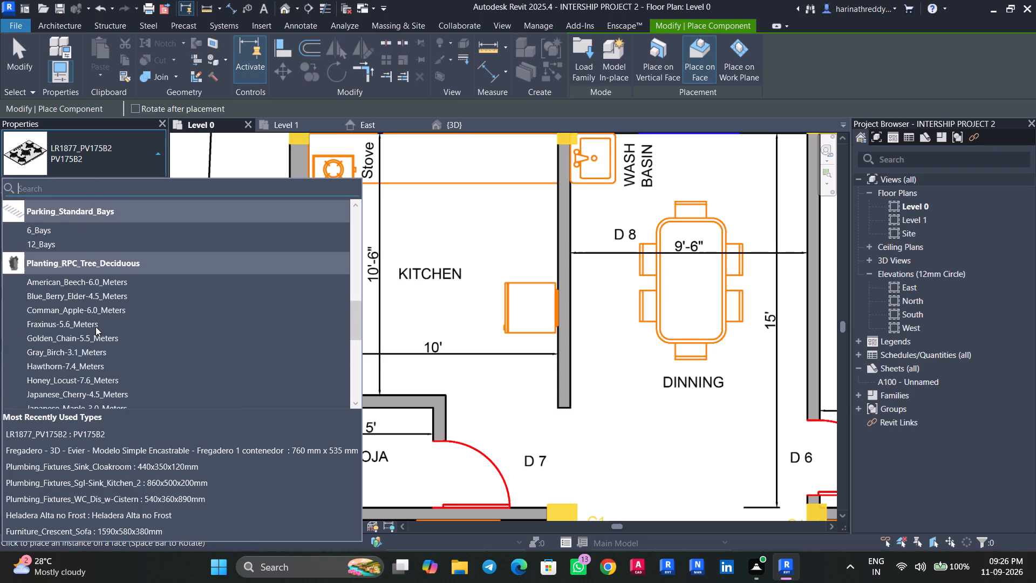
{"action": "scroll", "coordinate": [96, 327], "scroll_direction": "up", "scroll_amount": 11}
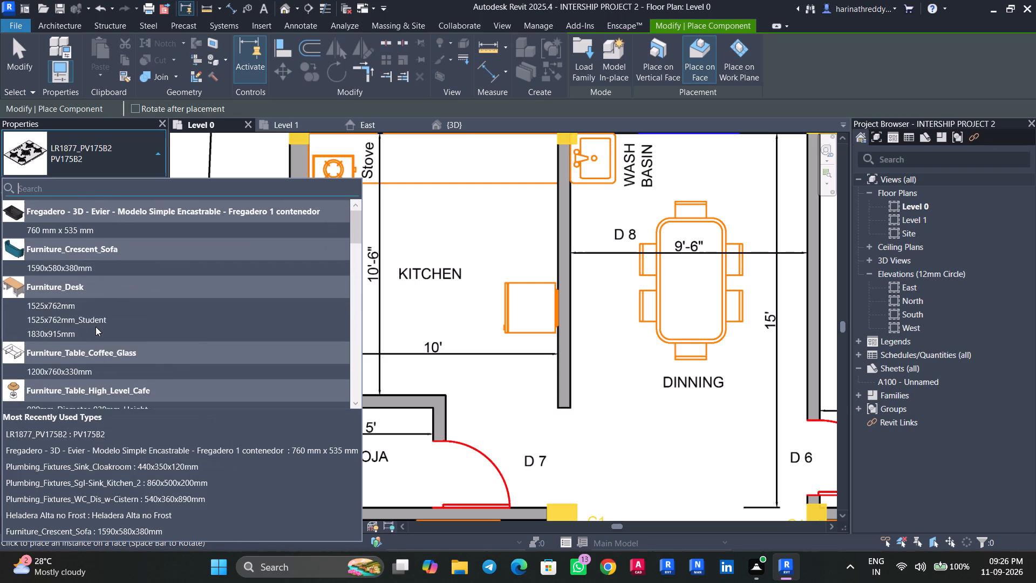
{"action": "left_click", "coordinate": [96, 232]}
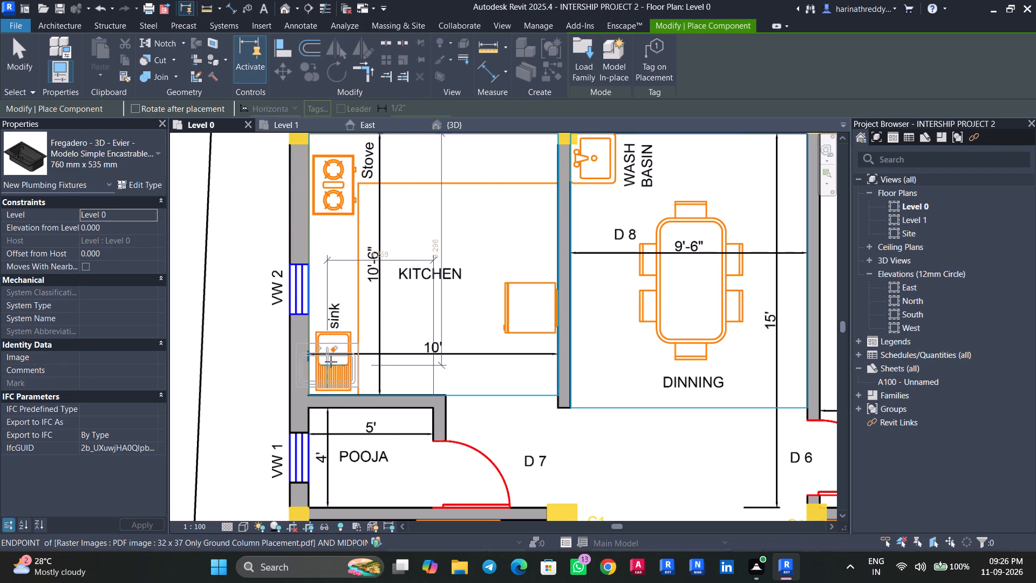
{"action": "key", "text": "space"}
{"action": "key", "text": "space"}
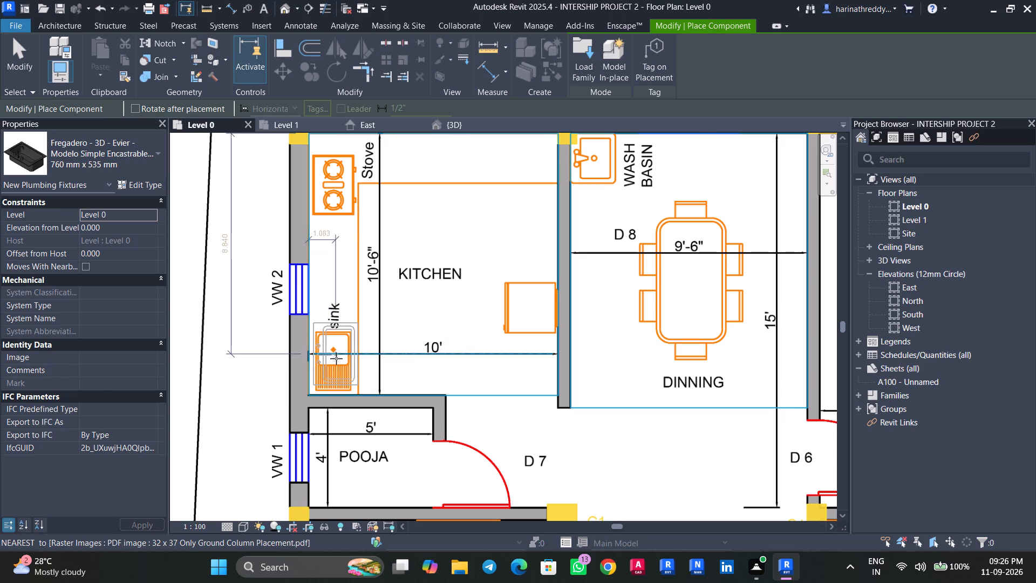
{"action": "scroll", "coordinate": [336, 358], "scroll_direction": "up", "scroll_amount": 12}
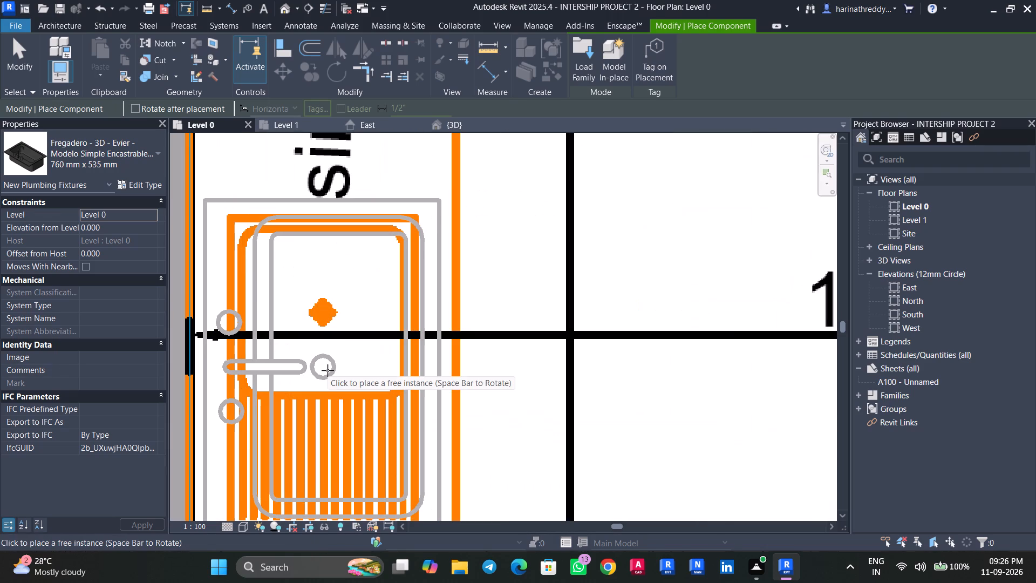
{"action": "left_click", "coordinate": [328, 370]}
{"action": "key", "text": "Escape"}
{"action": "key", "text": "Escape"}
{"action": "key", "text": "Escape"}
{"action": "key", "text": "Escape"}
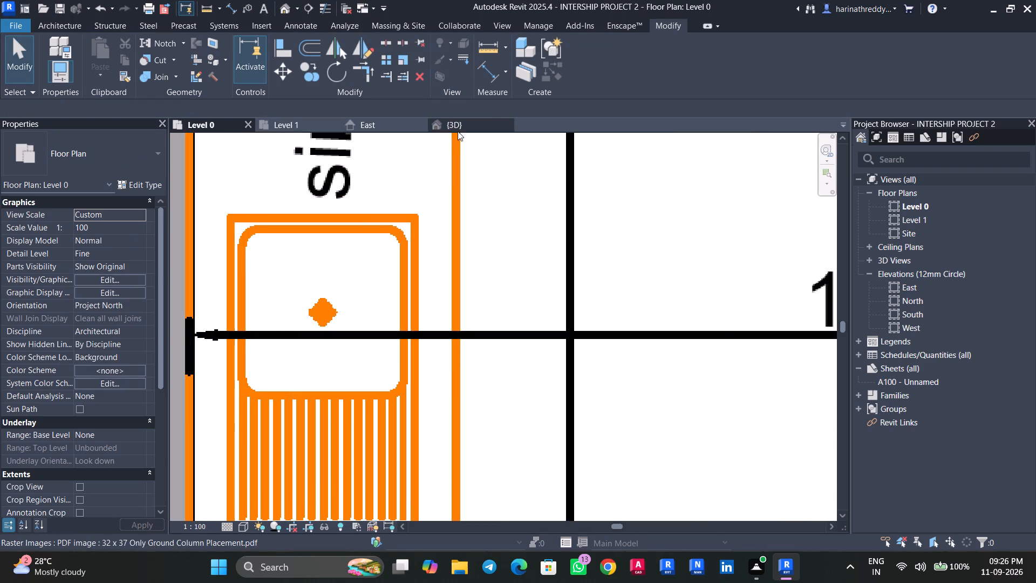
Examine how the hob and the sink sit on the L-shaped kitchen counter in the 3D view.
{"action": "left_click", "coordinate": [458, 131]}
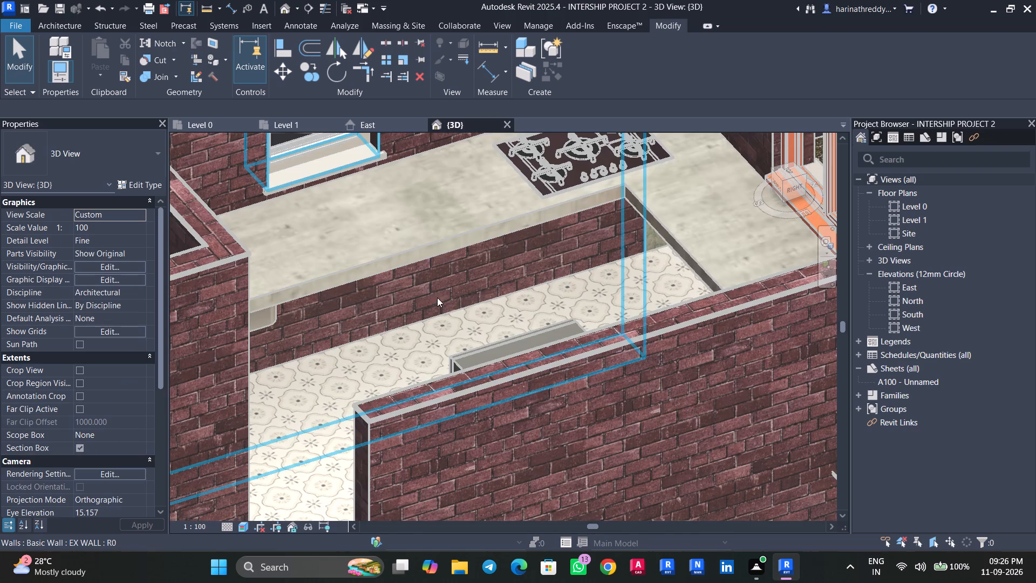
{"action": "scroll", "coordinate": [440, 301], "scroll_direction": "down", "scroll_amount": 4}
{"action": "scroll", "coordinate": [442, 301], "scroll_direction": "up", "scroll_amount": 1}
{"action": "scroll", "coordinate": [442, 301], "scroll_direction": "down", "scroll_amount": 1}
{"action": "middle_click_drag", "start_coordinate": [486, 289], "coordinate": [437, 304], "text": "shift"}
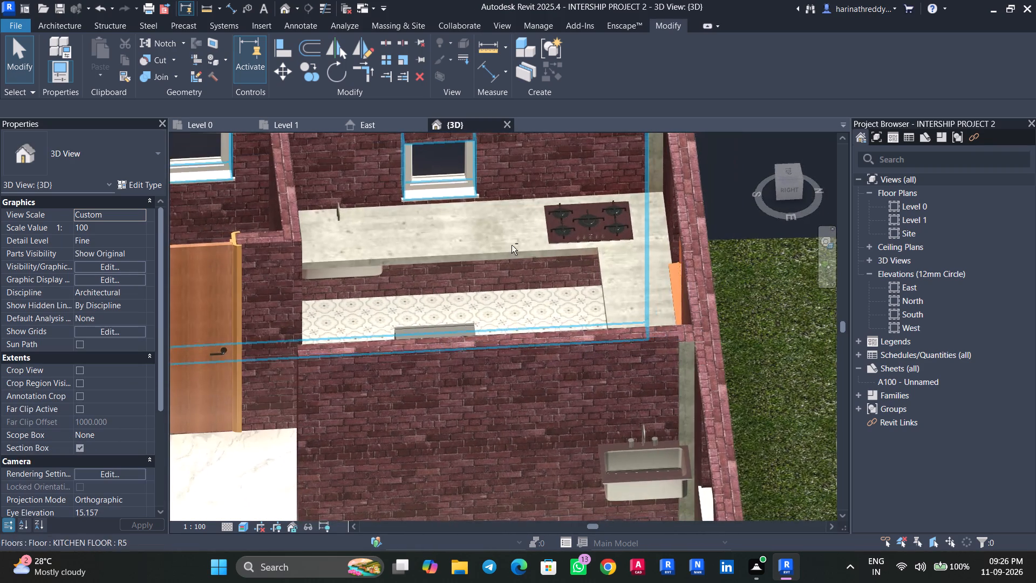
{"action": "left_click", "coordinate": [570, 230]}
{"action": "middle_click_drag", "start_coordinate": [560, 300], "coordinate": [607, 261], "text": "shift"}
{"action": "scroll", "coordinate": [599, 246], "scroll_direction": "up", "scroll_amount": 10}
{"action": "key", "text": "Escape"}
{"action": "scroll", "coordinate": [547, 320], "scroll_direction": "down", "scroll_amount": 1}
{"action": "scroll", "coordinate": [547, 320], "scroll_direction": "up", "scroll_amount": 1}
{"action": "scroll", "coordinate": [547, 320], "scroll_direction": "down", "scroll_amount": 1}
{"action": "scroll", "coordinate": [473, 346], "scroll_direction": "down", "scroll_amount": 3}
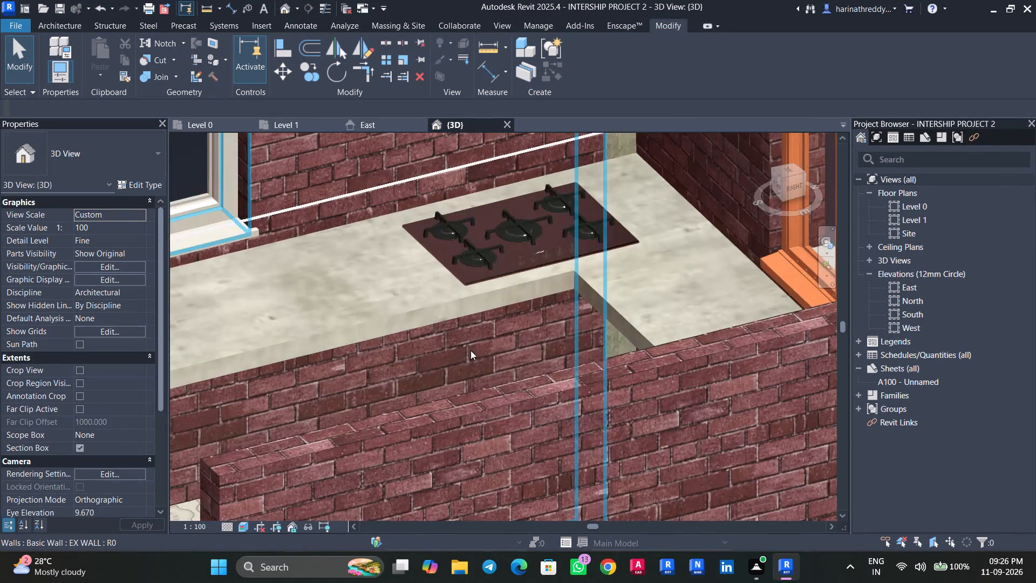
{"action": "scroll", "coordinate": [468, 347], "scroll_direction": "down", "scroll_amount": 3}
{"action": "middle_click_drag", "start_coordinate": [468, 340], "coordinate": [414, 364], "text": "shift"}
{"action": "middle_click_drag", "start_coordinate": [346, 351], "coordinate": [561, 334]}
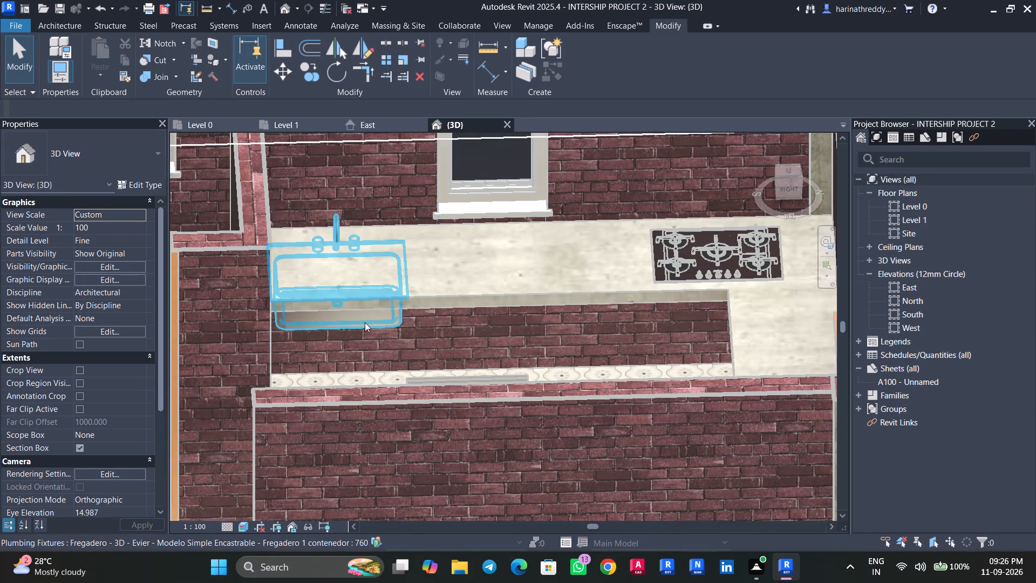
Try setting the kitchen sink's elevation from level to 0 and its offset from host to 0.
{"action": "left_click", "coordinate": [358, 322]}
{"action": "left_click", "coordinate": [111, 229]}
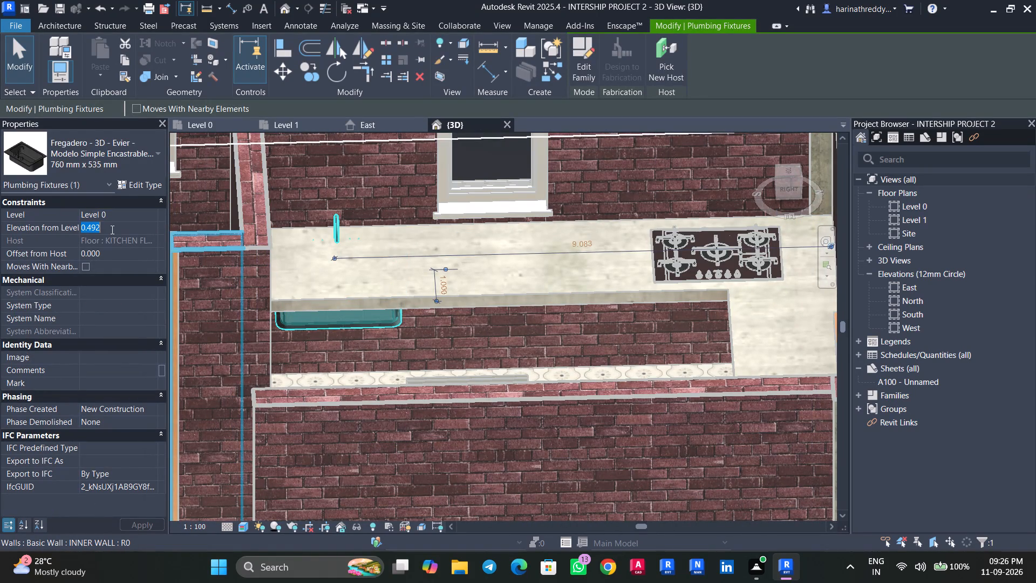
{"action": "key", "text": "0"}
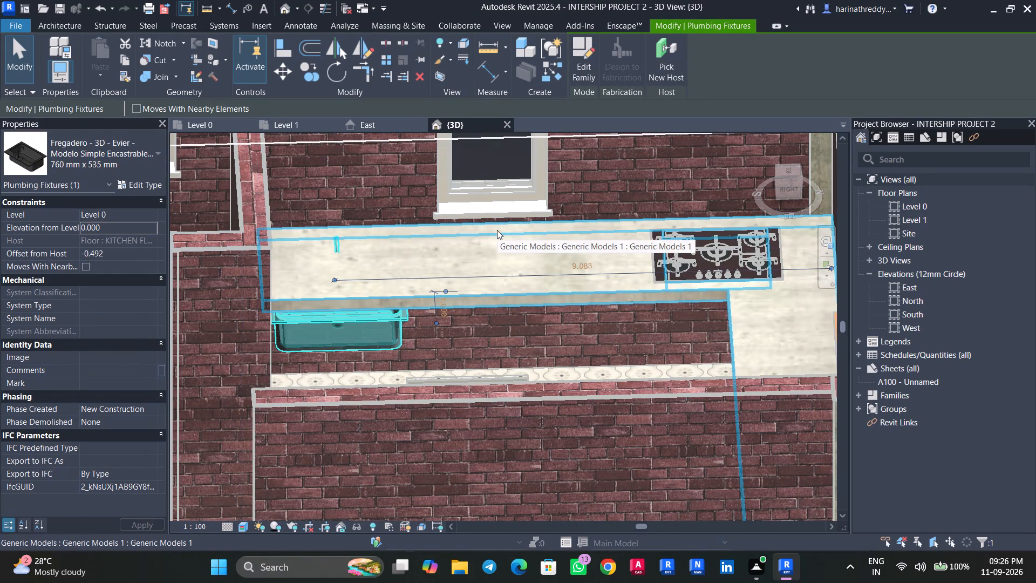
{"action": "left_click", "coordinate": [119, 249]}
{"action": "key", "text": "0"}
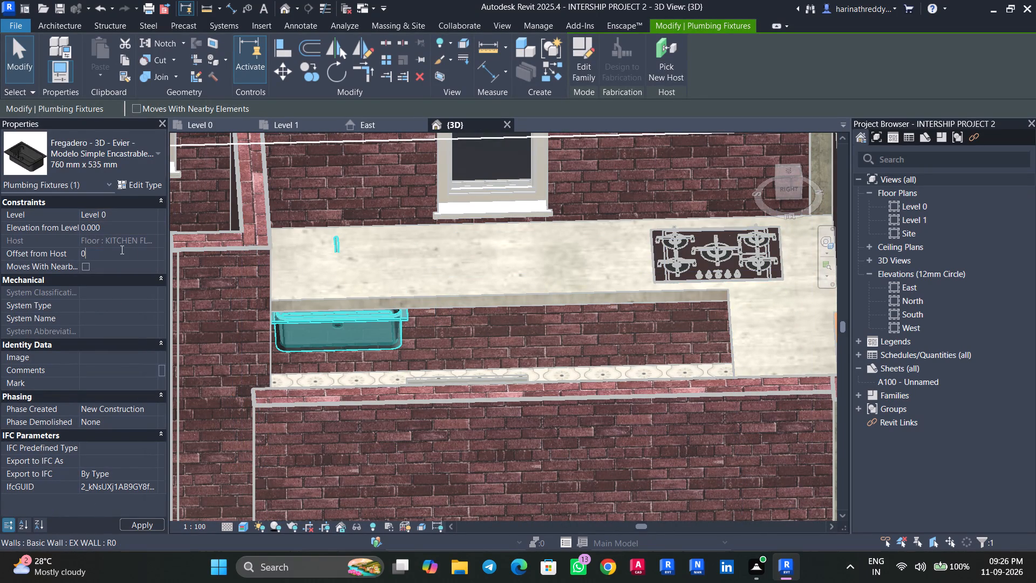
Set the kitchen sink's elevation from level to 0.6.
{"action": "left_click", "coordinate": [132, 226]}
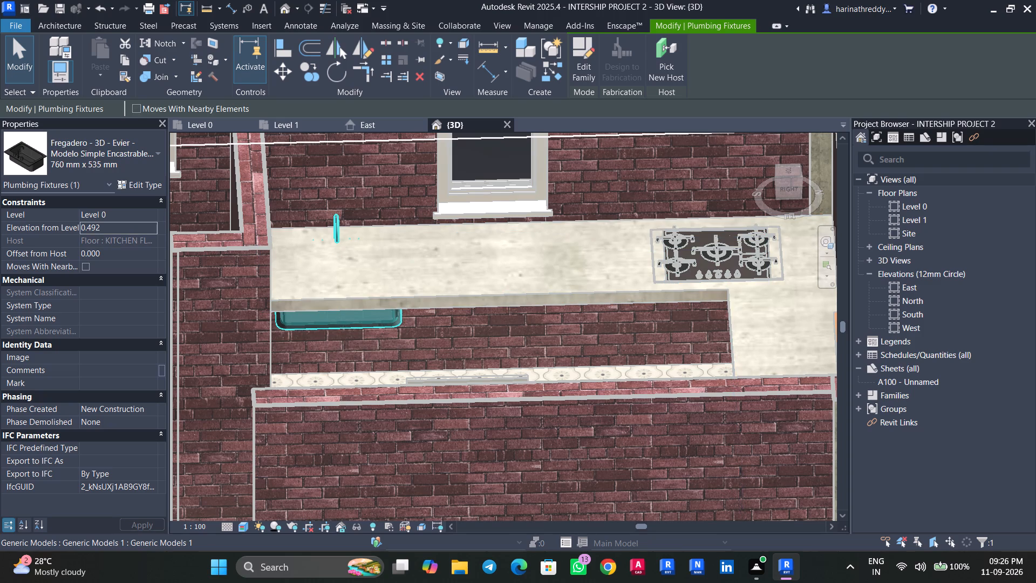
{"action": "key", "text": "0"}
{"action": "key", "text": "period"}
{"action": "key", "text": "6"}
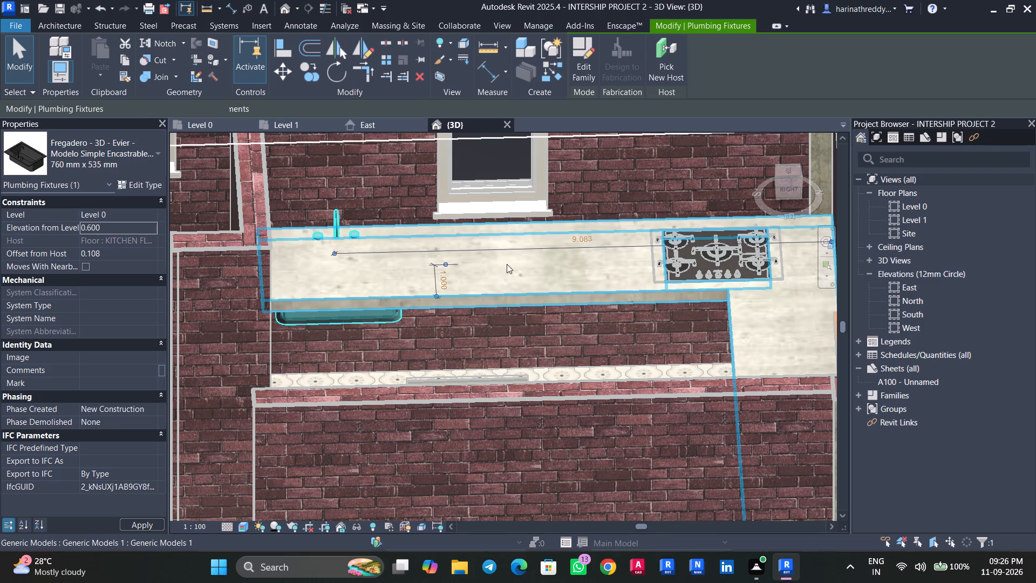
{"action": "key", "text": "Escape"}
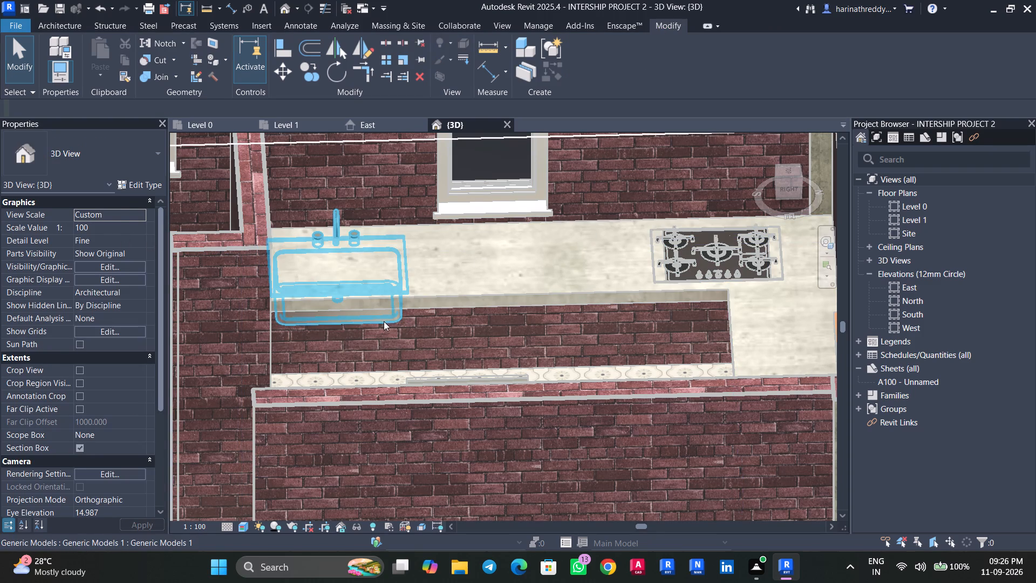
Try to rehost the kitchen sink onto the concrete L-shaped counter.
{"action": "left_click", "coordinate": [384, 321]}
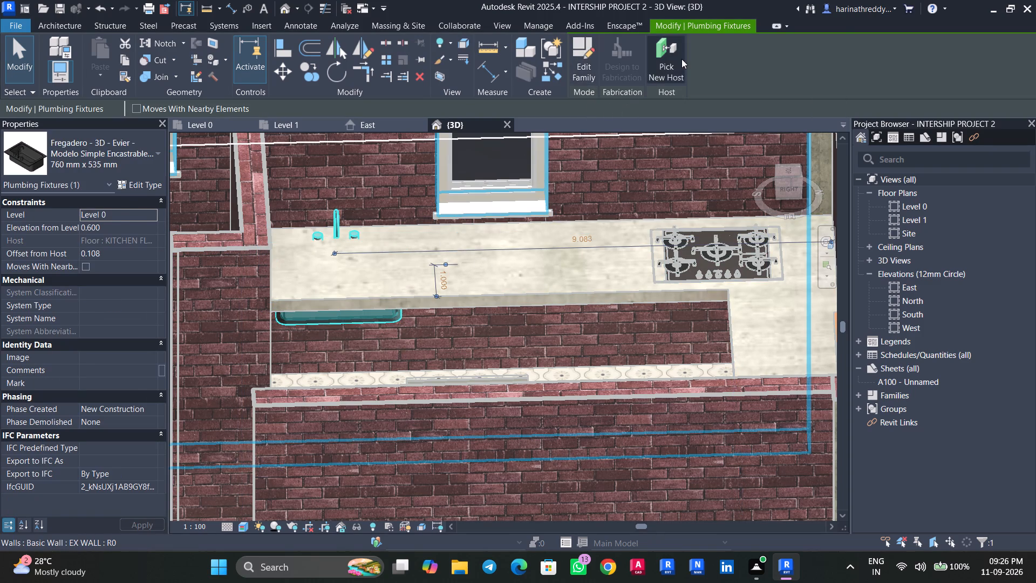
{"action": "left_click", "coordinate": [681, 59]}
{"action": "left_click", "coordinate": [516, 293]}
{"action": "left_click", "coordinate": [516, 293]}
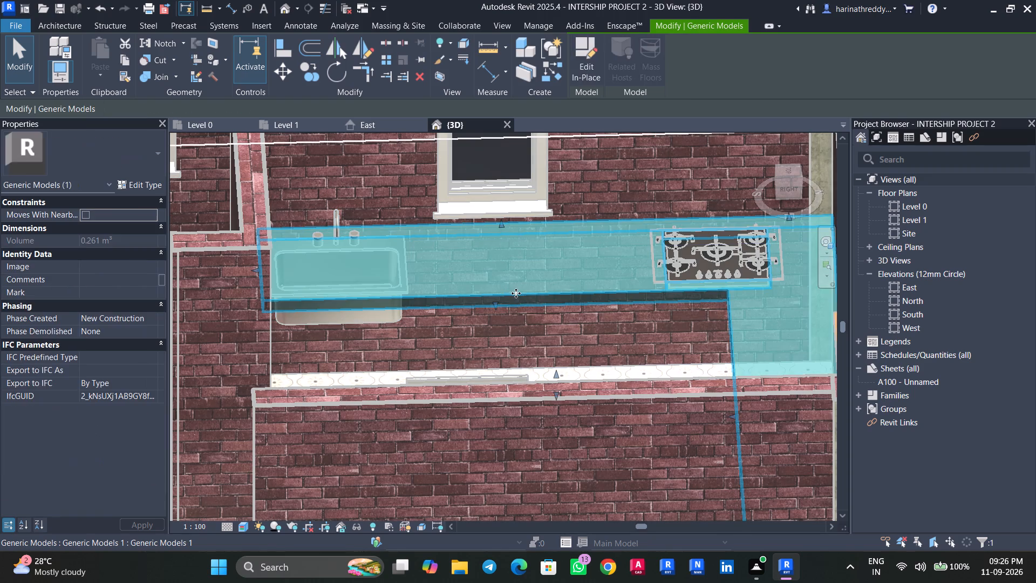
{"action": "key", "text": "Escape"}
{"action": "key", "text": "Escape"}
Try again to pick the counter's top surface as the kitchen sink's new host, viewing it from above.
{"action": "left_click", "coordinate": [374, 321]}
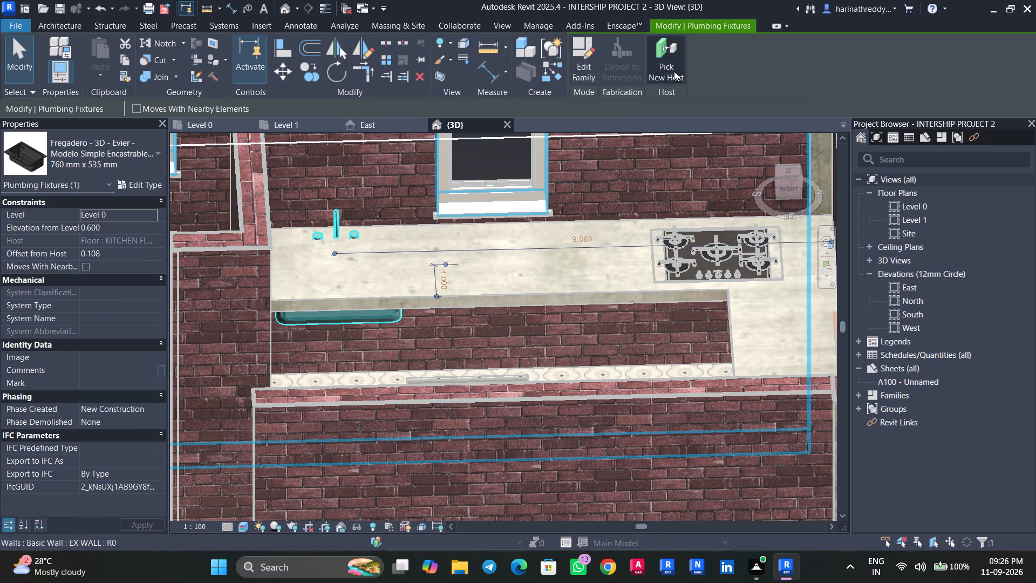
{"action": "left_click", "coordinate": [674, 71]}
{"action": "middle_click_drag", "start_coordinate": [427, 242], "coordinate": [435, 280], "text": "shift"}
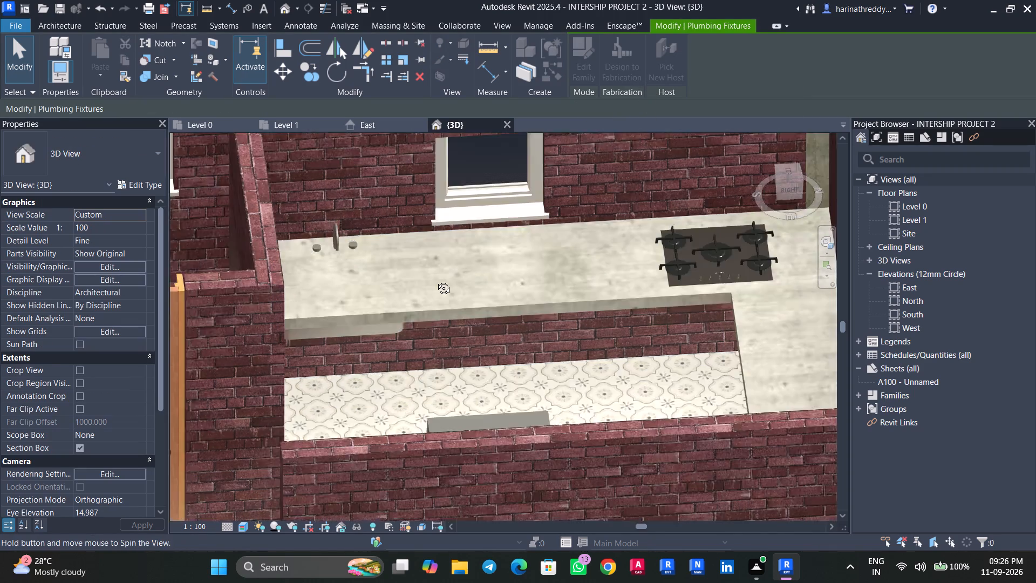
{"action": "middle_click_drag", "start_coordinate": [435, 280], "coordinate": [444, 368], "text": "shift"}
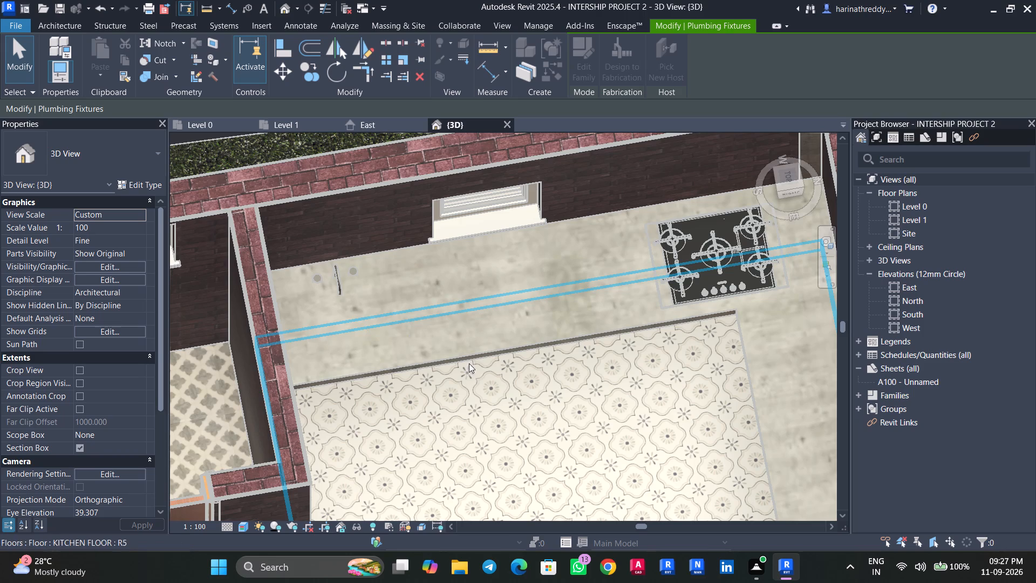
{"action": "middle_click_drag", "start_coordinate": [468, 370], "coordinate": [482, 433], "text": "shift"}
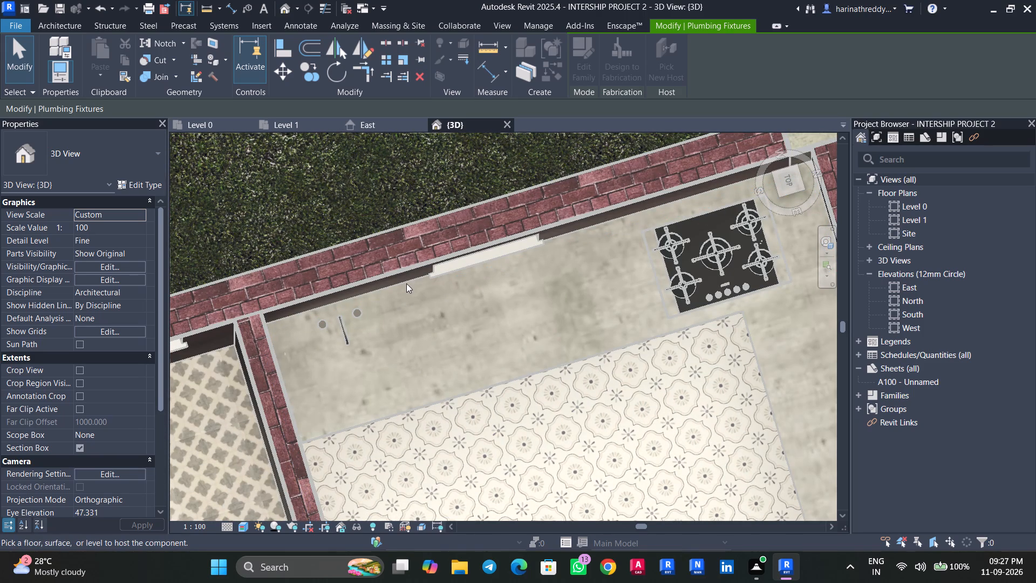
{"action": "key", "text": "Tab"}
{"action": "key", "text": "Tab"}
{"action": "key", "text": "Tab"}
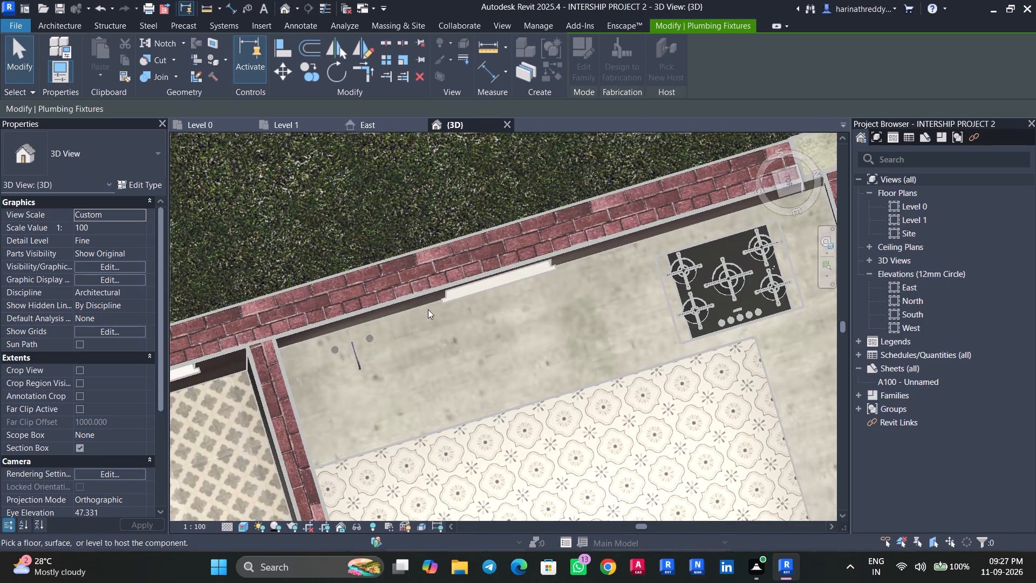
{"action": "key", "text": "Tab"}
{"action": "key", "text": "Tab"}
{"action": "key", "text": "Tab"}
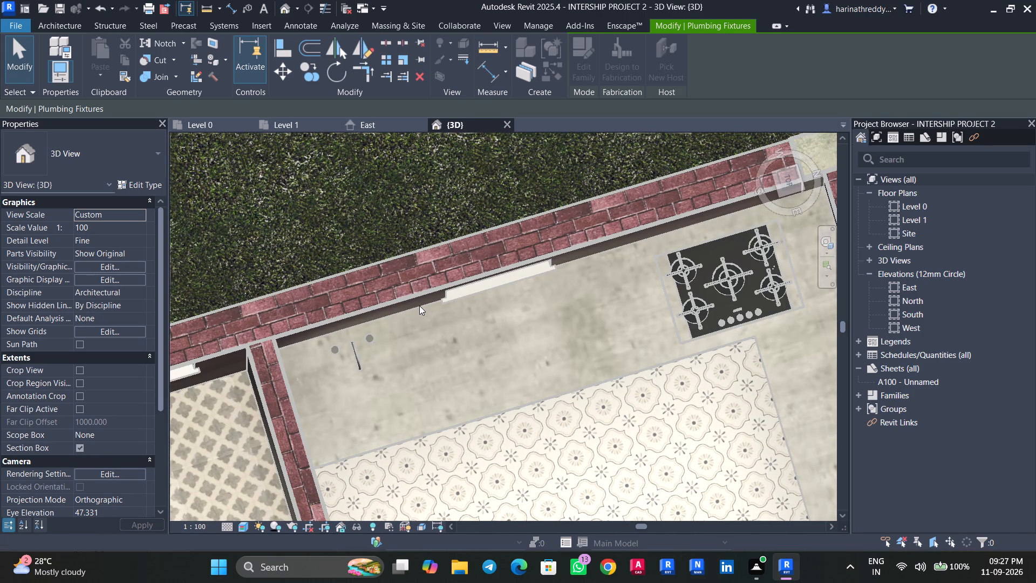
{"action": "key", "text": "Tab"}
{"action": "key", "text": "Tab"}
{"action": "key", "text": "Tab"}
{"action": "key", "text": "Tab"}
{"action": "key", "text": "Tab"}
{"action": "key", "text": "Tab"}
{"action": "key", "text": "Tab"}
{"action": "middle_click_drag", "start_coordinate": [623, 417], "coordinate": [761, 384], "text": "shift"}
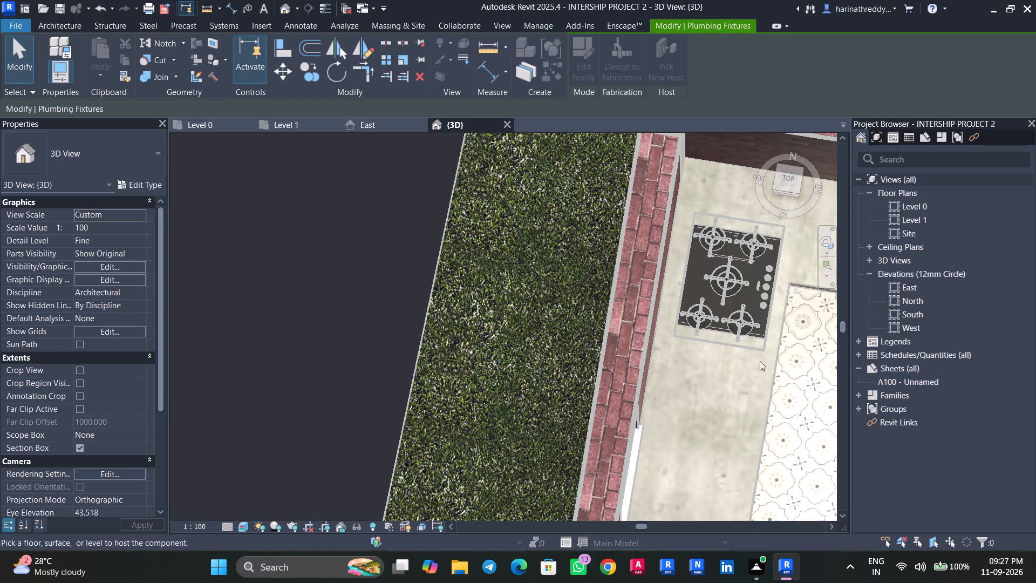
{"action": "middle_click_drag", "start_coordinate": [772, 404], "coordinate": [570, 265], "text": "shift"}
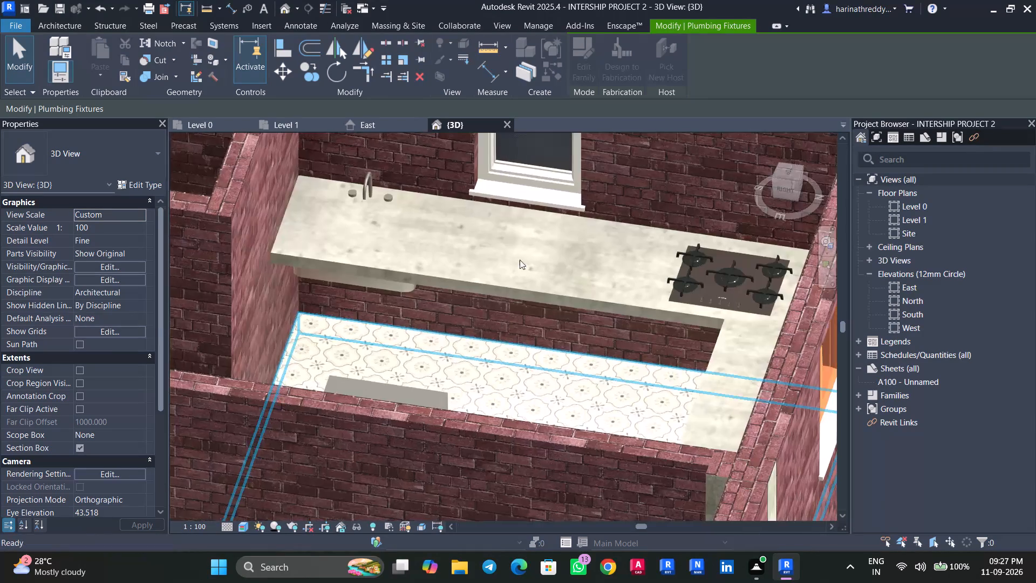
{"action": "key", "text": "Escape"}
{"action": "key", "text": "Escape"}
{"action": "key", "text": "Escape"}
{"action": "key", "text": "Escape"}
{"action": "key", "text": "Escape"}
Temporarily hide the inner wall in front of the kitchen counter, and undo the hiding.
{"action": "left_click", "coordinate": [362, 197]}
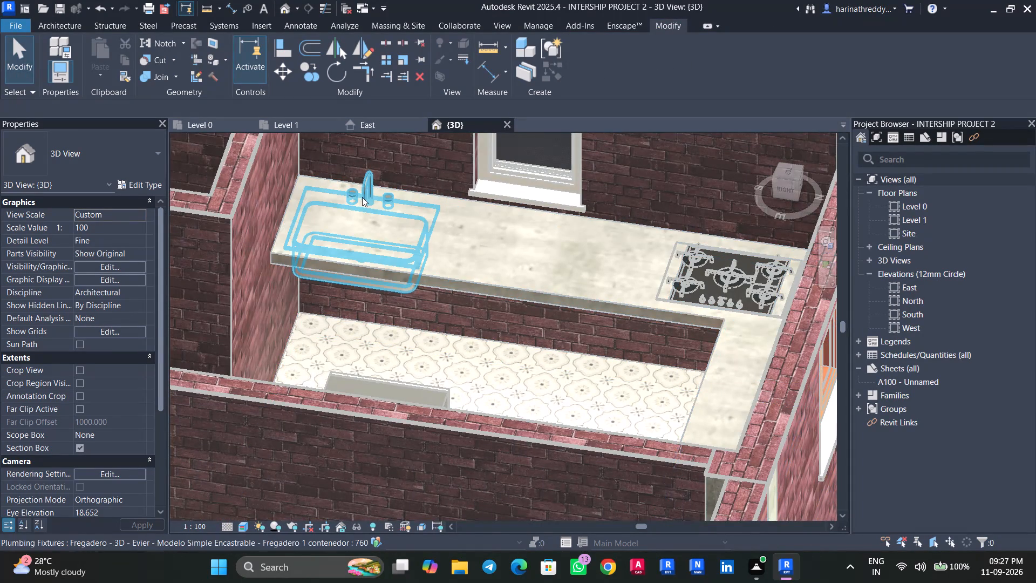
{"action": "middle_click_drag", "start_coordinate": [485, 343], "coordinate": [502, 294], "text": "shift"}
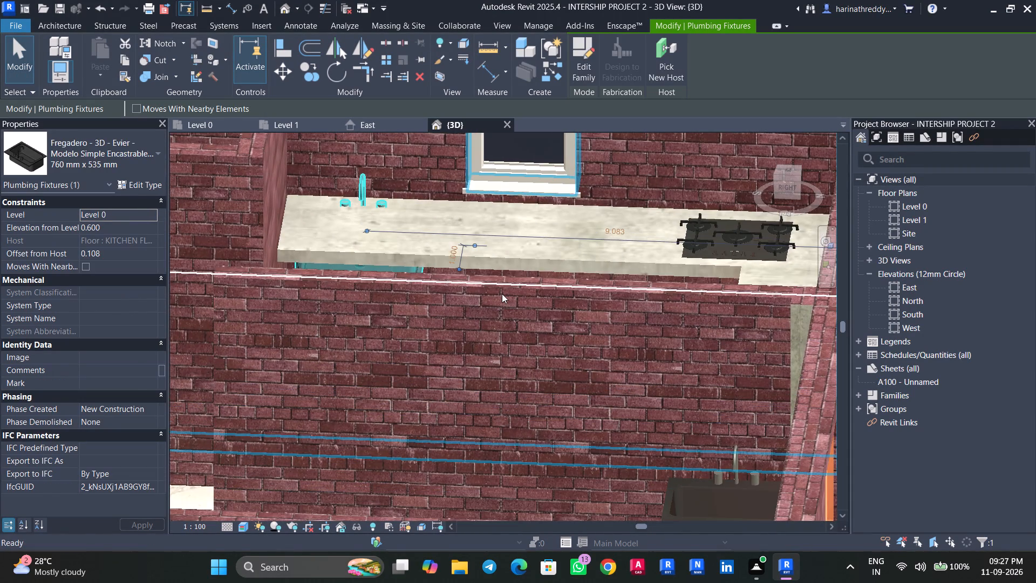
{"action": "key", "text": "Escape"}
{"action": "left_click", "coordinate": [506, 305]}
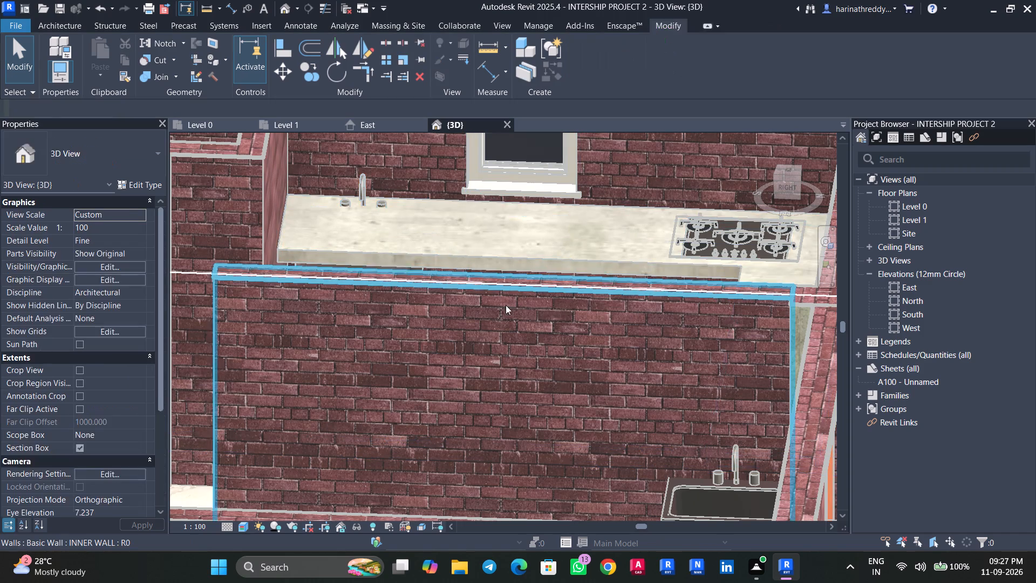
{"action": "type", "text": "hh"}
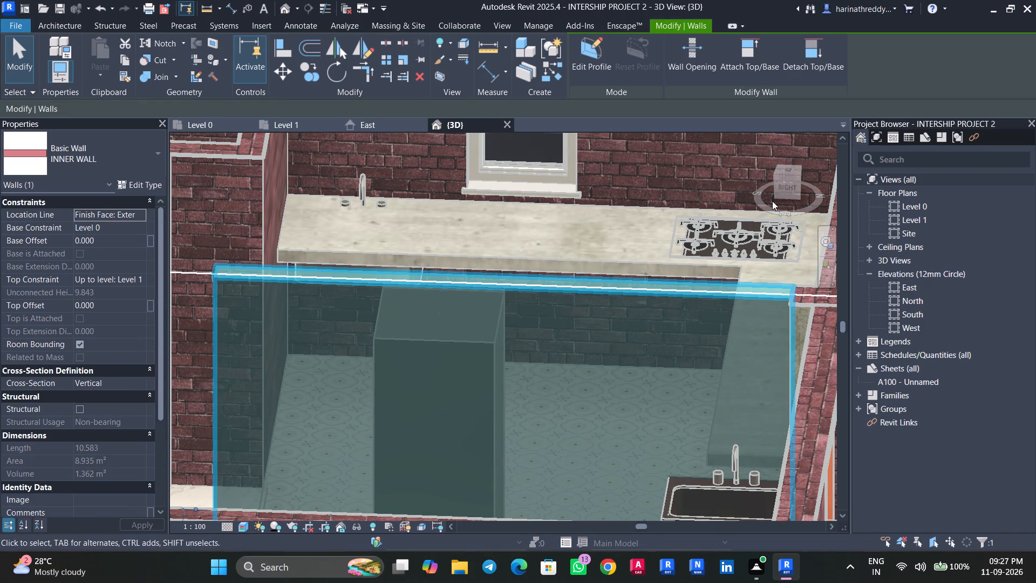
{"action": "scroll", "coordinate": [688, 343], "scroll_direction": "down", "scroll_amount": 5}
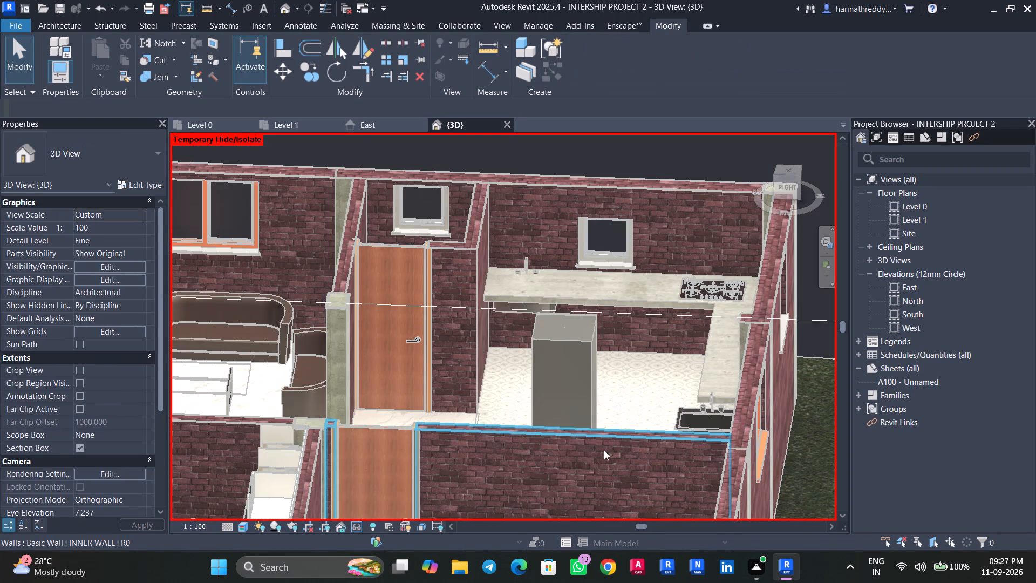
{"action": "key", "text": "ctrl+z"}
Temporarily hide the exterior wall with the two small windows beside the kitchen and pooja room.
{"action": "scroll", "coordinate": [609, 390], "scroll_direction": "down", "scroll_amount": 2}
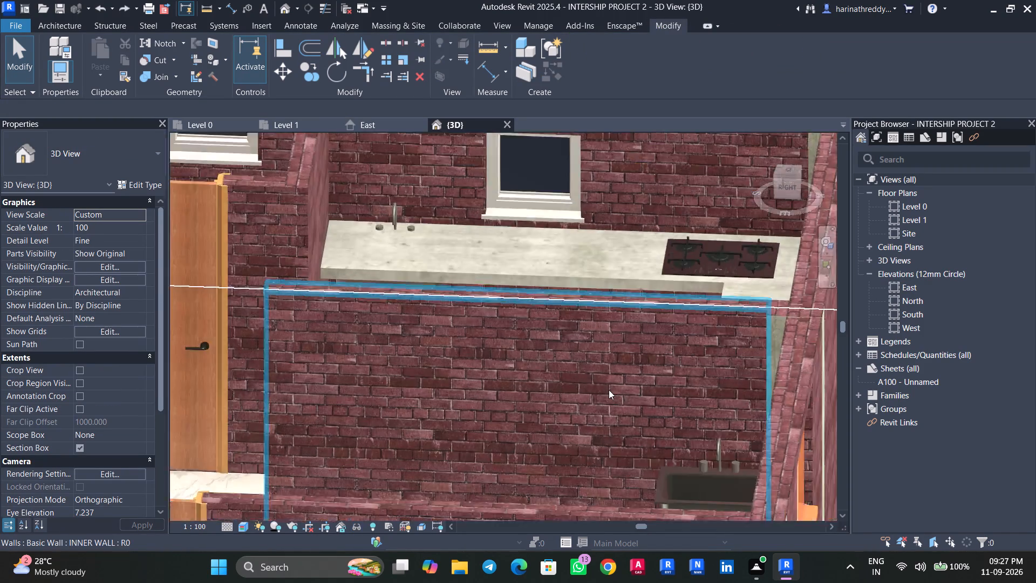
{"action": "scroll", "coordinate": [609, 390], "scroll_direction": "down", "scroll_amount": 5}
{"action": "middle_click_drag", "start_coordinate": [757, 438], "coordinate": [408, 441], "text": "shift"}
{"action": "left_click", "coordinate": [511, 306]}
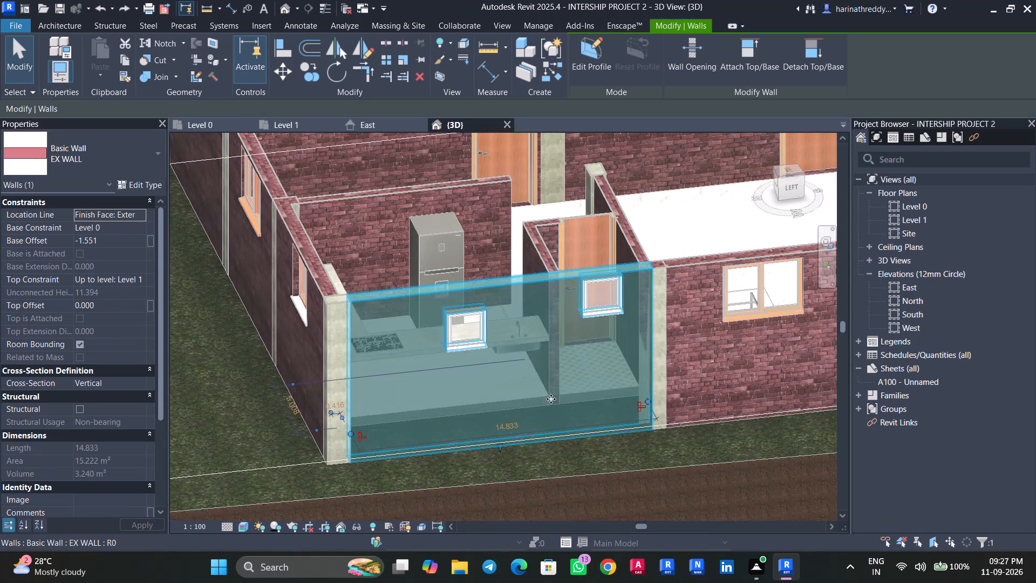
{"action": "type", "text": "hh"}
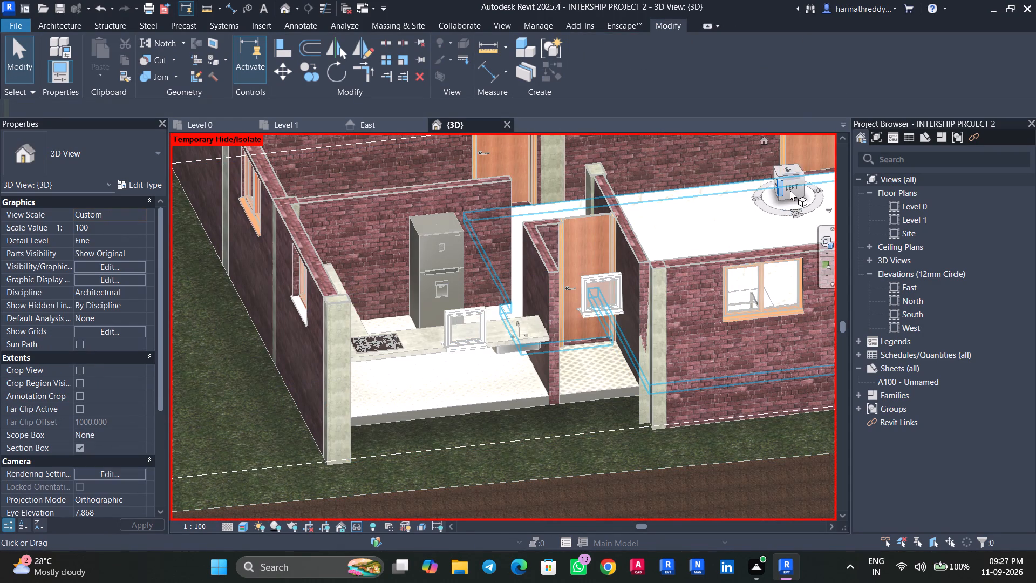
In the left-side 3D view, align the bottom of the kitchen sink to the top of the concrete counter.
{"action": "left_click", "coordinate": [790, 190]}
{"action": "scroll", "coordinate": [480, 288], "scroll_direction": "up", "scroll_amount": 5}
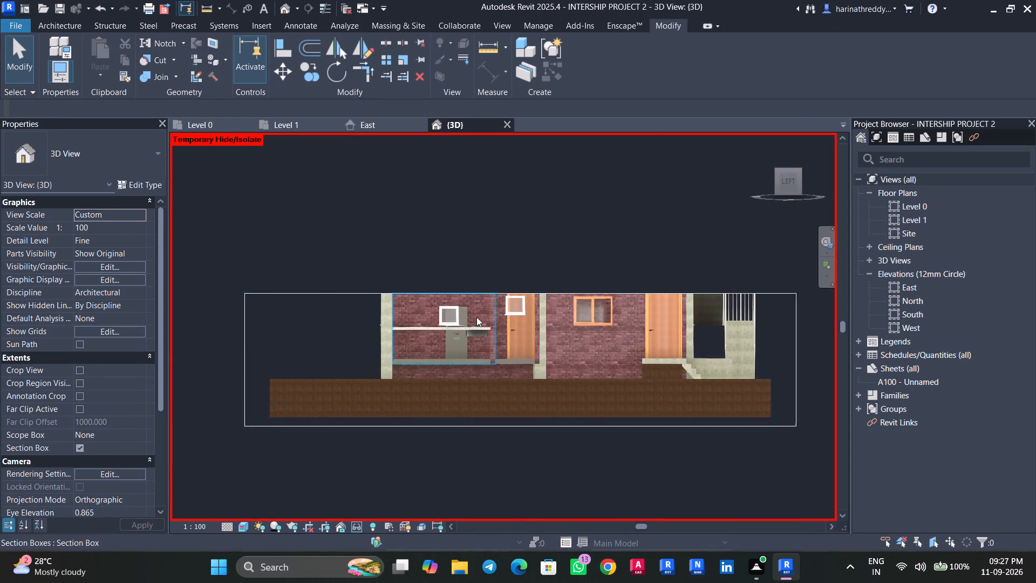
{"action": "scroll", "coordinate": [476, 317], "scroll_direction": "up", "scroll_amount": 6}
{"action": "scroll", "coordinate": [476, 329], "scroll_direction": "down", "scroll_amount": 1}
{"action": "scroll", "coordinate": [476, 330], "scroll_direction": "up", "scroll_amount": 3}
{"action": "left_click", "coordinate": [480, 362]}
{"action": "scroll", "coordinate": [480, 362], "scroll_direction": "up", "scroll_amount": 3}
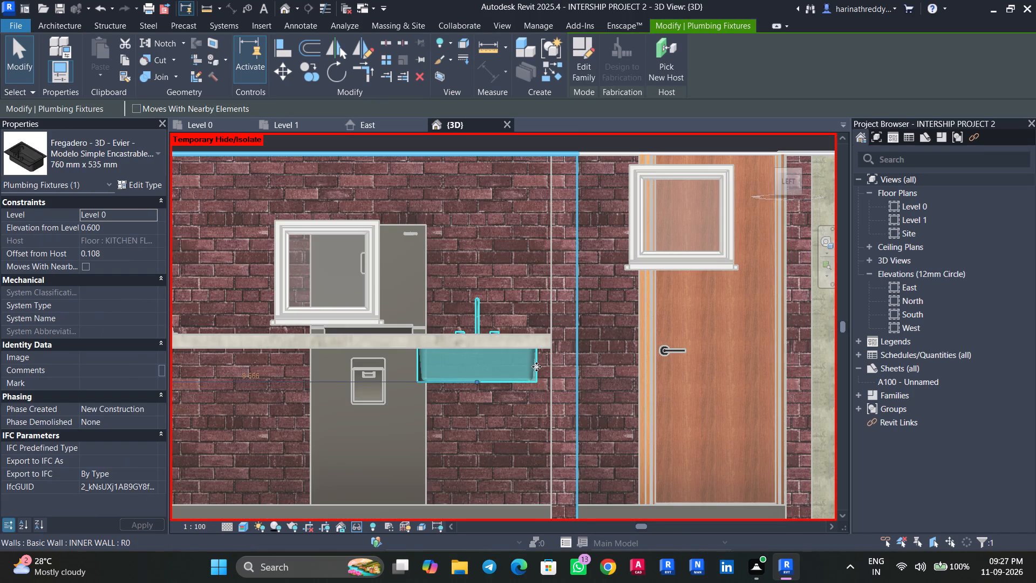
{"action": "type", "text": "al"}
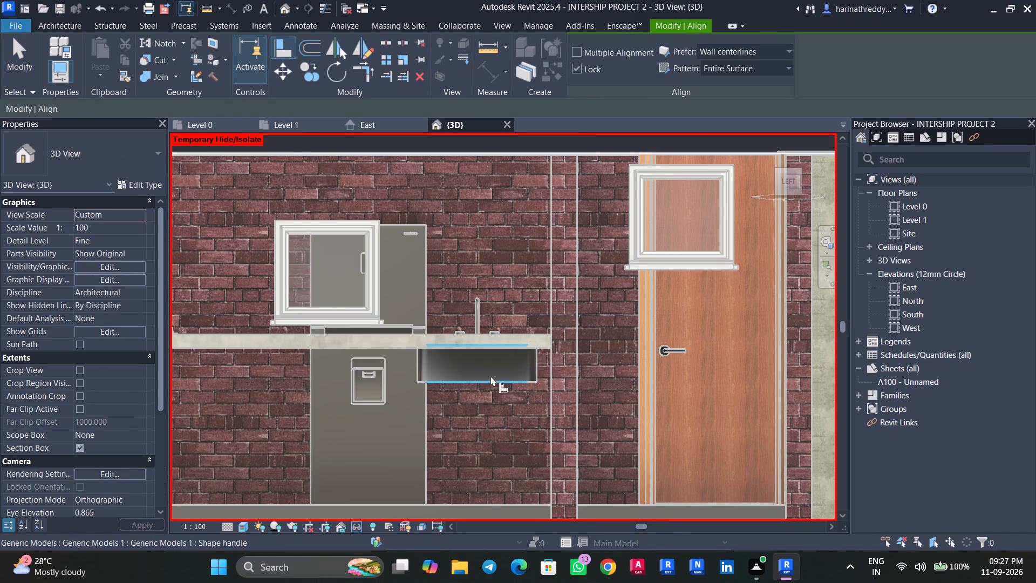
{"action": "left_click", "coordinate": [493, 333]}
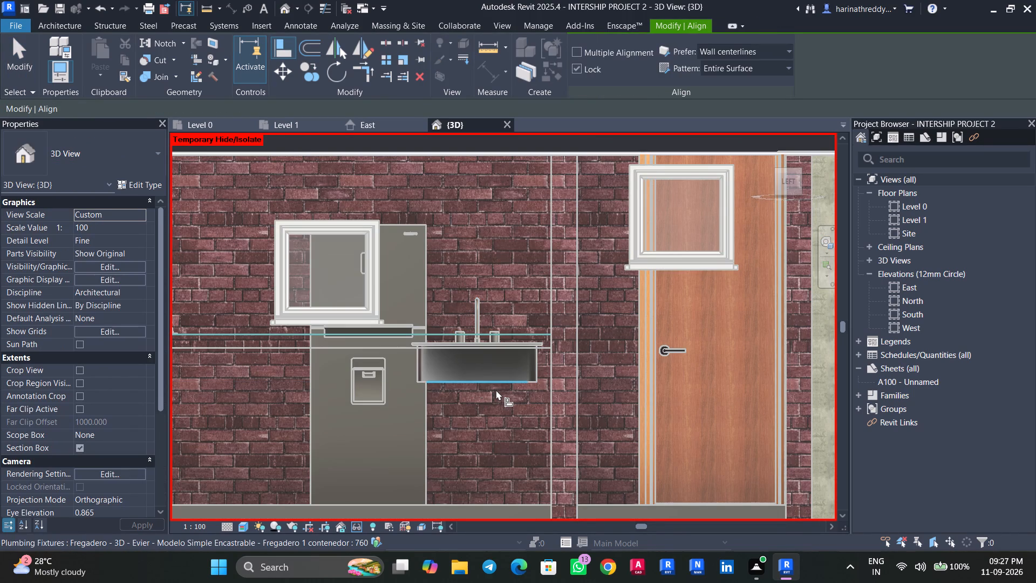
{"action": "left_click", "coordinate": [495, 381]}
{"action": "key", "text": "Escape"}
{"action": "key", "text": "Escape"}
Reset the temporary hiding so the exterior wall is shown again in the 3D view.
{"action": "scroll", "coordinate": [407, 392], "scroll_direction": "down", "scroll_amount": 3}
{"action": "middle_click_drag", "start_coordinate": [423, 409], "coordinate": [431, 420], "text": "shift"}
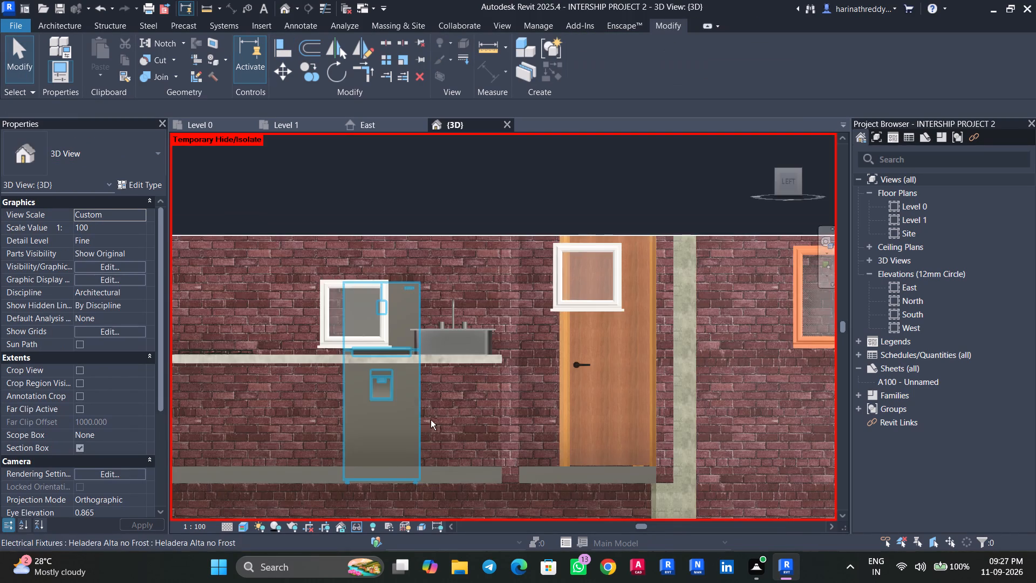
{"action": "middle_click_drag", "start_coordinate": [431, 420], "coordinate": [799, 555], "text": "shift"}
{"action": "middle_click_drag", "start_coordinate": [725, 381], "coordinate": [654, 533]}
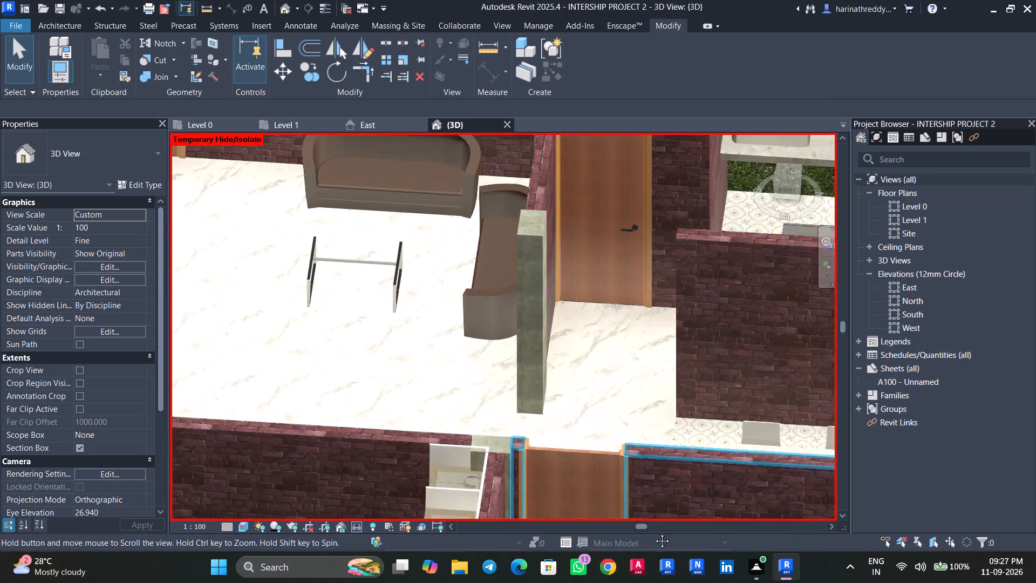
{"action": "middle_click_drag", "start_coordinate": [654, 533], "coordinate": [630, 582]}
{"action": "middle_click_drag", "start_coordinate": [628, 485], "coordinate": [685, 447], "text": "shift"}
{"action": "key", "text": "Escape"}
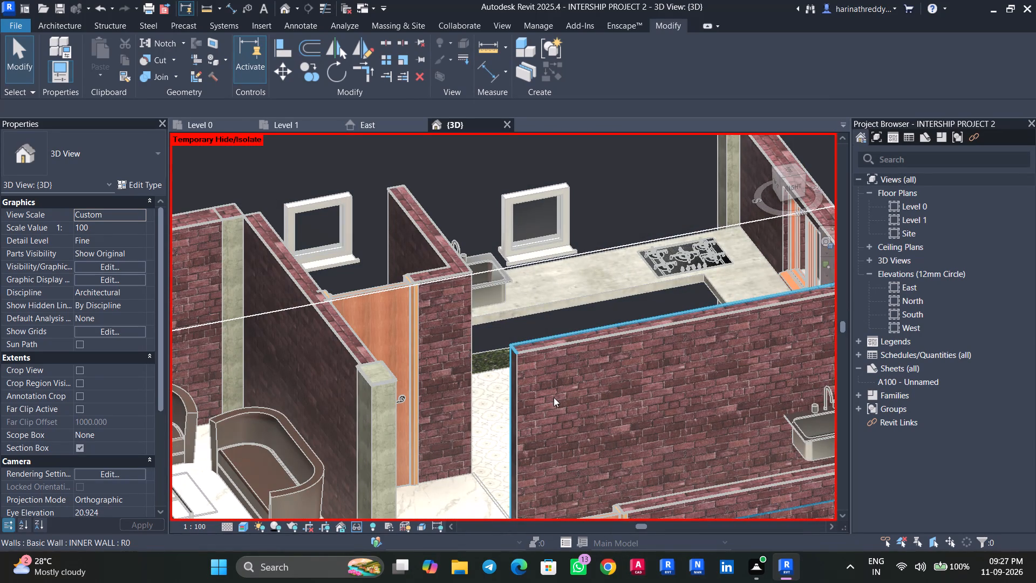
{"action": "type", "text": "hr"}
{"action": "scroll", "coordinate": [437, 412], "scroll_direction": "down", "scroll_amount": 7}
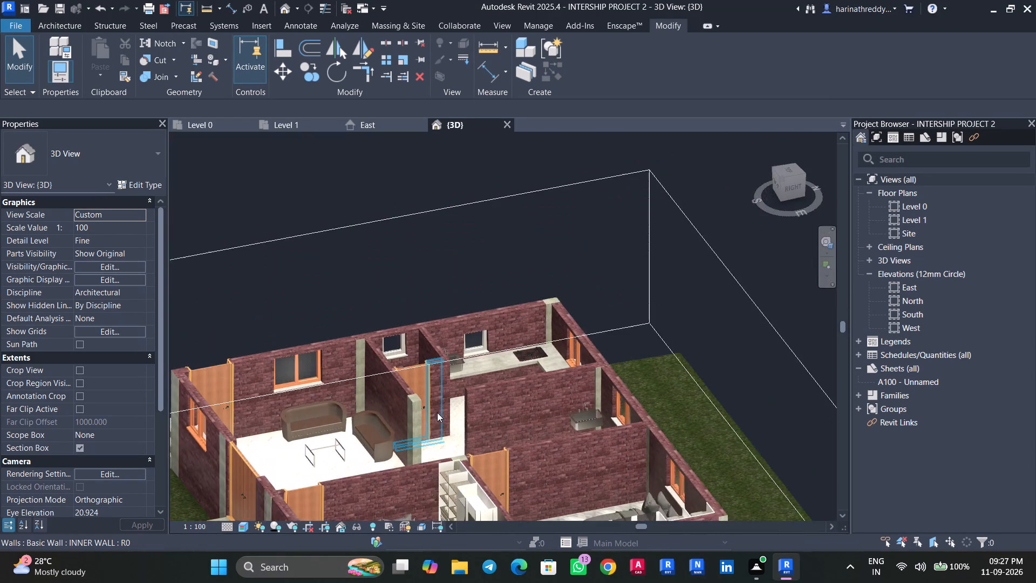
On the Level 0 plan, place a Plumbing_Fixtures_WC_Dis_w-Cistern 540x360x890mm in Toilet 01, backed against the wall shared with Toilet 02.
{"action": "middle_click_drag", "start_coordinate": [442, 417], "coordinate": [598, 486], "text": "shift"}
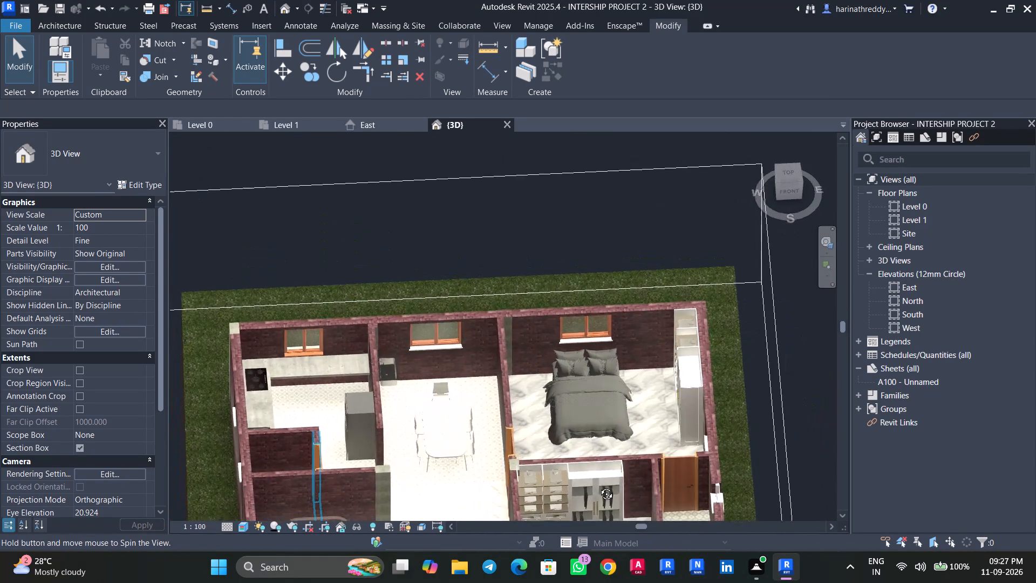
{"action": "middle_click_drag", "start_coordinate": [598, 486], "coordinate": [643, 472], "text": "shift"}
{"action": "scroll", "coordinate": [643, 472], "scroll_direction": "up", "scroll_amount": 1, "text": "shift"}
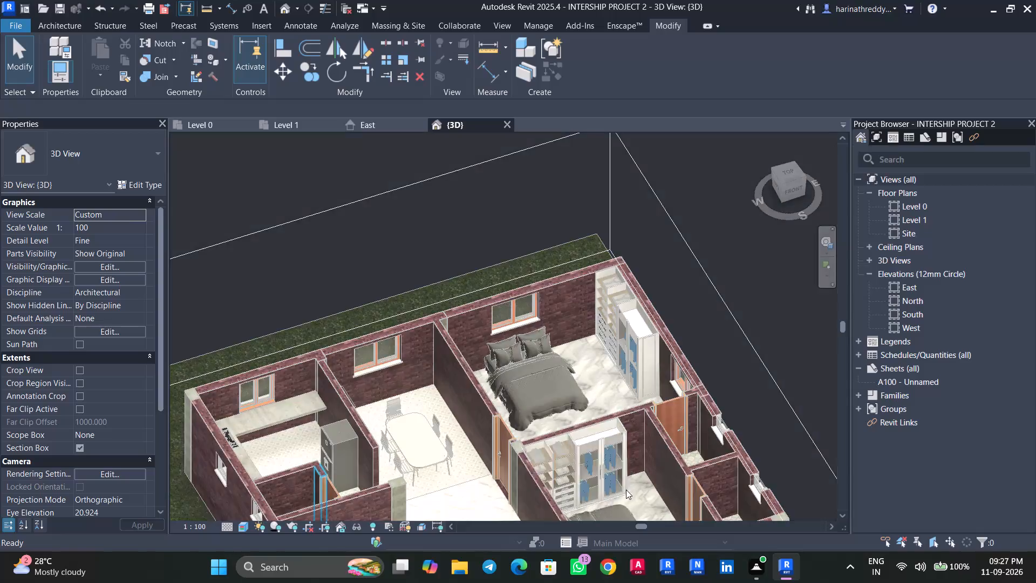
{"action": "middle_click_drag", "start_coordinate": [626, 490], "coordinate": [503, 353]}
{"action": "middle_click_drag", "start_coordinate": [547, 391], "coordinate": [567, 509], "text": "shift"}
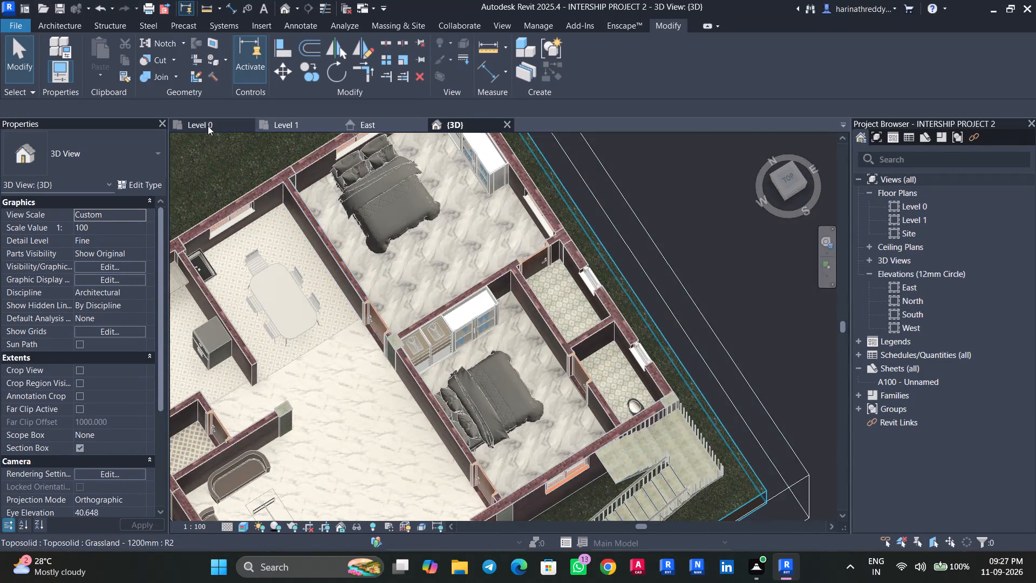
{"action": "left_click", "coordinate": [208, 126]}
{"action": "scroll", "coordinate": [356, 255], "scroll_direction": "down", "scroll_amount": 20}
{"action": "scroll", "coordinate": [356, 255], "scroll_direction": "down", "scroll_amount": 3}
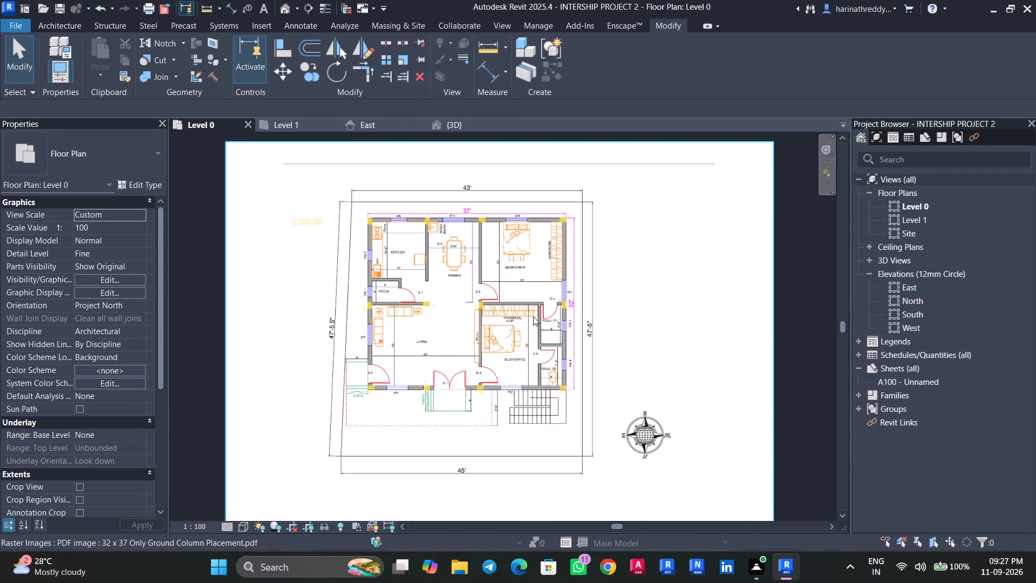
{"action": "scroll", "coordinate": [548, 324], "scroll_direction": "up", "scroll_amount": 11}
{"action": "middle_click_drag", "start_coordinate": [558, 373], "coordinate": [519, 227]}
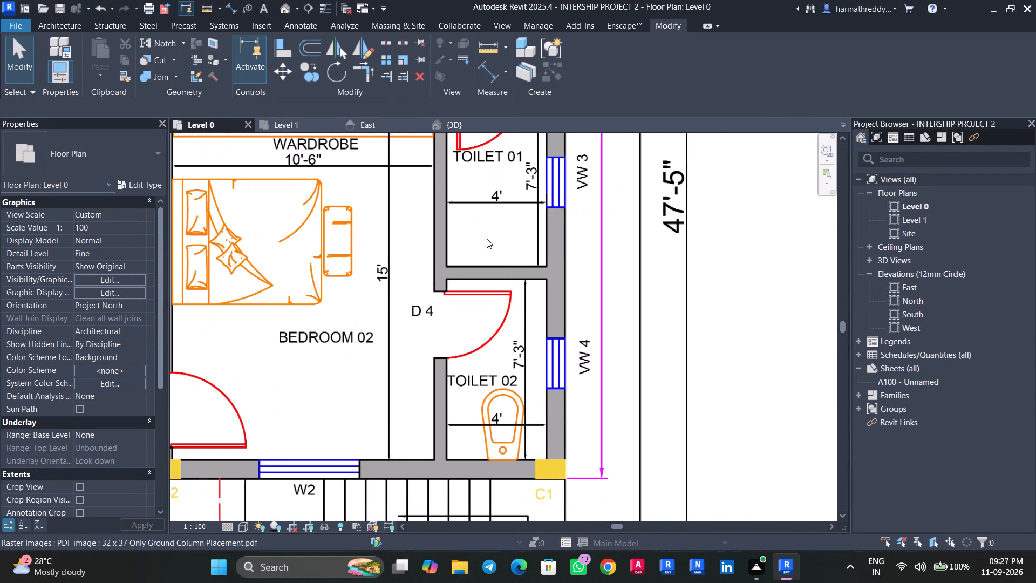
{"action": "key", "text": "c"}
{"action": "key", "text": "m"}
{"action": "left_click", "coordinate": [58, 157]}
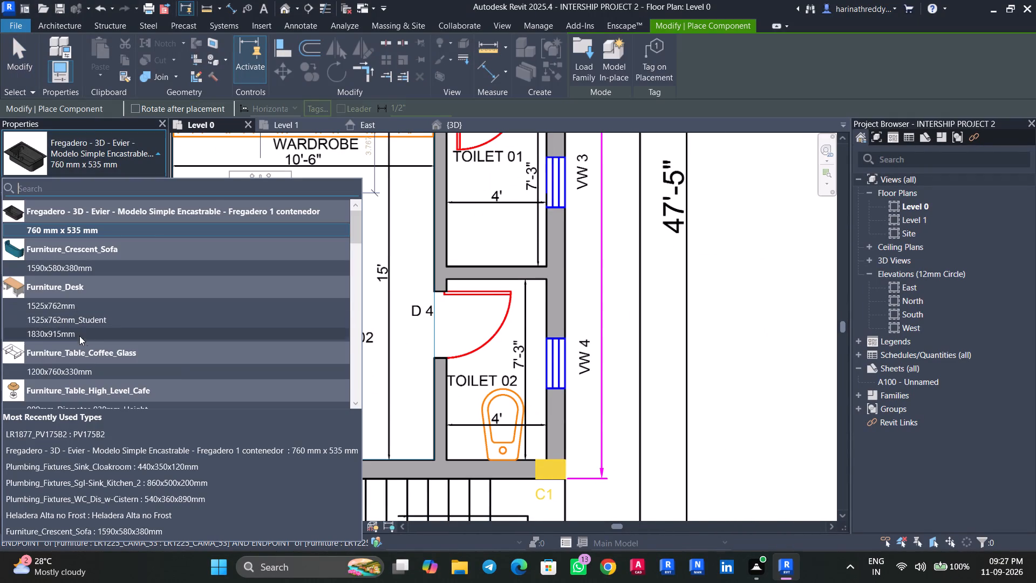
{"action": "scroll", "coordinate": [80, 336], "scroll_direction": "up", "scroll_amount": 4}
{"action": "scroll", "coordinate": [85, 328], "scroll_direction": "down", "scroll_amount": 8}
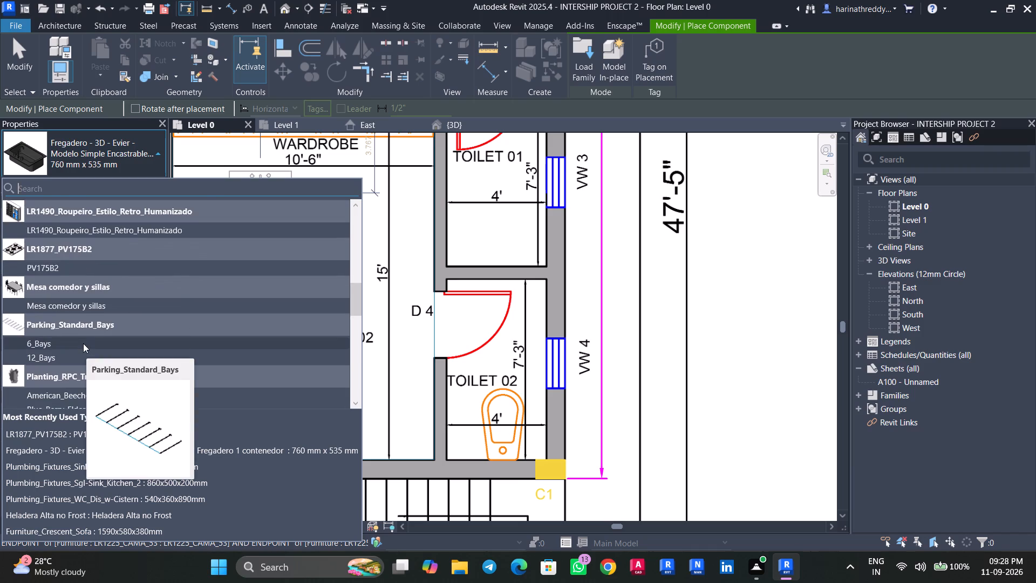
{"action": "scroll", "coordinate": [83, 343], "scroll_direction": "down", "scroll_amount": 9}
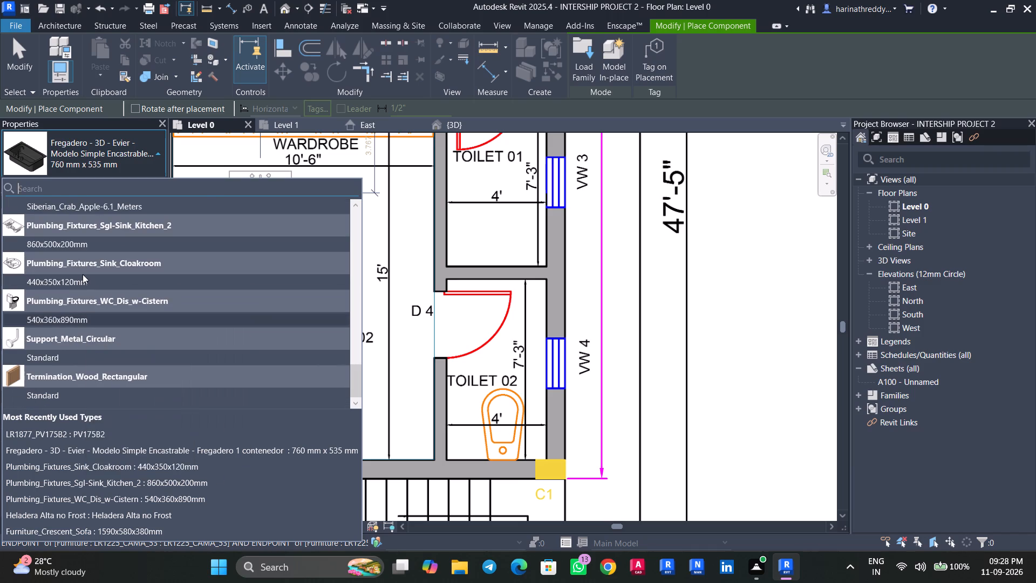
{"action": "left_click", "coordinate": [80, 322]}
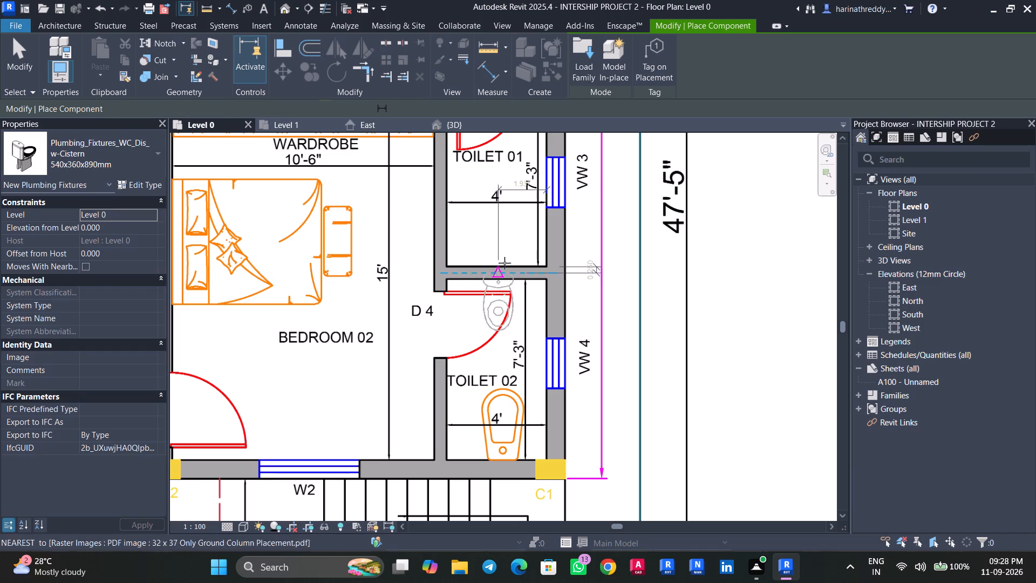
{"action": "key", "text": "space"}
{"action": "key", "text": "space"}
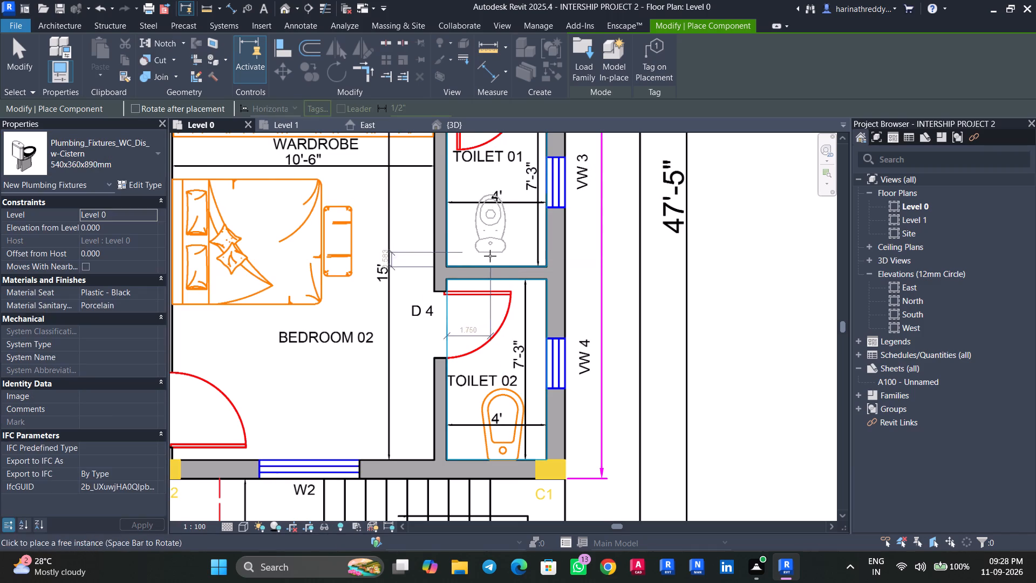
{"action": "left_click", "coordinate": [496, 266]}
{"action": "middle_click_drag", "start_coordinate": [478, 245], "coordinate": [494, 327]}
{"action": "key", "text": "Escape"}
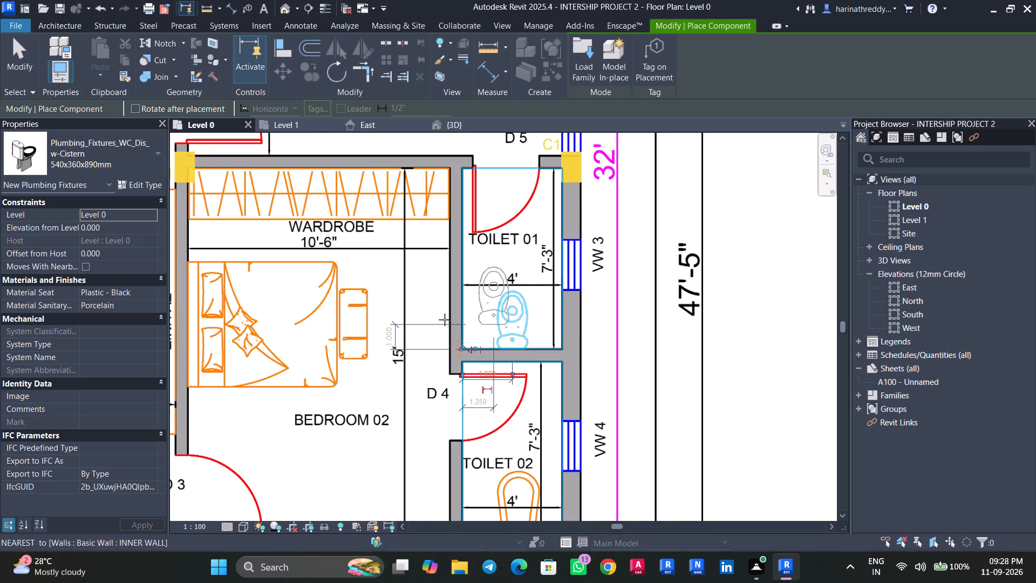
{"action": "key", "text": "Escape"}
{"action": "key", "text": "Escape"}
Examine the Level 0 plan's kitchen, dining, living, bedroom and toilet areas for the furniture and fixtures it calls for.
{"action": "scroll", "coordinate": [392, 358], "scroll_direction": "down", "scroll_amount": 6}
{"action": "middle_click_drag", "start_coordinate": [358, 397], "coordinate": [565, 416]}
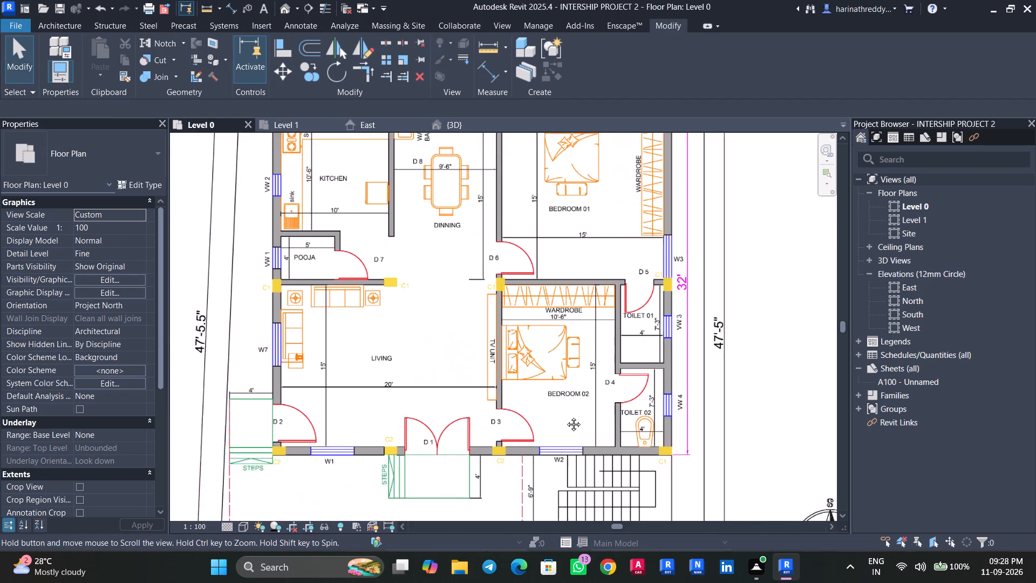
{"action": "middle_click_drag", "start_coordinate": [565, 416], "coordinate": [574, 430]}
{"action": "scroll", "coordinate": [325, 330], "scroll_direction": "up", "scroll_amount": 3}
{"action": "middle_click_drag", "start_coordinate": [328, 341], "coordinate": [335, 428]}
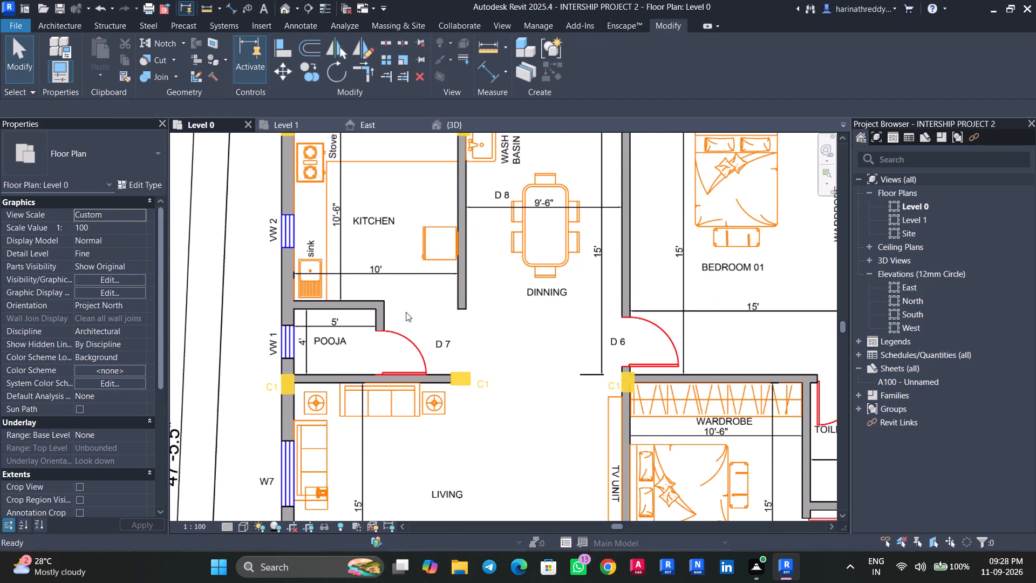
{"action": "middle_click_drag", "start_coordinate": [414, 307], "coordinate": [398, 343]}
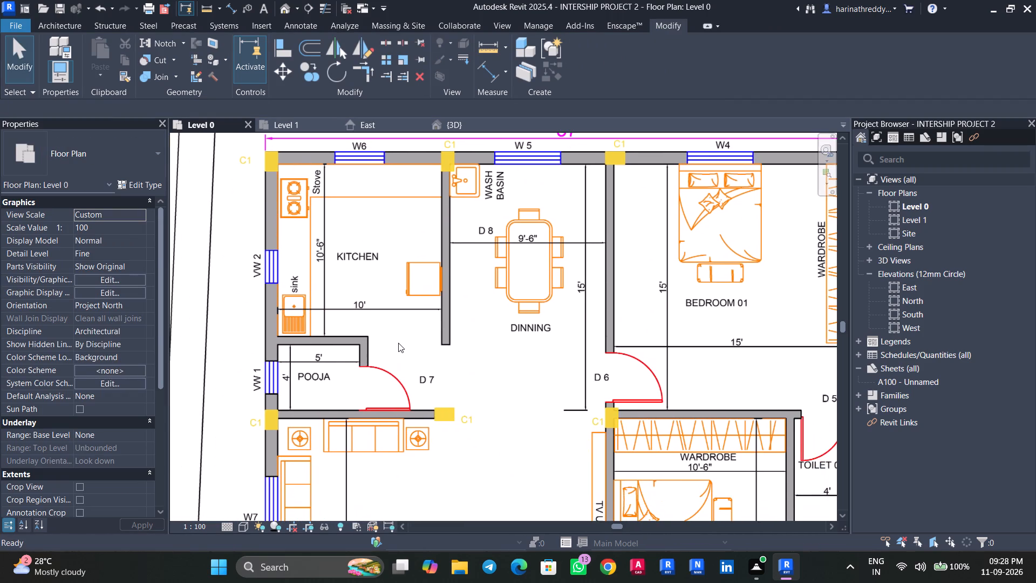
{"action": "scroll", "coordinate": [398, 343], "scroll_direction": "down", "scroll_amount": 6}
{"action": "scroll", "coordinate": [464, 441], "scroll_direction": "up", "scroll_amount": 2}
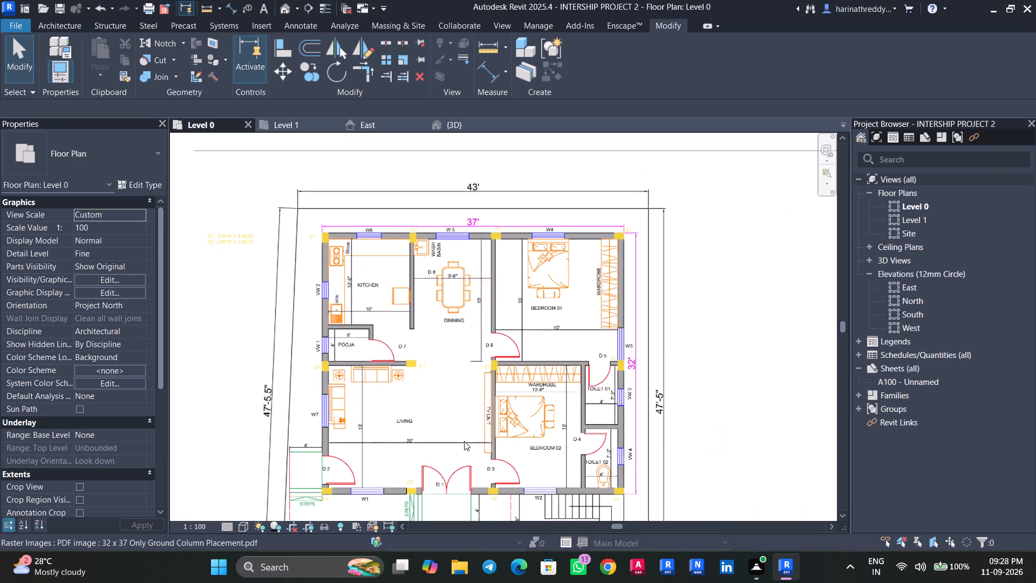
{"action": "scroll", "coordinate": [446, 433], "scroll_direction": "up", "scroll_amount": 2}
{"action": "middle_click_drag", "start_coordinate": [445, 433], "coordinate": [431, 411]}
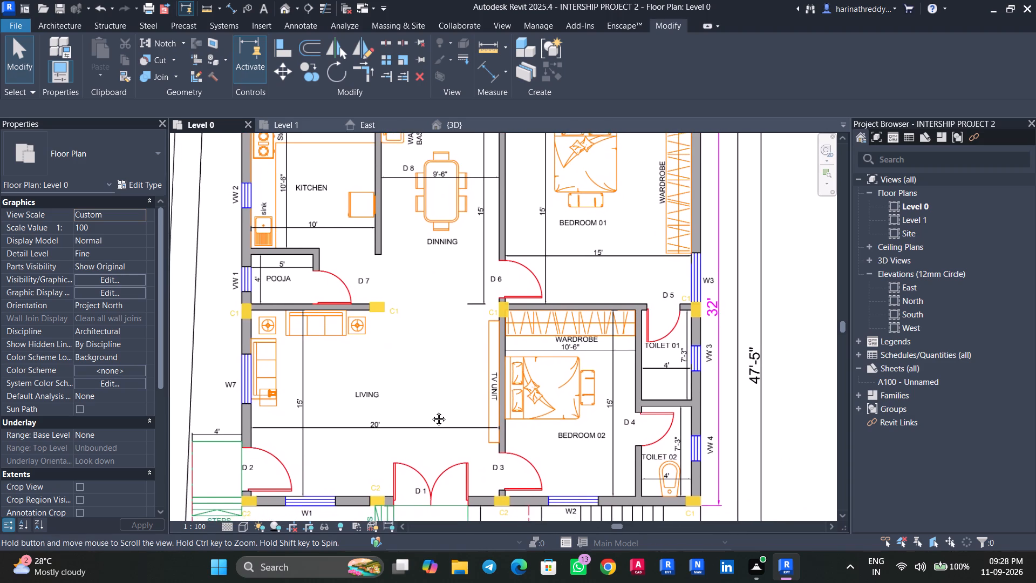
{"action": "middle_click_drag", "start_coordinate": [431, 411], "coordinate": [486, 487]}
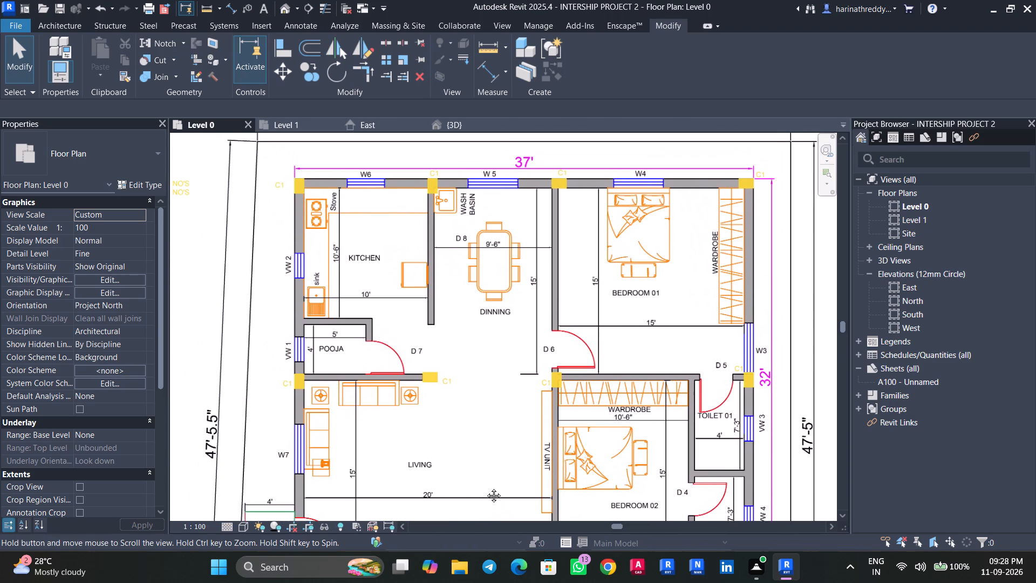
{"action": "middle_click_drag", "start_coordinate": [486, 487], "coordinate": [486, 489]}
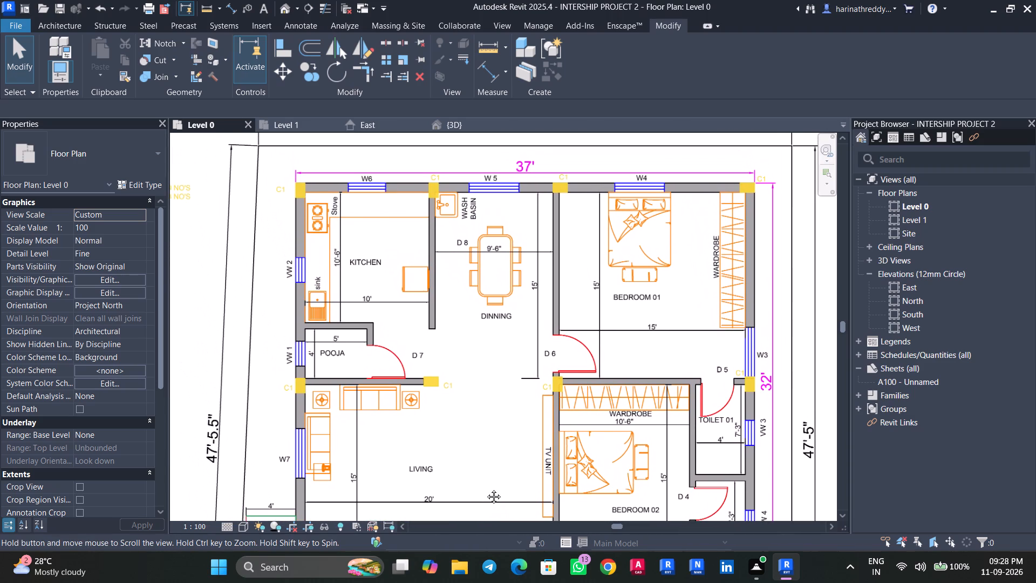
{"action": "middle_click_drag", "start_coordinate": [486, 489], "coordinate": [440, 379]}
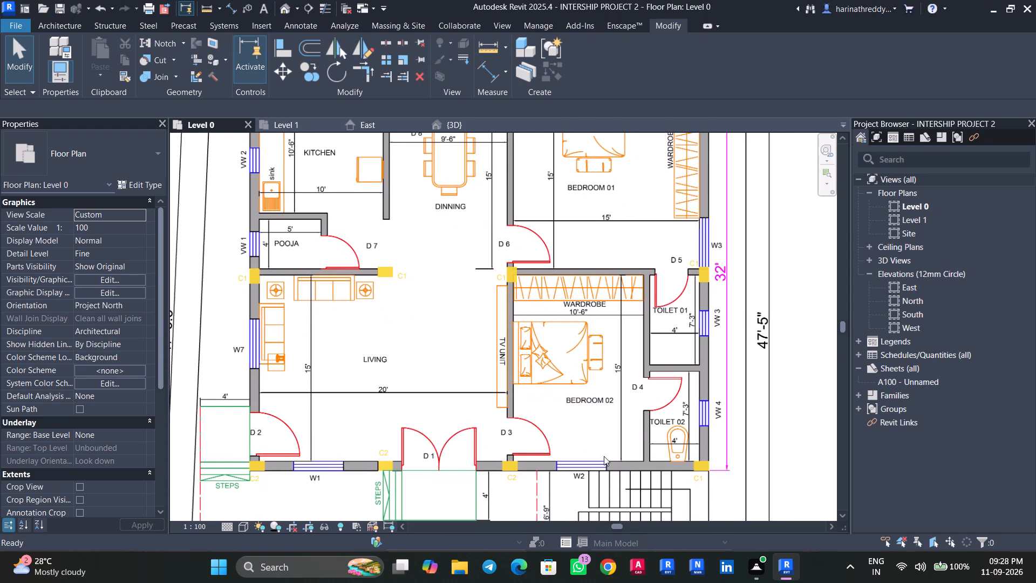
{"action": "left_click", "coordinate": [749, 570]}
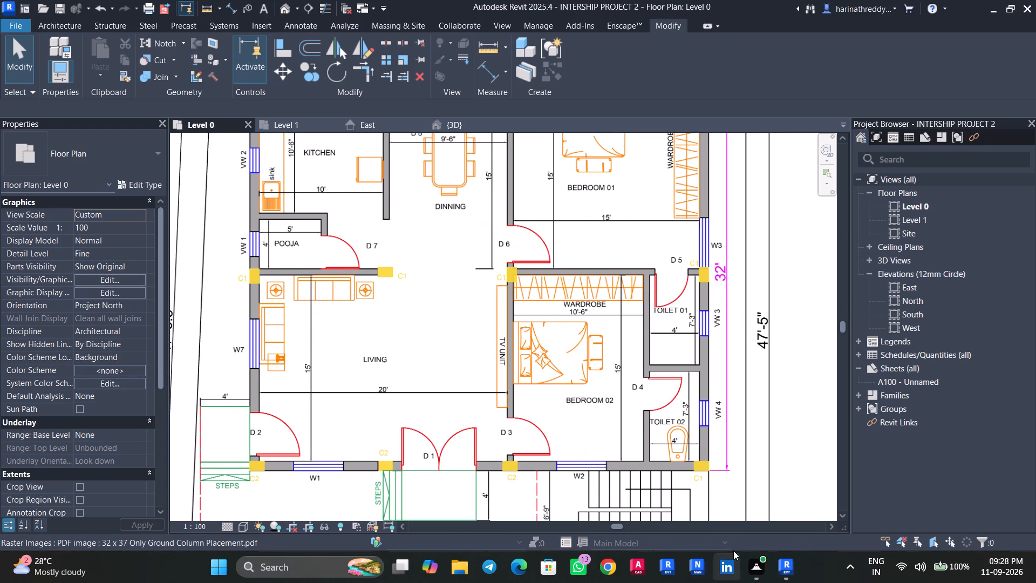
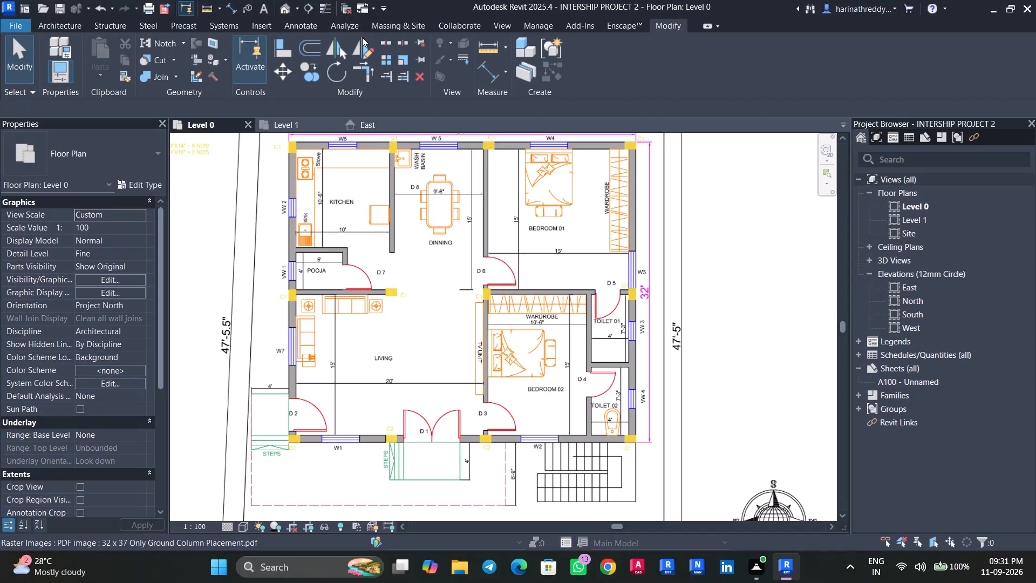
Open the Autodesk family library and browse to its Furniture category.
{"action": "left_click", "coordinate": [267, 26]}
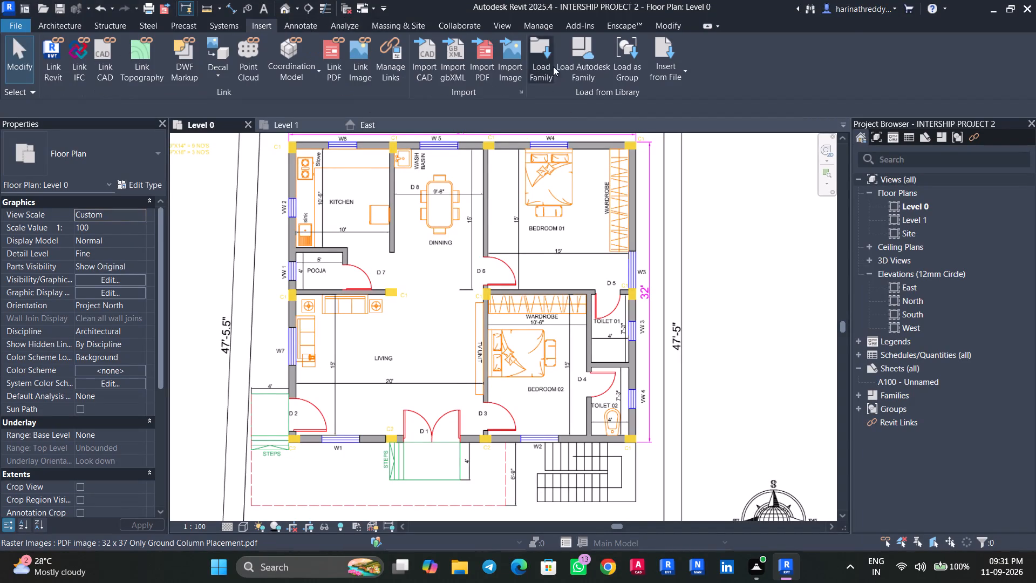
{"action": "left_click", "coordinate": [577, 59]}
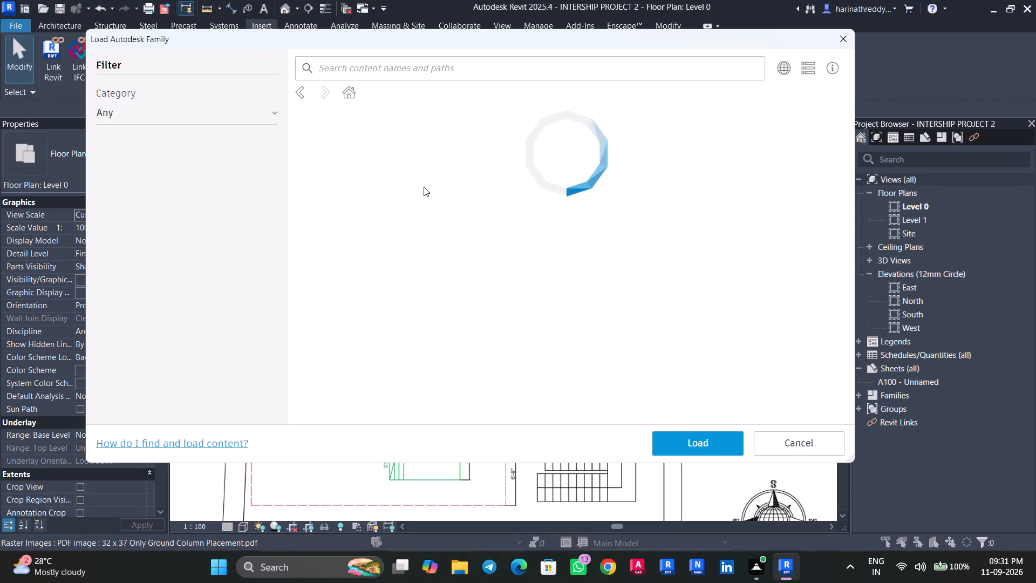
{"action": "scroll", "coordinate": [148, 392], "scroll_direction": "down", "scroll_amount": 2}
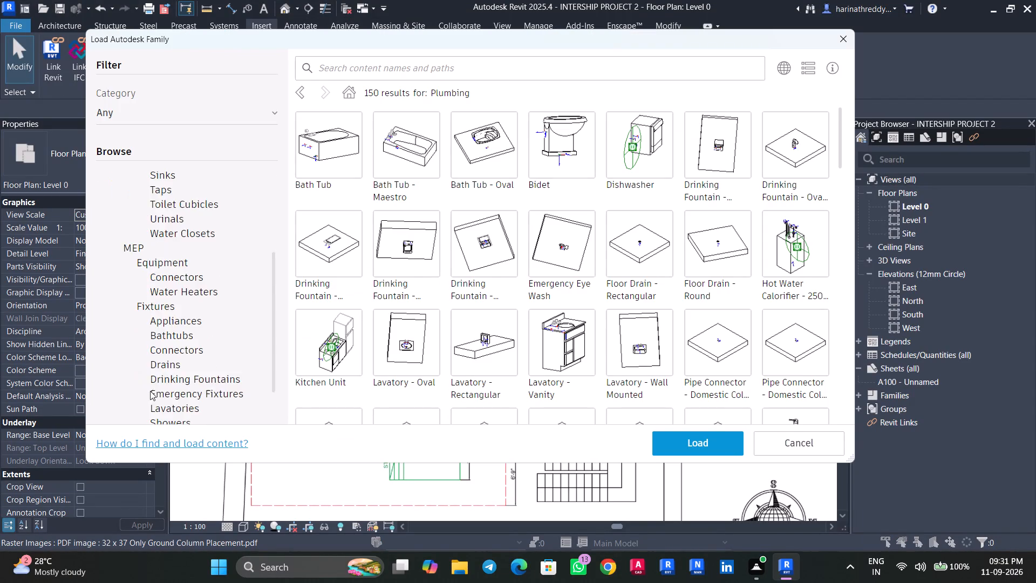
{"action": "scroll", "coordinate": [155, 387], "scroll_direction": "down", "scroll_amount": 1}
{"action": "scroll", "coordinate": [194, 331], "scroll_direction": "up", "scroll_amount": 5}
{"action": "scroll", "coordinate": [194, 330], "scroll_direction": "down", "scroll_amount": 7}
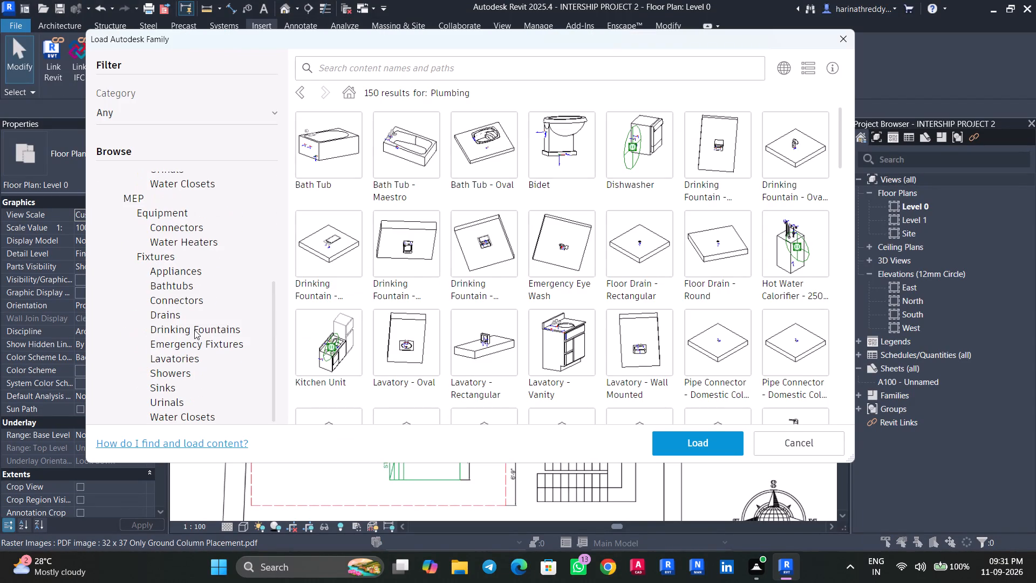
{"action": "scroll", "coordinate": [194, 330], "scroll_direction": "up", "scroll_amount": 10}
{"action": "left_click", "coordinate": [124, 183]}
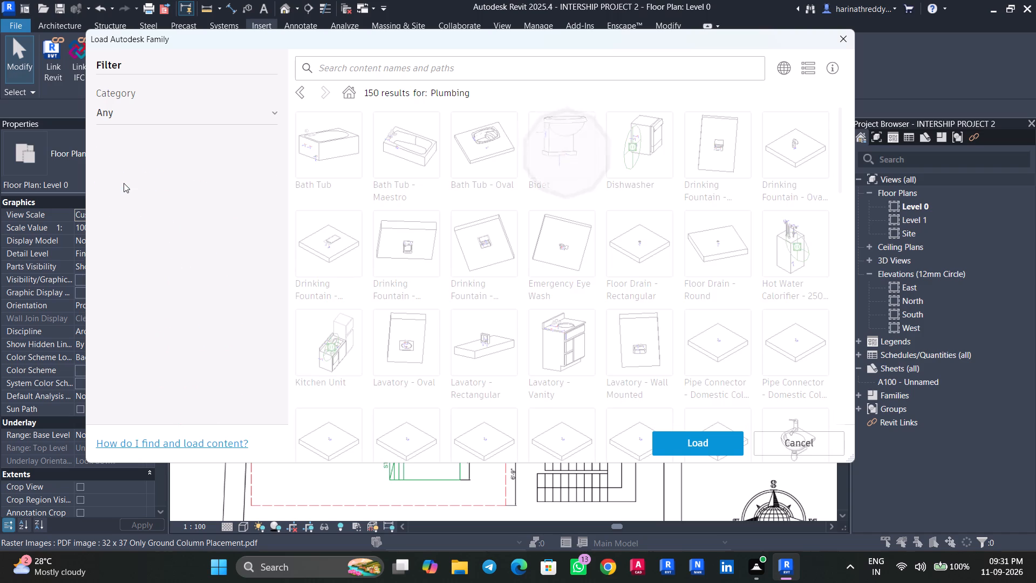
{"action": "left_click", "coordinate": [122, 378]}
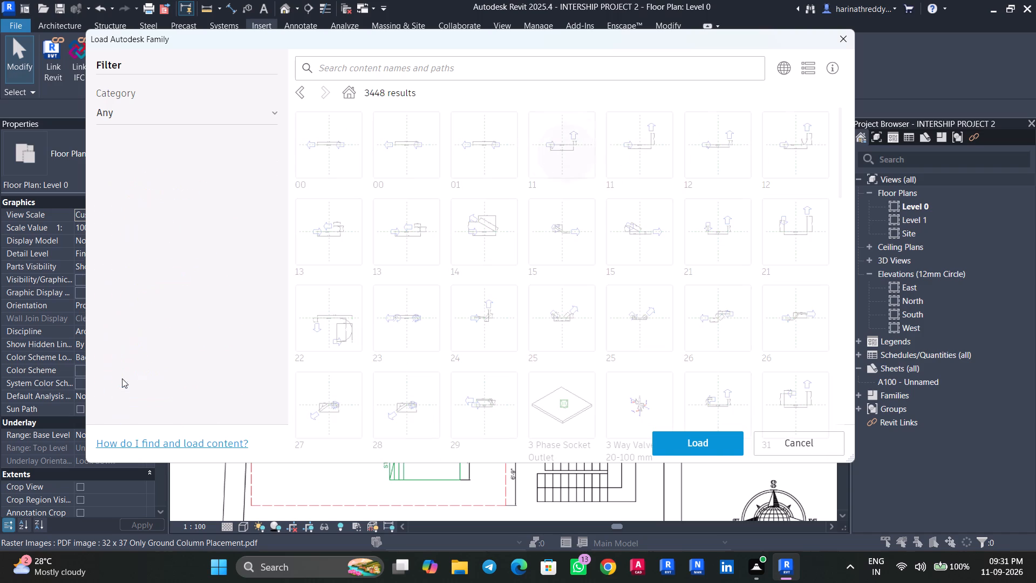
Find the Furniture_Table_Round_2 family among the furniture and load it into the project.
{"action": "scroll", "coordinate": [613, 299], "scroll_direction": "down", "scroll_amount": 1}
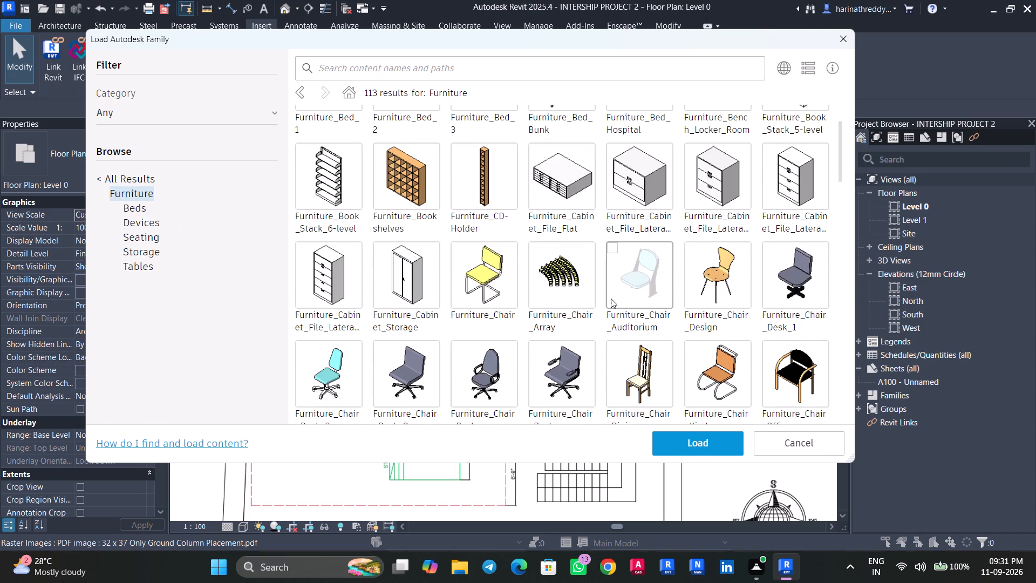
{"action": "scroll", "coordinate": [611, 299], "scroll_direction": "down", "scroll_amount": 4}
{"action": "right_click", "coordinate": [611, 299]}
{"action": "scroll", "coordinate": [596, 301], "scroll_direction": "down", "scroll_amount": 3}
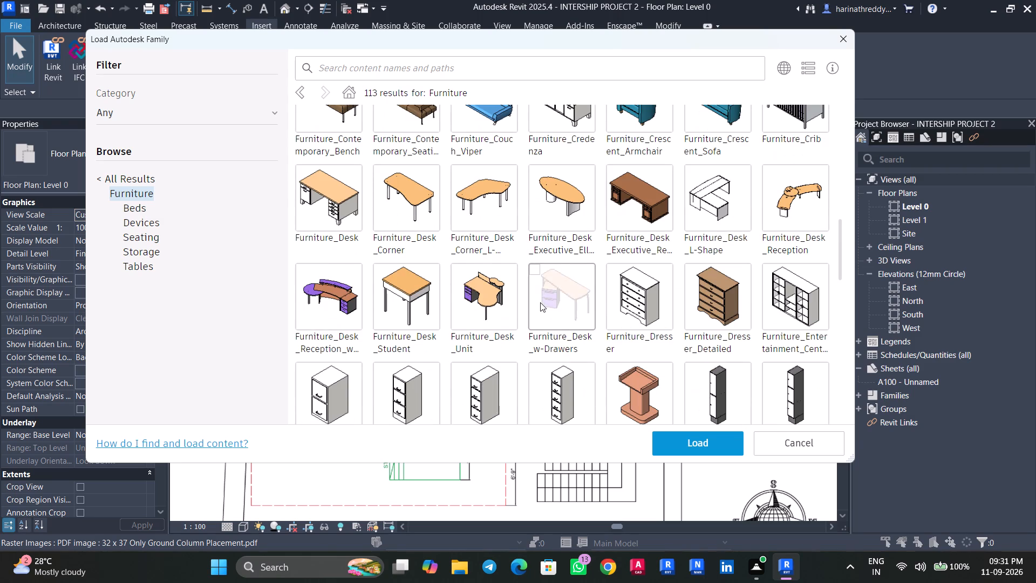
{"action": "scroll", "coordinate": [540, 302], "scroll_direction": "down", "scroll_amount": 8}
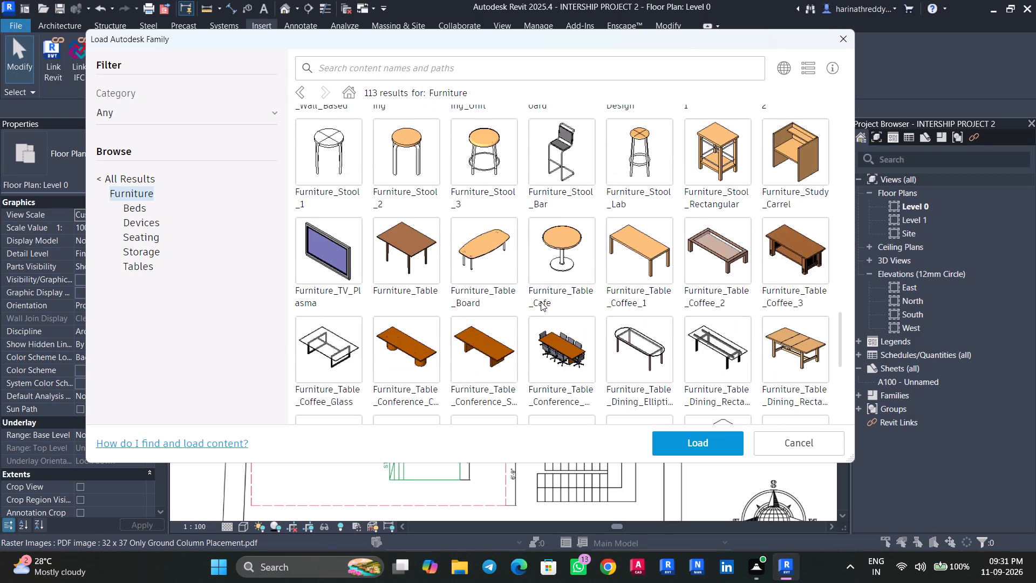
{"action": "scroll", "coordinate": [541, 302], "scroll_direction": "down", "scroll_amount": 3}
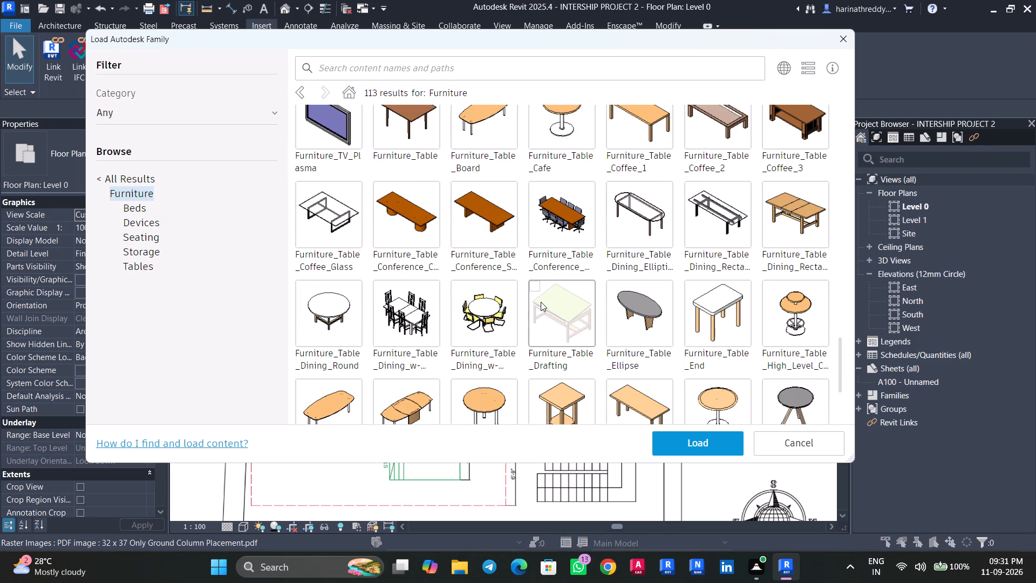
{"action": "scroll", "coordinate": [541, 302], "scroll_direction": "down", "scroll_amount": 1}
{"action": "left_click", "coordinate": [766, 248]}
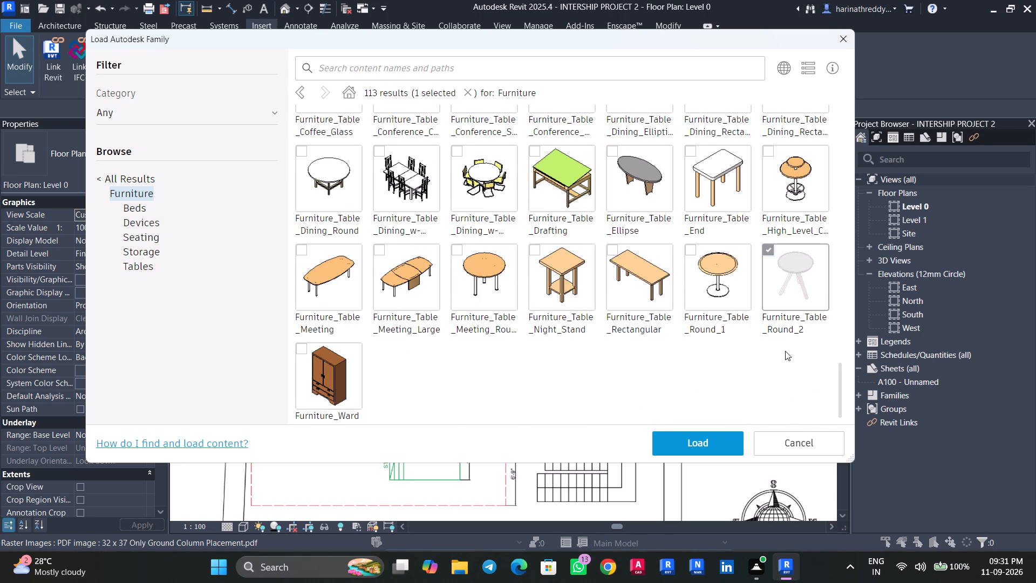
{"action": "left_click", "coordinate": [699, 432]}
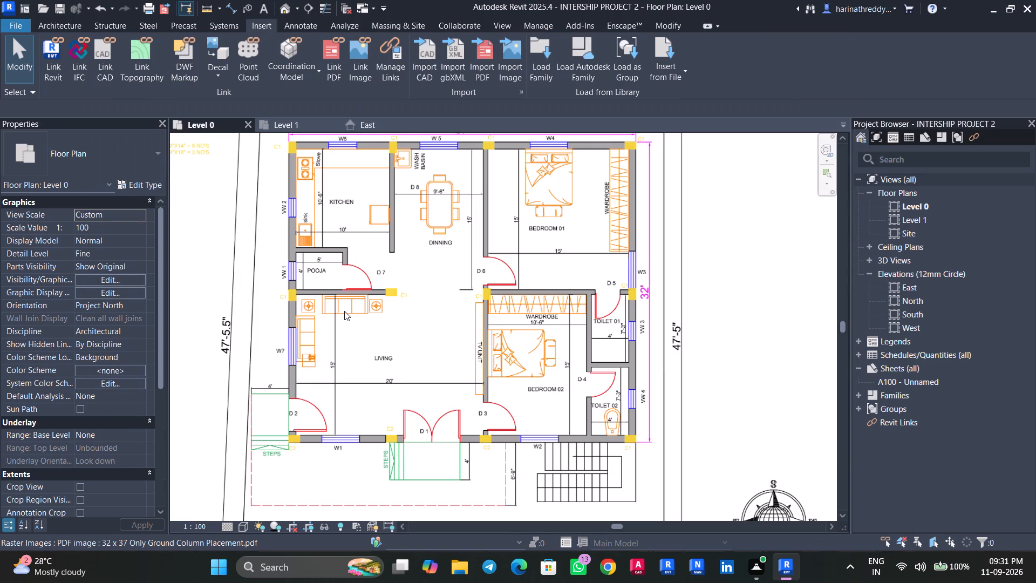
Place two Furniture_Table_Round_2 side tables in the living room, one at each end of the three-seat sofa beside the pooja wall.
{"action": "type", "text": "cm"}
{"action": "scroll", "coordinate": [305, 304], "scroll_direction": "up", "scroll_amount": 5}
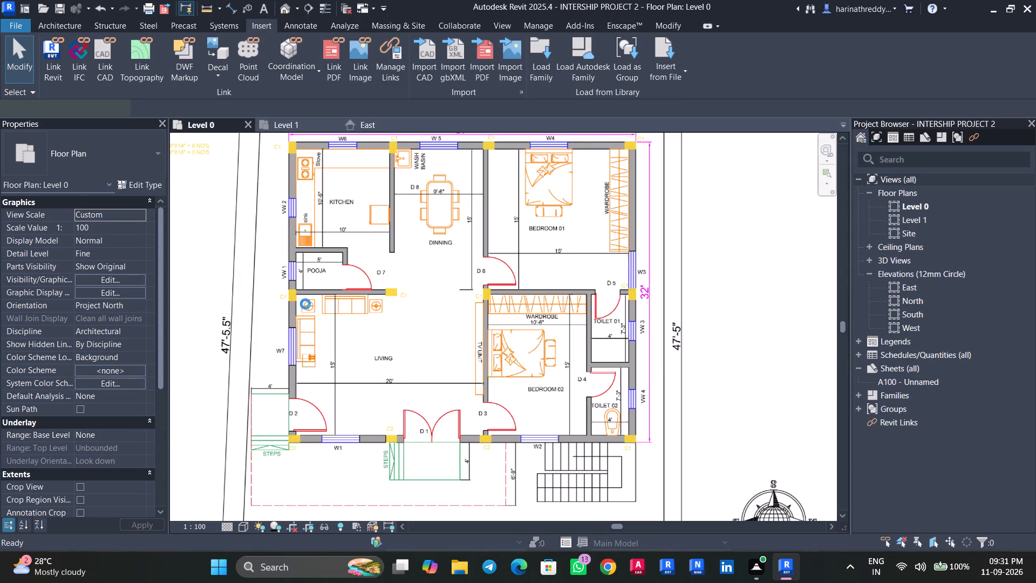
{"action": "scroll", "coordinate": [305, 304], "scroll_direction": "up", "scroll_amount": 5}
{"action": "scroll", "coordinate": [305, 304], "scroll_direction": "down", "scroll_amount": 1}
{"action": "scroll", "coordinate": [305, 304], "scroll_direction": "up", "scroll_amount": 2}
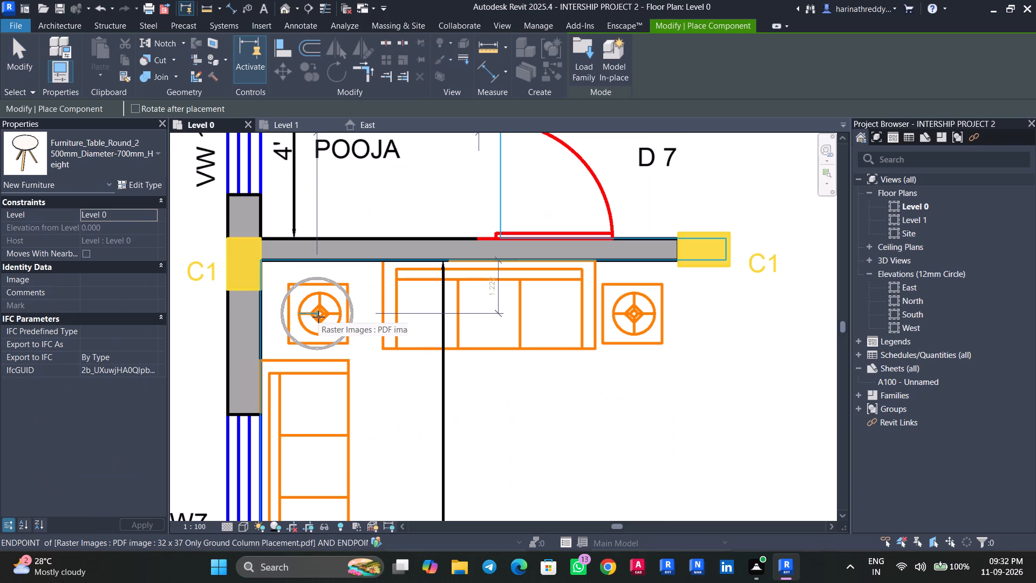
{"action": "left_click", "coordinate": [318, 317]}
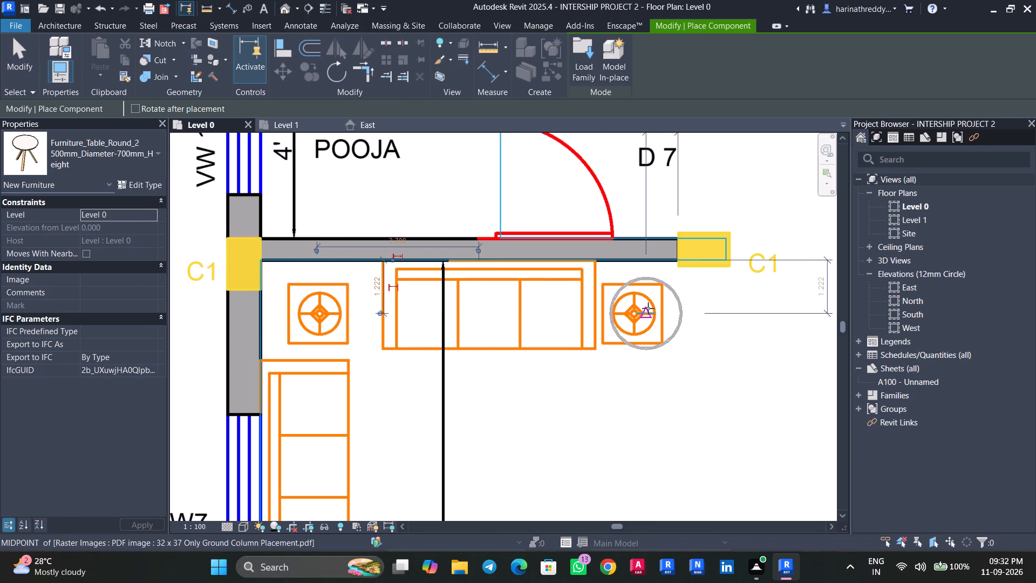
{"action": "left_click", "coordinate": [651, 309]}
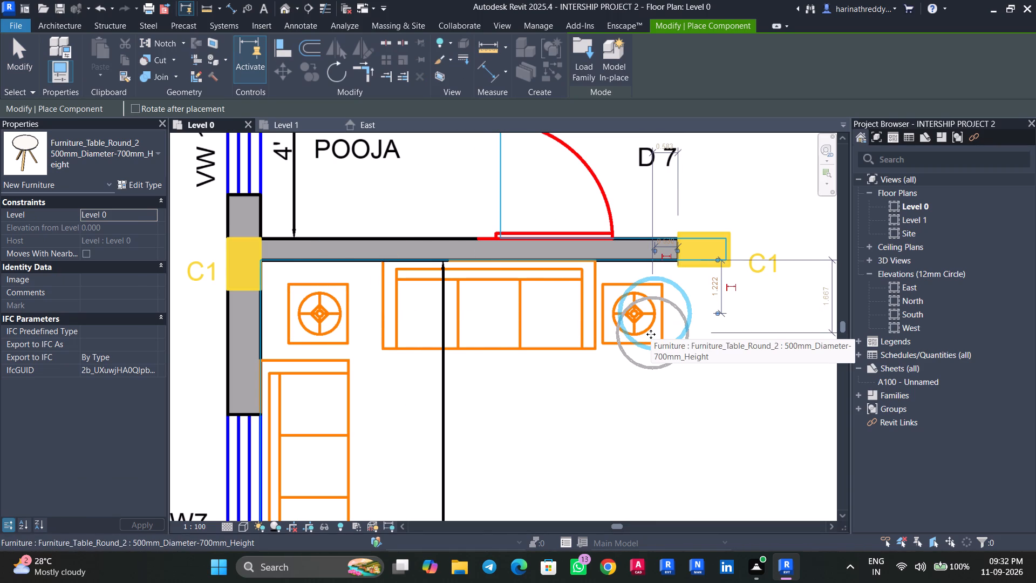
{"action": "scroll", "coordinate": [645, 356], "scroll_direction": "down", "scroll_amount": 9}
{"action": "middle_click_drag", "start_coordinate": [659, 372], "coordinate": [570, 283]}
{"action": "key", "text": "Escape"}
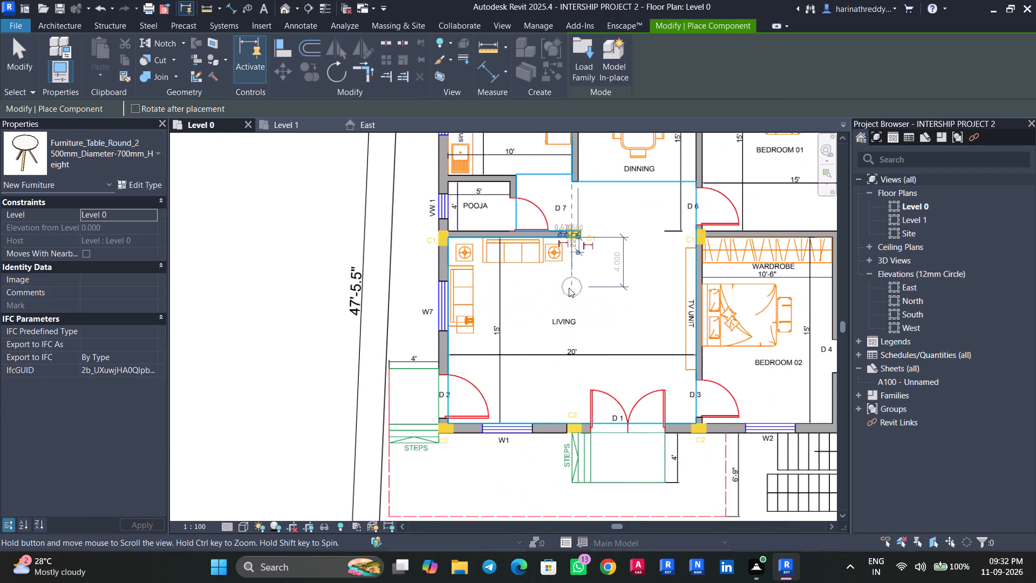
{"action": "key", "text": "Escape"}
{"action": "key", "text": "Escape"}
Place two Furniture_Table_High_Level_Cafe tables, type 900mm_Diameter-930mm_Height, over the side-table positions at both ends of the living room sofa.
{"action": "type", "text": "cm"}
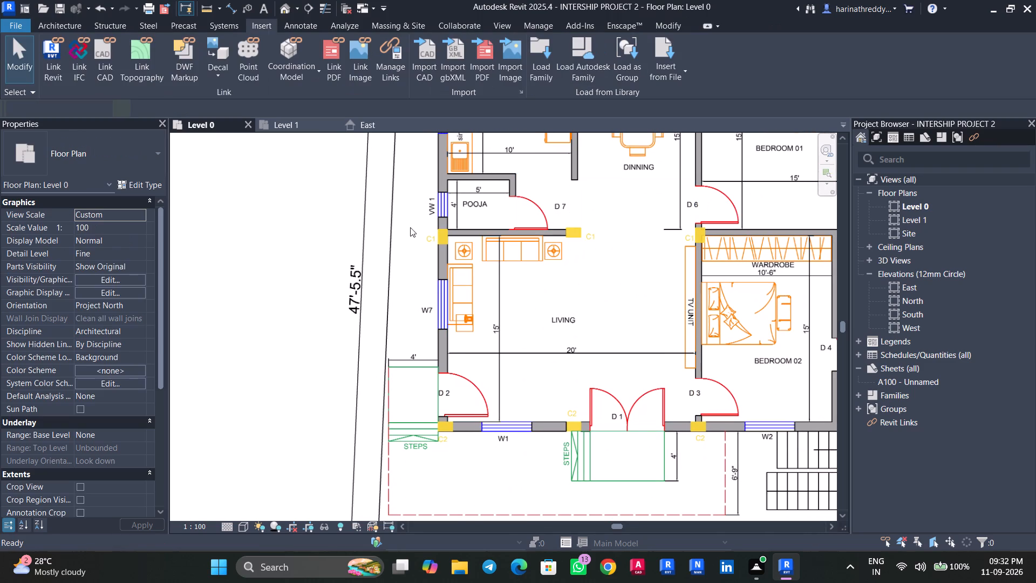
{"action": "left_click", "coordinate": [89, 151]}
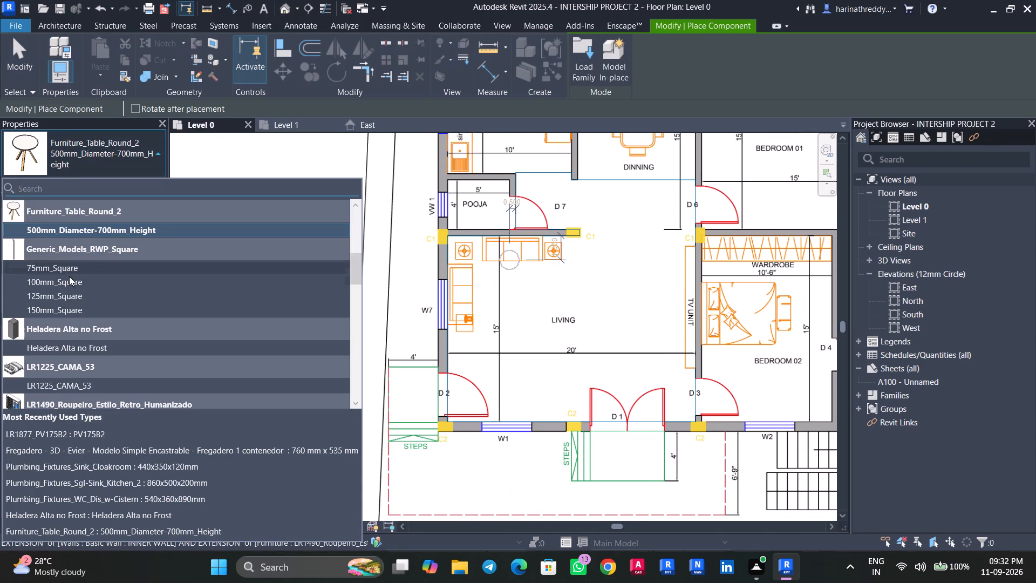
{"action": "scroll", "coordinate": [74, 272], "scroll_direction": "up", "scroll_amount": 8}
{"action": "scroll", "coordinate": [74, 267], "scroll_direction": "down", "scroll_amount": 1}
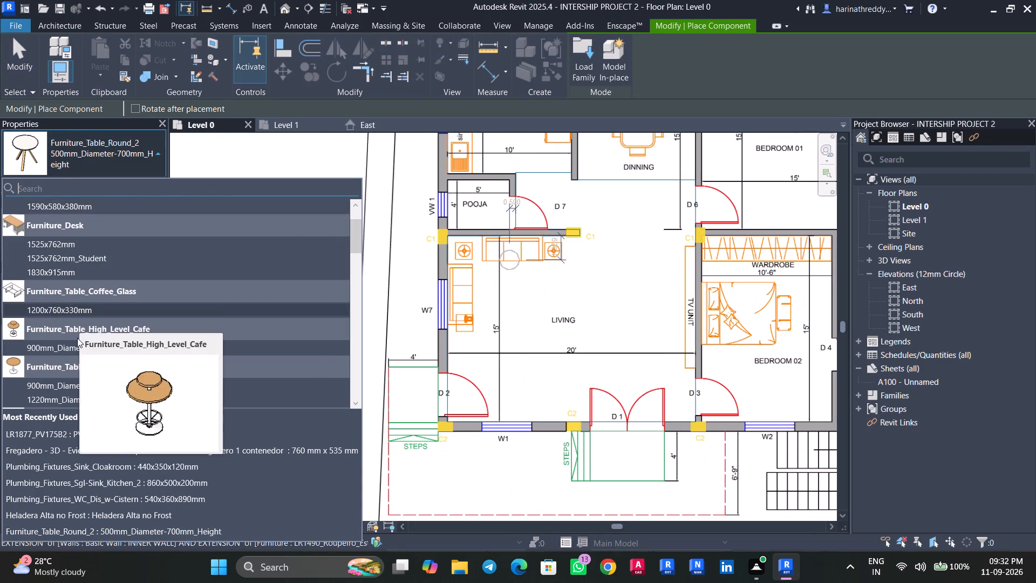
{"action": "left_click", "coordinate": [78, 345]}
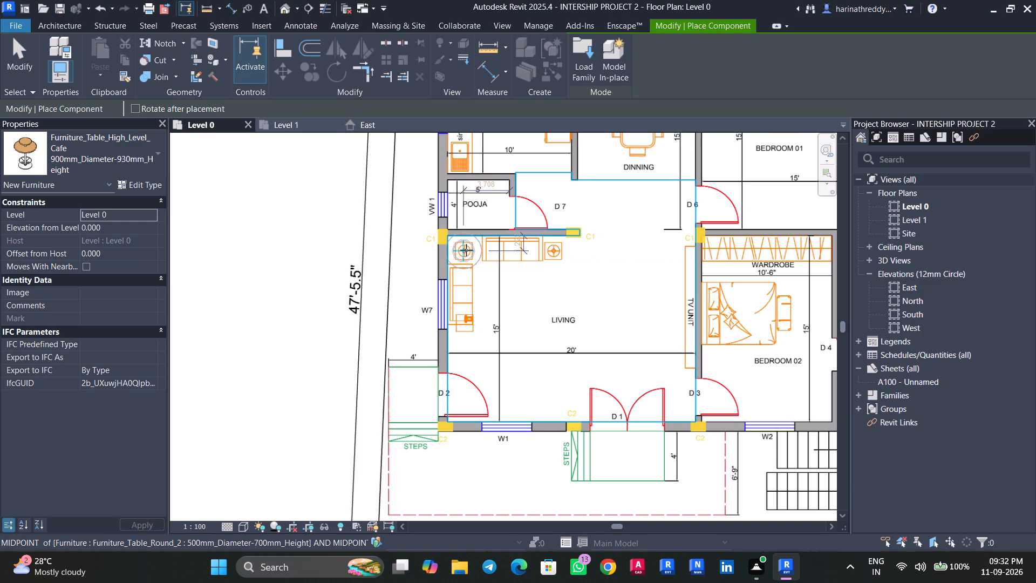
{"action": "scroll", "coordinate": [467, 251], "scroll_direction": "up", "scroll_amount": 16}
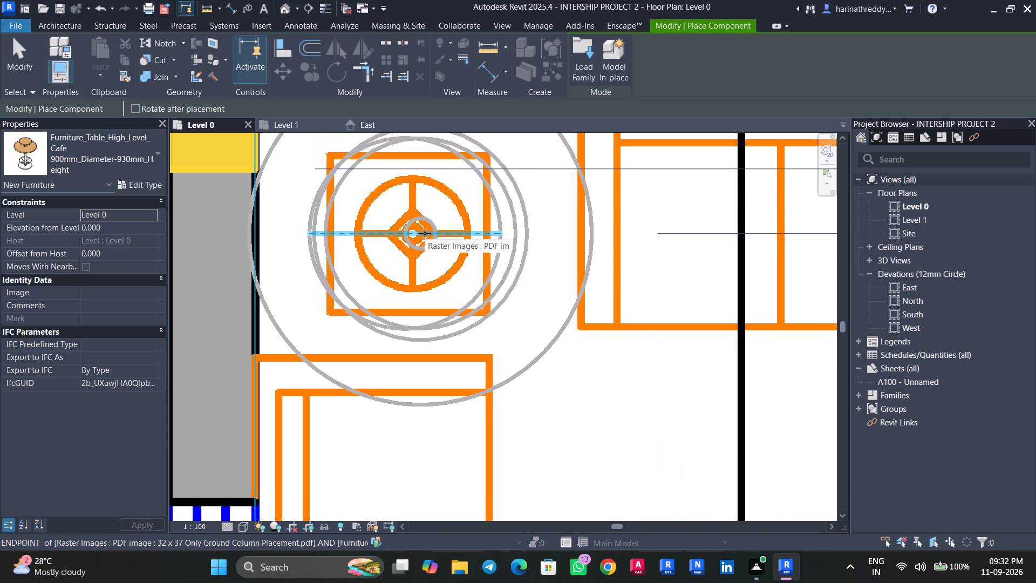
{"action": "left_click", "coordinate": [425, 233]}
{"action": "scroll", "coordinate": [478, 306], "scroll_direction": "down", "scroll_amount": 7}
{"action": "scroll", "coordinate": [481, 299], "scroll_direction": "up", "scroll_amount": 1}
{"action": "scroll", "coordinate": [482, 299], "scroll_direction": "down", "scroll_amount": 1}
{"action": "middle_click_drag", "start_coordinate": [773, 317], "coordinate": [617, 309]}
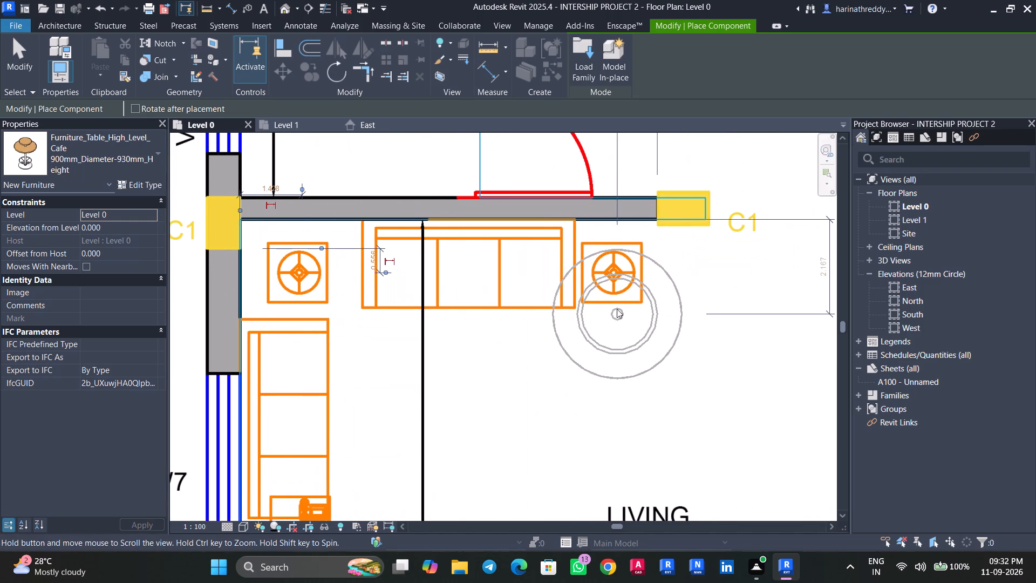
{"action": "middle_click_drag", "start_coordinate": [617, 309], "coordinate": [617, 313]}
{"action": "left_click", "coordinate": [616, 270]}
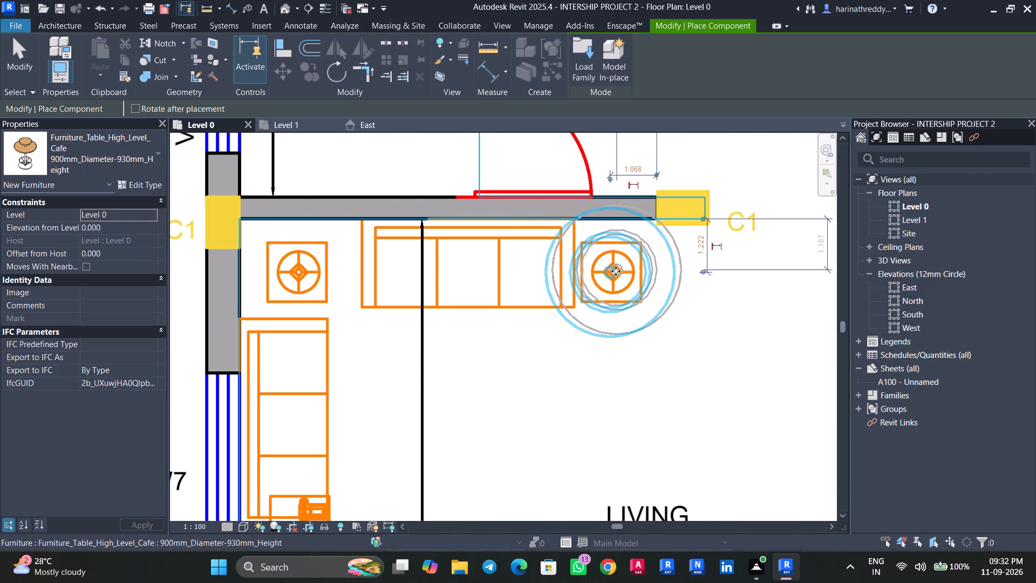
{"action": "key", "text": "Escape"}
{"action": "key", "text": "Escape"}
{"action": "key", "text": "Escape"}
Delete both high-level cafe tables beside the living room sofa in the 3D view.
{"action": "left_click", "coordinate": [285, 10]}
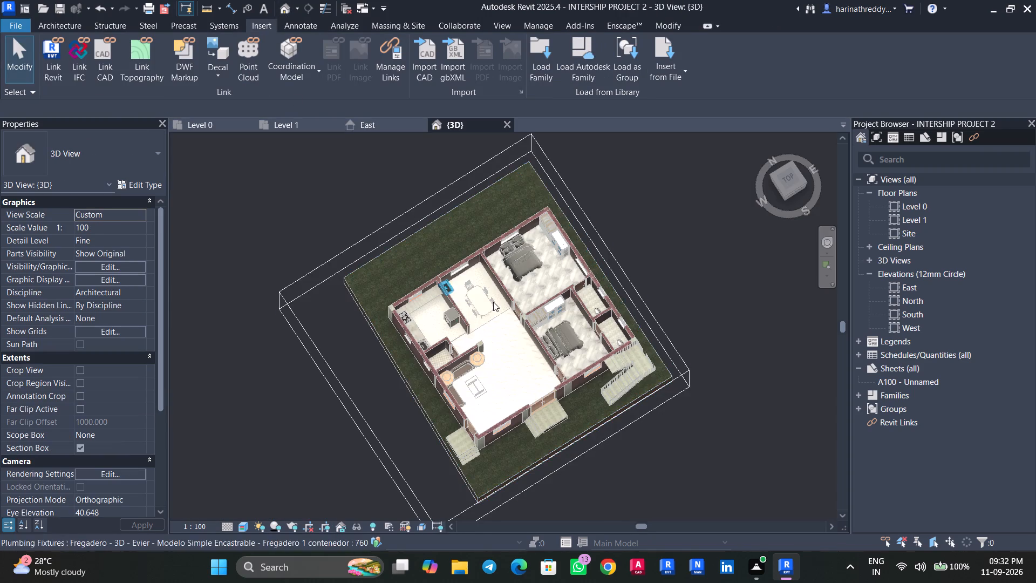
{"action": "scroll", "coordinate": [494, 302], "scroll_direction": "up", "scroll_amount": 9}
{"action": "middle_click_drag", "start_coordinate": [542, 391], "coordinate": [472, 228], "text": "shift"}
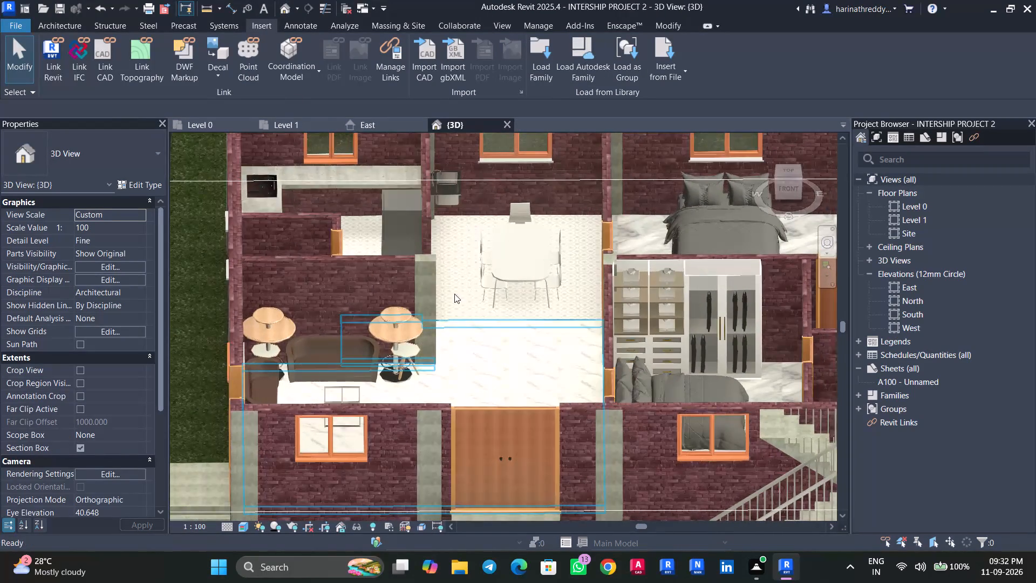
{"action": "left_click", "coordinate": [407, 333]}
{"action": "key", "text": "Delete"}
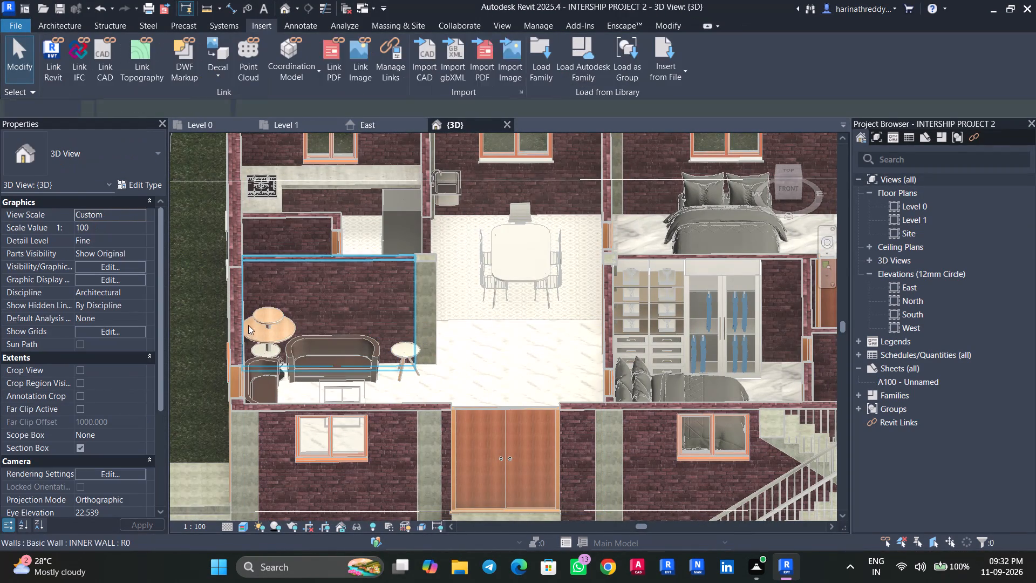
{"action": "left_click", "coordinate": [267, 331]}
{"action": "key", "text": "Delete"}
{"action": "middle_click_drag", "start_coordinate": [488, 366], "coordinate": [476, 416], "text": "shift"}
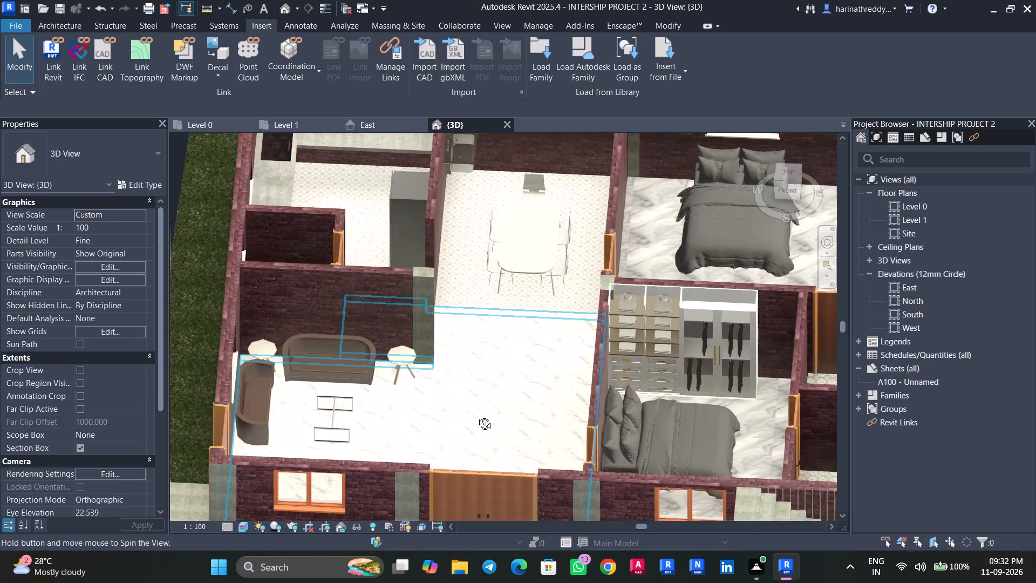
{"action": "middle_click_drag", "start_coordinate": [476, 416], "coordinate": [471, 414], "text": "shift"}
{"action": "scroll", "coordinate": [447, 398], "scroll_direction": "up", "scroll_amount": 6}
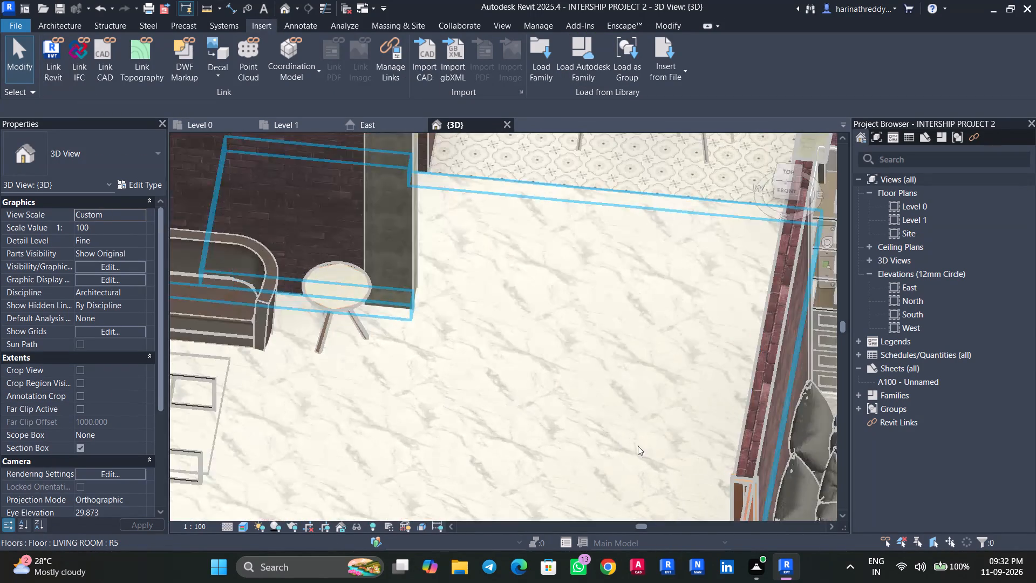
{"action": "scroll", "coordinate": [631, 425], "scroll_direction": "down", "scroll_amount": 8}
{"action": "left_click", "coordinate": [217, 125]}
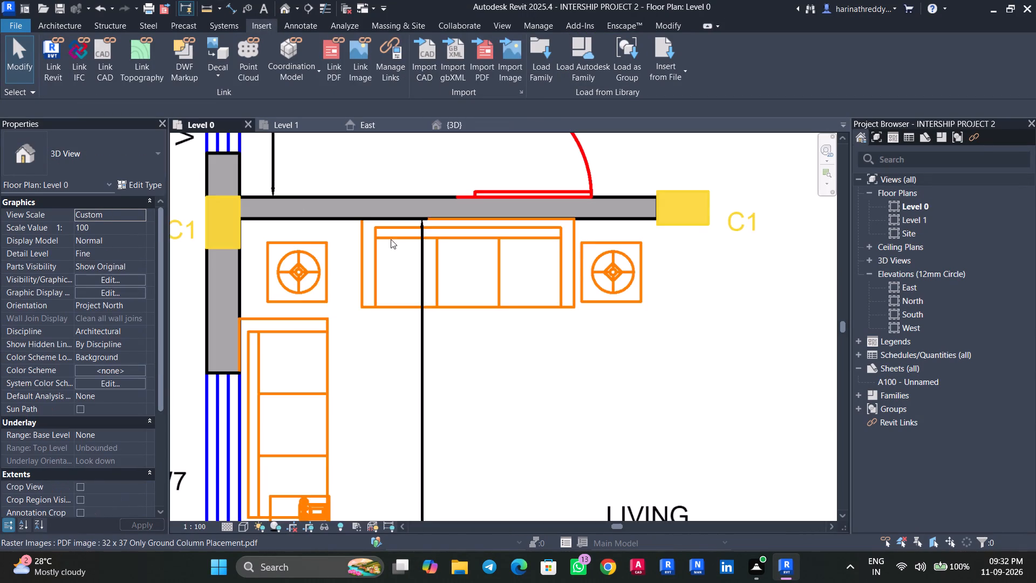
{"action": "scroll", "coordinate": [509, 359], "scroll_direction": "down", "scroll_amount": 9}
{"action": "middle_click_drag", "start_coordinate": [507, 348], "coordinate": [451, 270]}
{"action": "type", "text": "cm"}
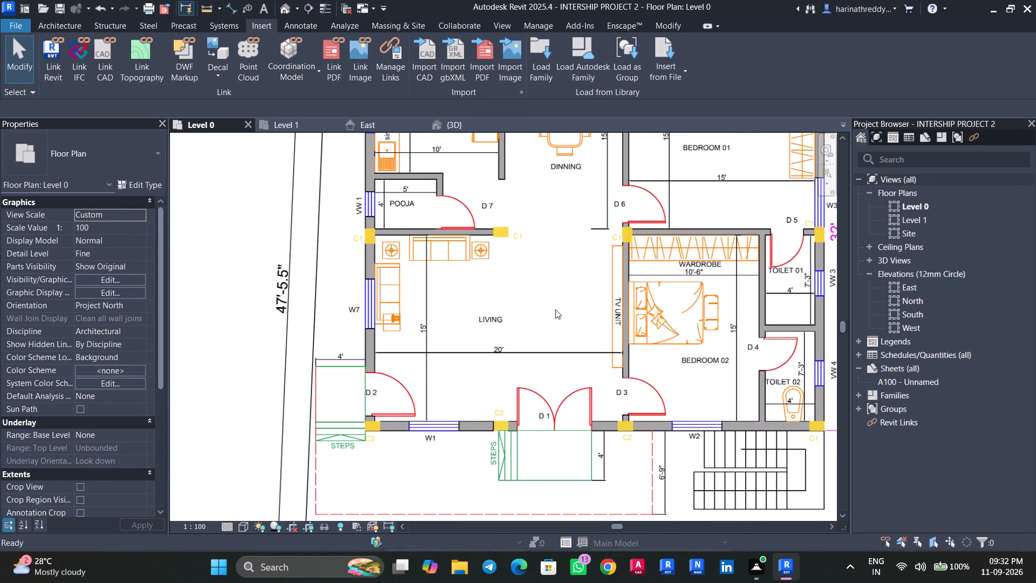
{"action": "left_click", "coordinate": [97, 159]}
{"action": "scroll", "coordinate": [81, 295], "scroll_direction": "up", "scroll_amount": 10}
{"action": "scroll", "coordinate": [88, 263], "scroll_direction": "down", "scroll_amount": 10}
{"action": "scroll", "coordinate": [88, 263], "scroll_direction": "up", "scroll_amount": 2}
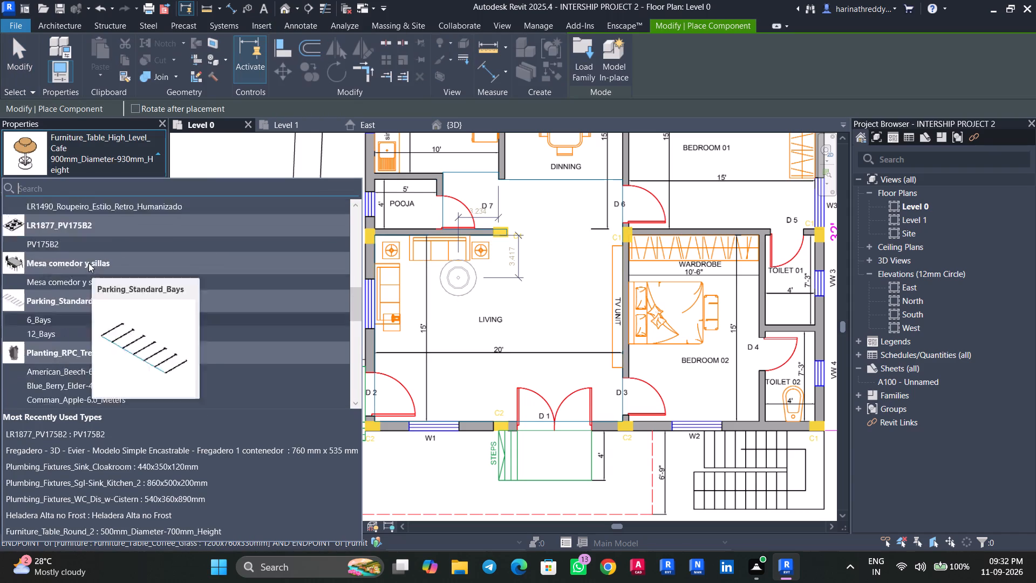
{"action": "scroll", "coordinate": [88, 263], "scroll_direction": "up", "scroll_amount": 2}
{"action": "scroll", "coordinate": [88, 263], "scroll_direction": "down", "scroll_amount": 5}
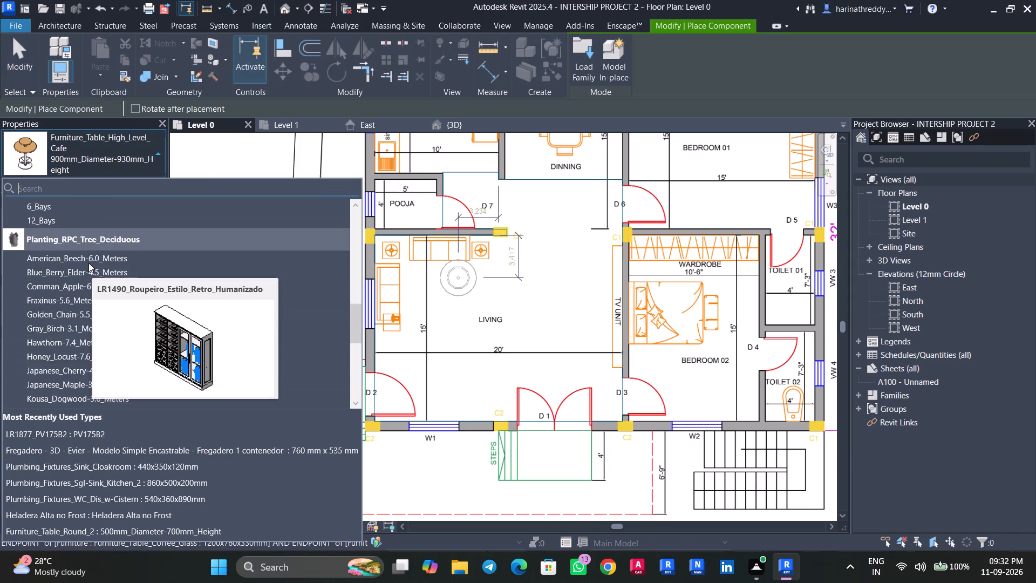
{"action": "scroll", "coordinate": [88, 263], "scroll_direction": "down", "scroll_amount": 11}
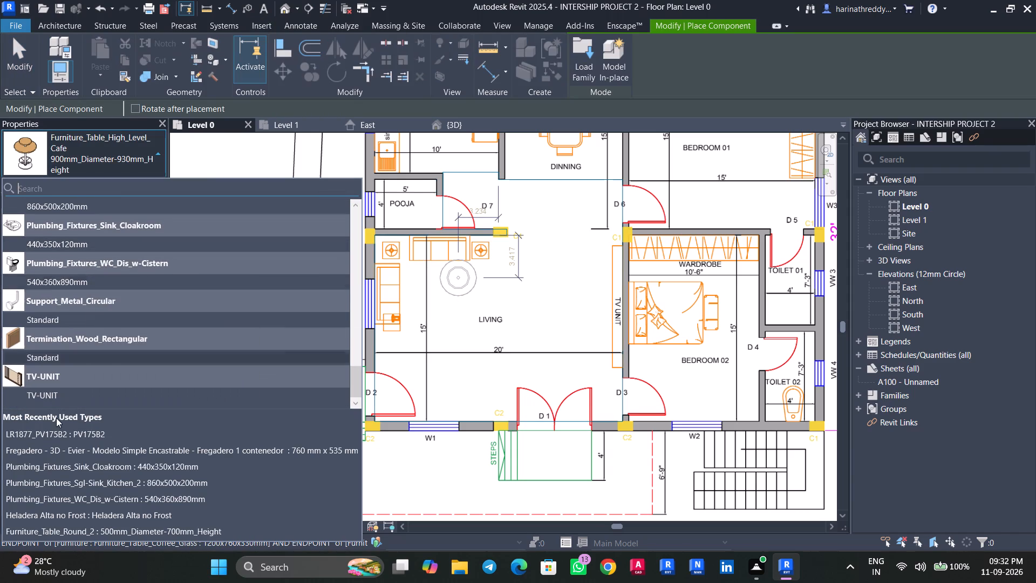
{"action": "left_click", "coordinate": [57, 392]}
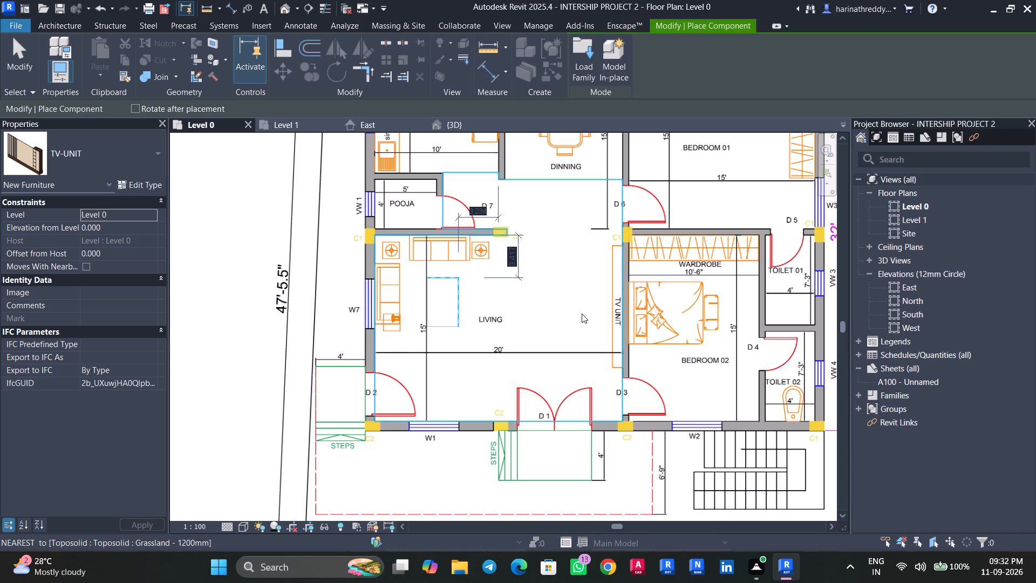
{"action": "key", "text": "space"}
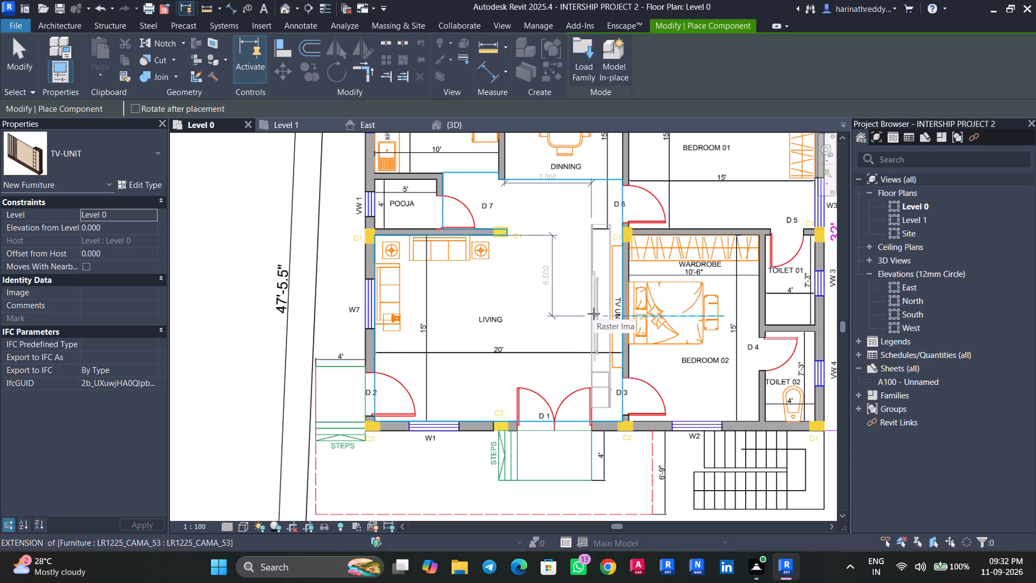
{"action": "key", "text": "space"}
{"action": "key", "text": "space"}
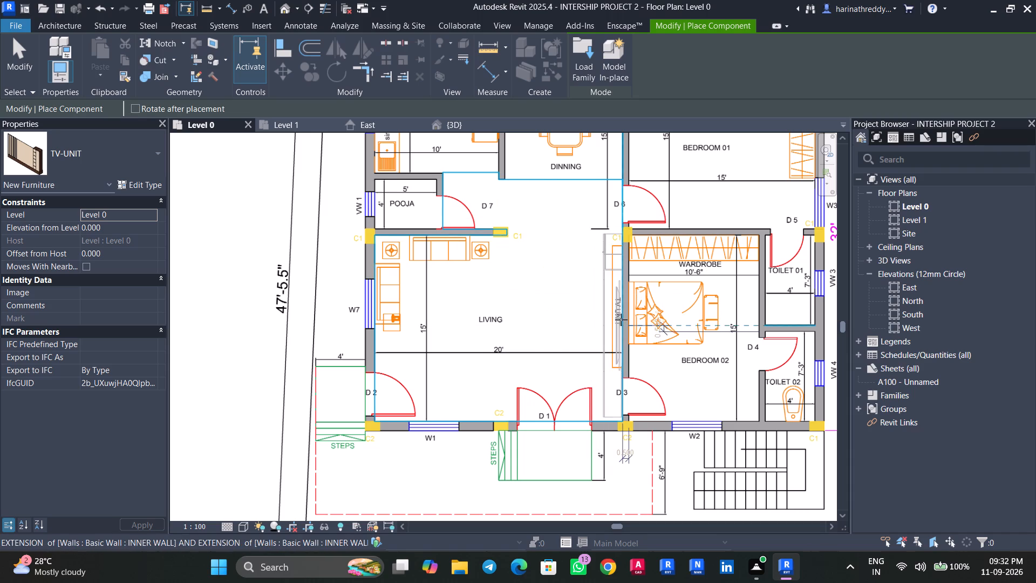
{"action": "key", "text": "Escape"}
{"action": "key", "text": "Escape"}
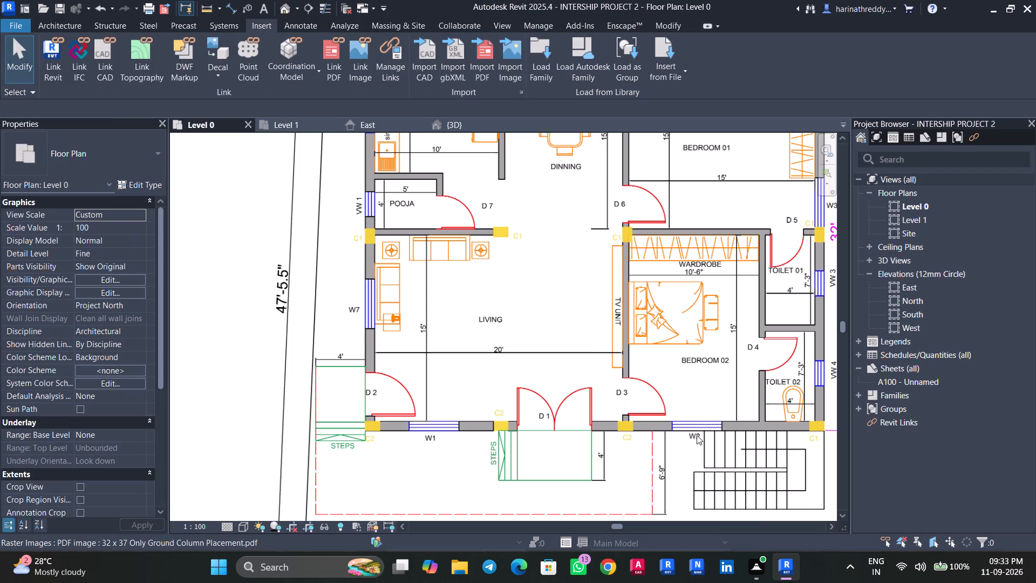
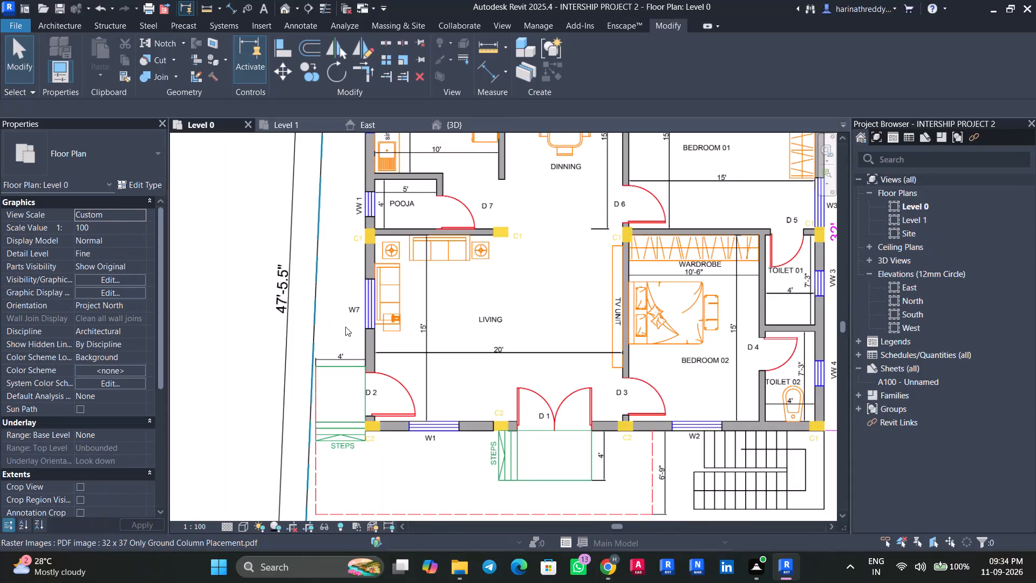
Place two LR436_Abajur_base_de_cone lamps over the round side tables at both ends of the living room sofa.
{"action": "scroll", "coordinate": [398, 316], "scroll_direction": "up", "scroll_amount": 4}
{"action": "type", "text": "cm"}
{"action": "scroll", "coordinate": [377, 241], "scroll_direction": "up", "scroll_amount": 2}
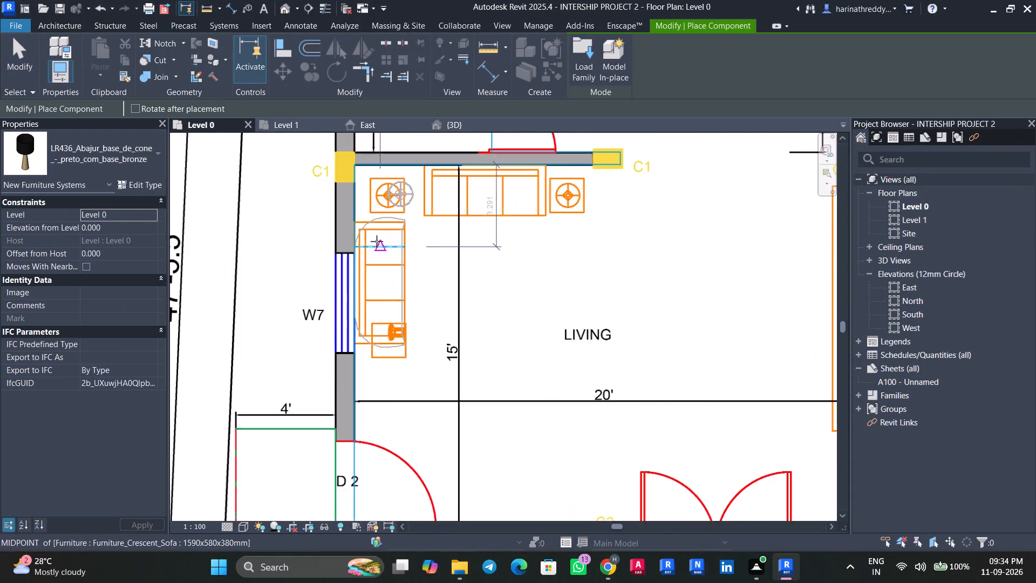
{"action": "scroll", "coordinate": [377, 241], "scroll_direction": "up", "scroll_amount": 3}
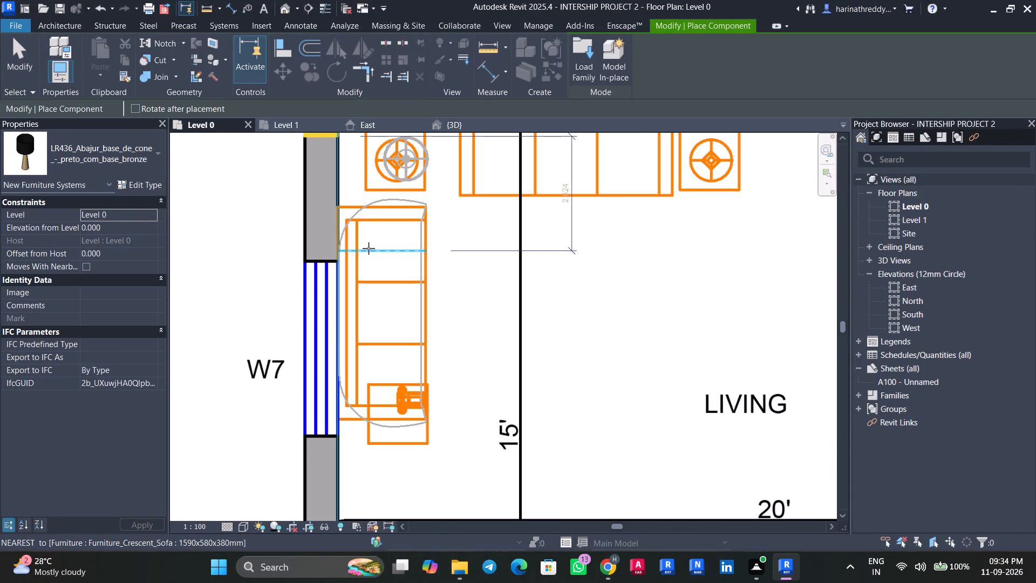
{"action": "left_click", "coordinate": [364, 246]}
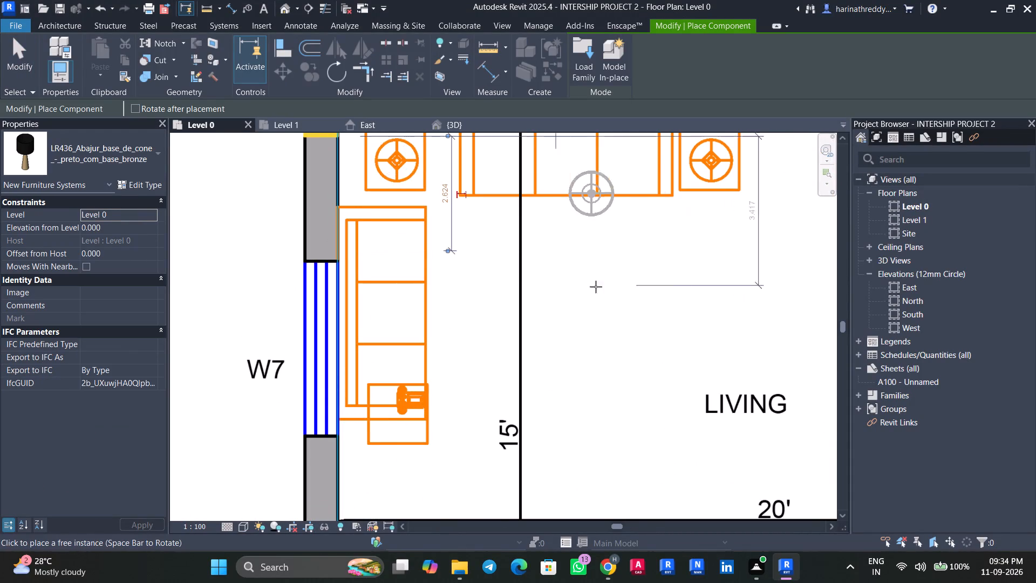
{"action": "scroll", "coordinate": [617, 284], "scroll_direction": "up", "scroll_amount": 1}
{"action": "middle_click_drag", "start_coordinate": [618, 284], "coordinate": [526, 369]}
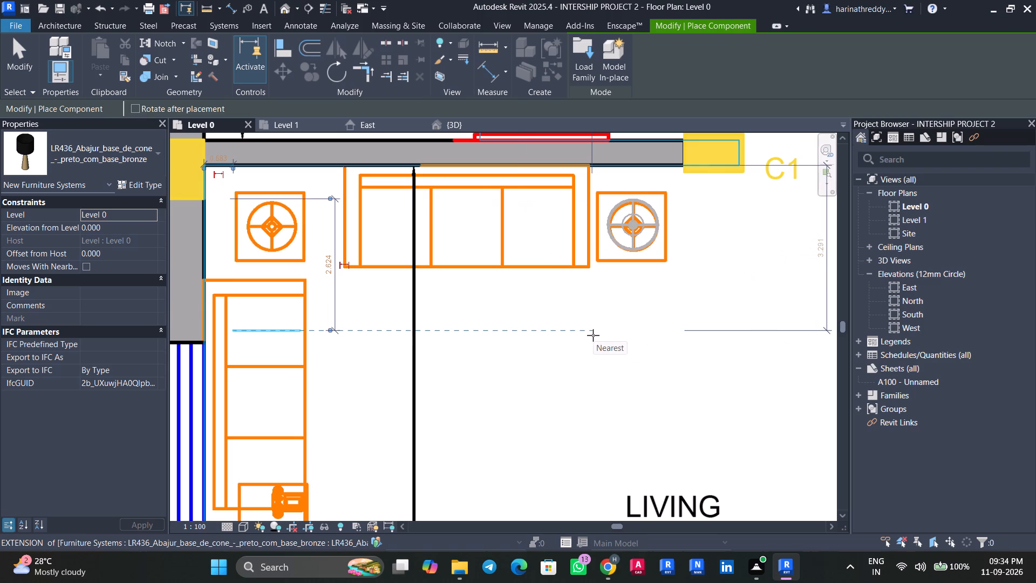
{"action": "left_click", "coordinate": [593, 335]}
{"action": "key", "text": "Escape"}
{"action": "key", "text": "Escape"}
{"action": "key", "text": "Escape"}
{"action": "key", "text": "Escape"}
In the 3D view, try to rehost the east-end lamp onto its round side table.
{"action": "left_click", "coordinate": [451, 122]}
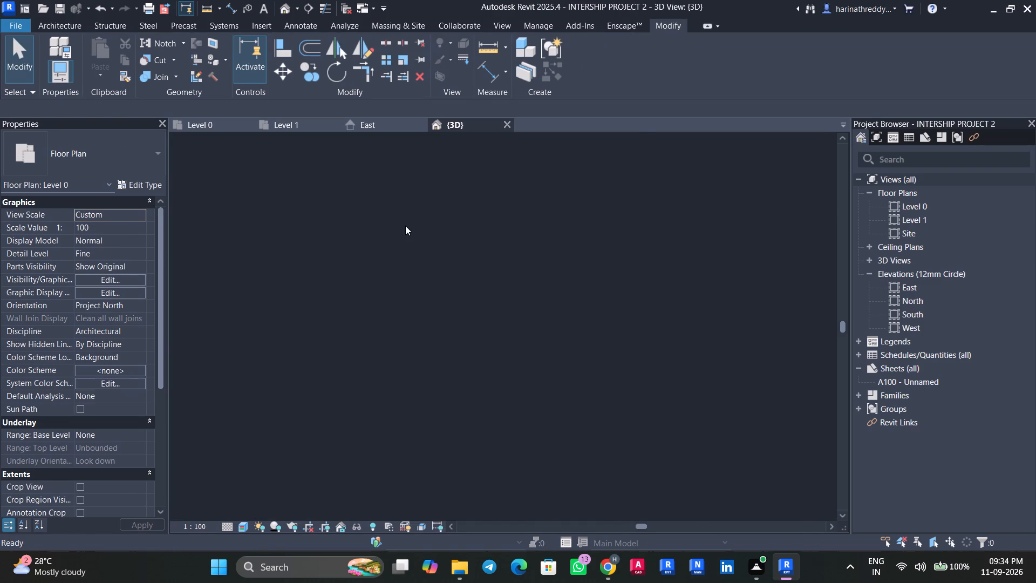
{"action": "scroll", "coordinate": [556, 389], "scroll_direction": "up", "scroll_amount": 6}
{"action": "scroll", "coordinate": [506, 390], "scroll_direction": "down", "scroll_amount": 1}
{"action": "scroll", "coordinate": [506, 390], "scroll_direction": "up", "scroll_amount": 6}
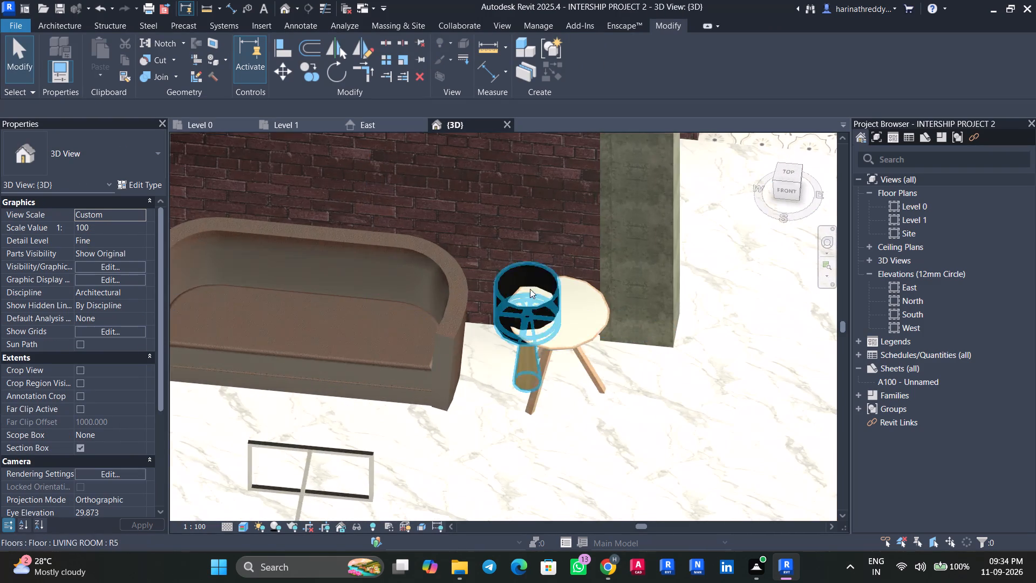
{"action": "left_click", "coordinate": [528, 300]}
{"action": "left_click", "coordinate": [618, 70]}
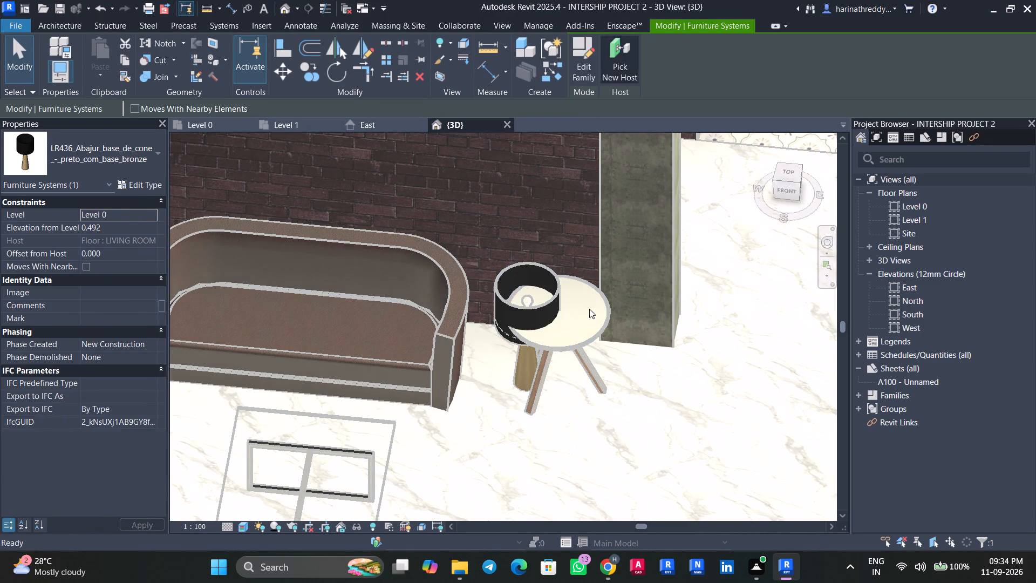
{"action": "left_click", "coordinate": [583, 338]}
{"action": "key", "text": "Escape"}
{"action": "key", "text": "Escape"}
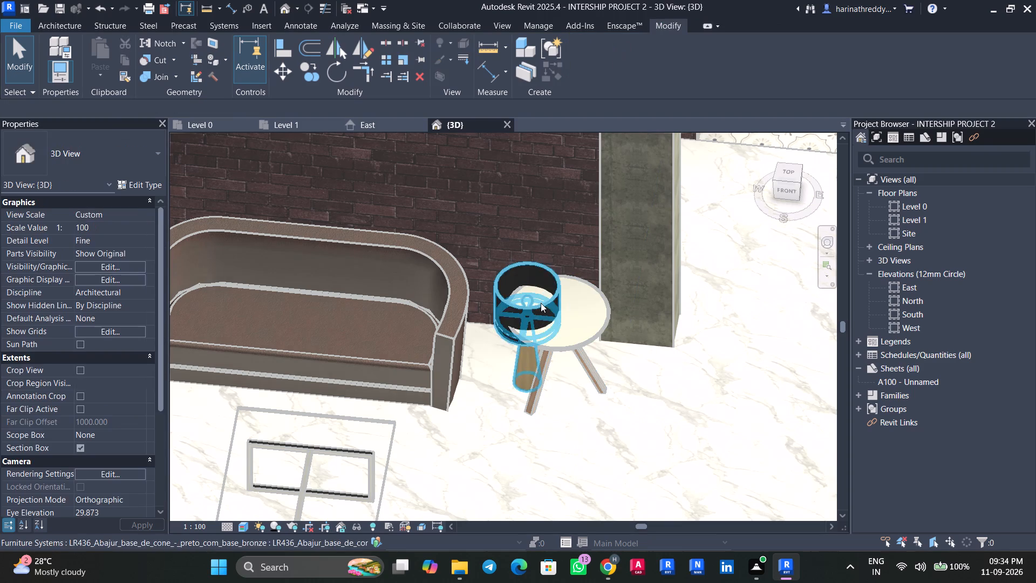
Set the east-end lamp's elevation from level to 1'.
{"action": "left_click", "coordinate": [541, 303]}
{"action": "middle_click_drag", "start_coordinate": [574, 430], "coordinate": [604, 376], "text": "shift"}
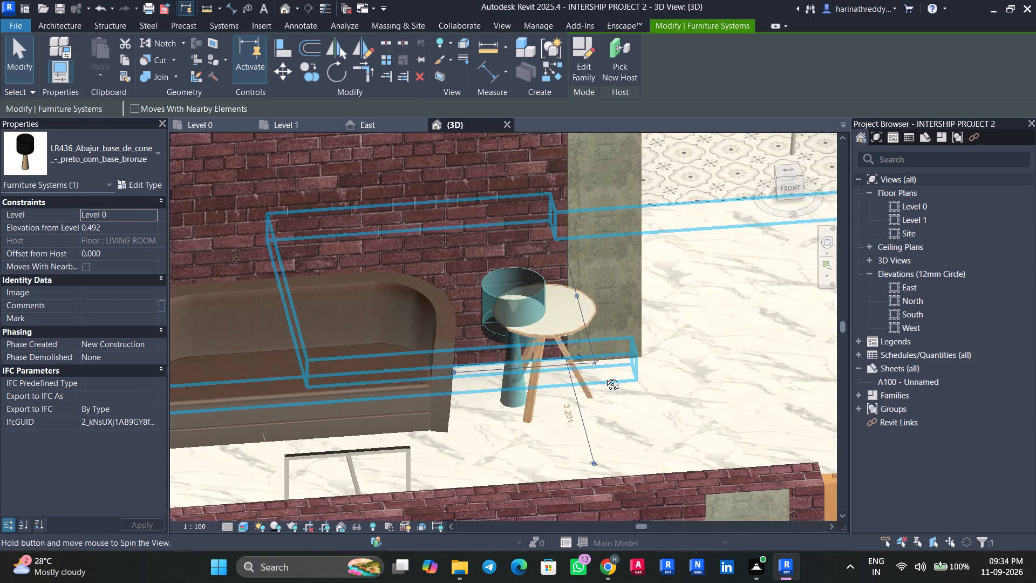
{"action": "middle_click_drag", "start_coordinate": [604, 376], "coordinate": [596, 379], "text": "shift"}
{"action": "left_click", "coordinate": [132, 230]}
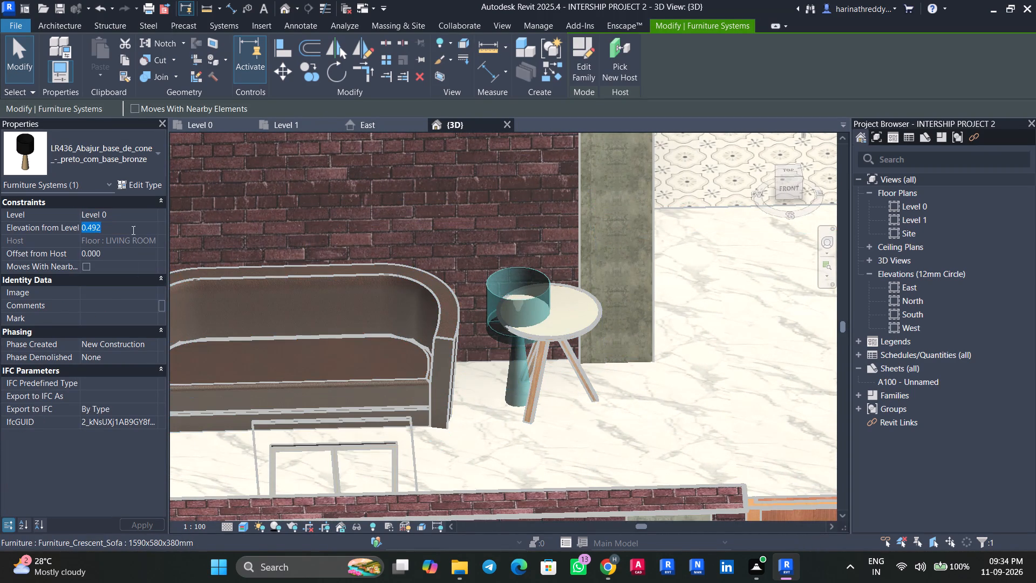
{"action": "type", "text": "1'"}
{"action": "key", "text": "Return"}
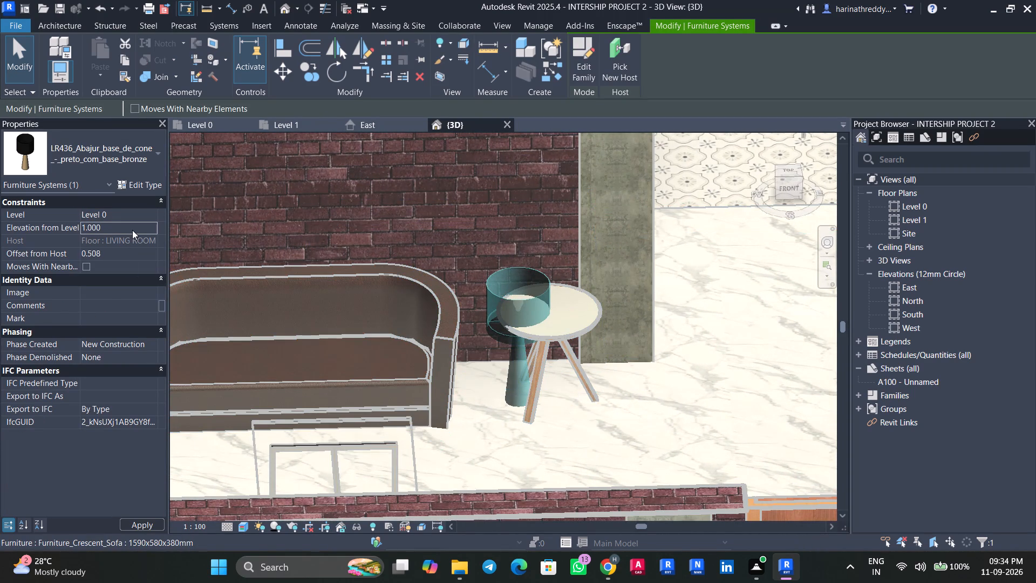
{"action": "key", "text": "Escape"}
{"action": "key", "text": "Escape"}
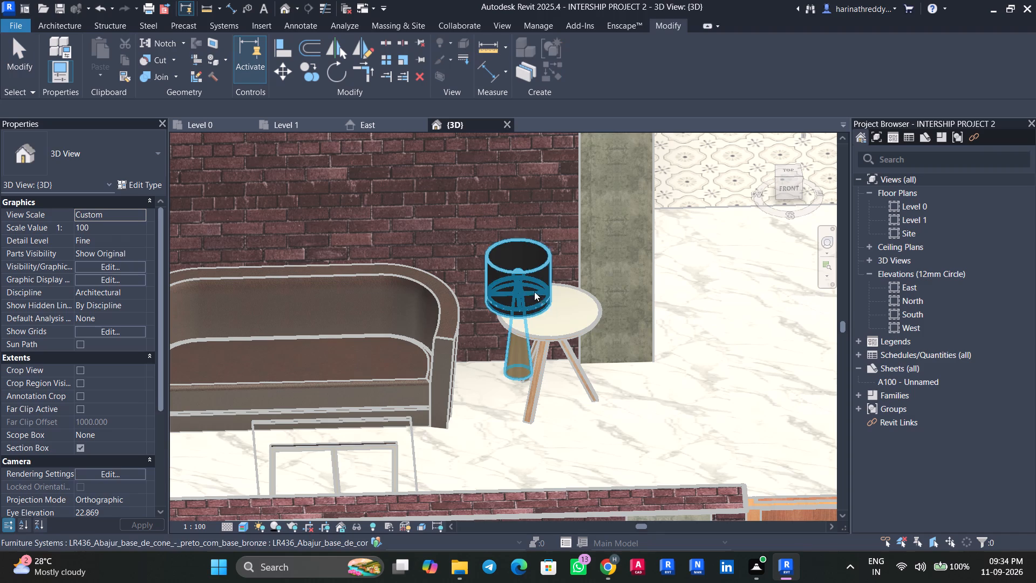
Nudge the east-end lamp sideways, away from the sofa, until it is centred over its round side table.
{"action": "left_click", "coordinate": [537, 293]}
{"action": "key", "text": "Right"}
{"action": "key", "text": "Right"}
{"action": "key", "text": "Right"}
{"action": "key", "text": "Right"}
{"action": "key", "text": "Right"}
{"action": "key", "text": "Right"}
{"action": "key", "text": "Right"}
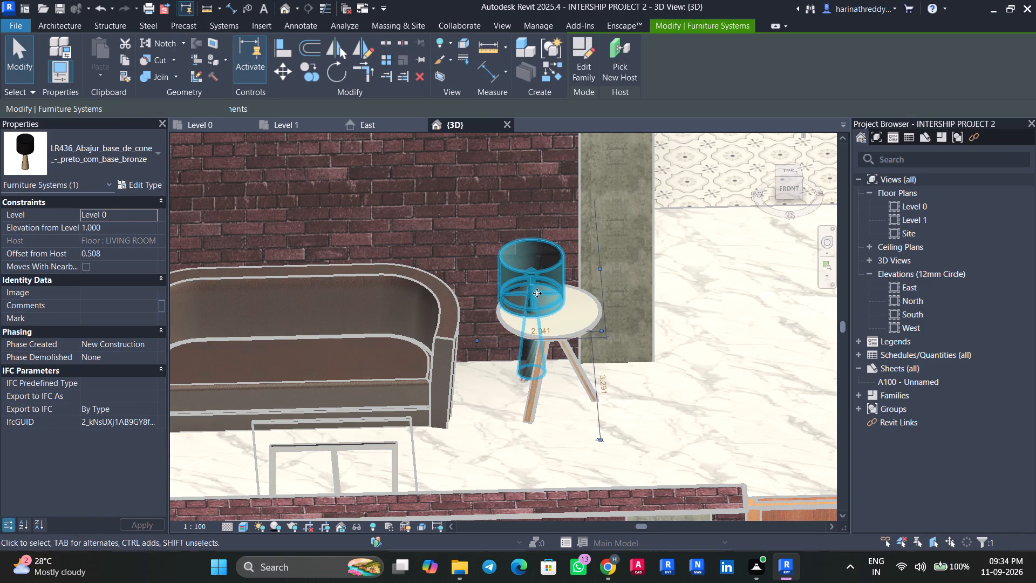
{"action": "key", "text": "Right"}
{"action": "key", "text": "Right"}
{"action": "key", "text": "Right"}
{"action": "key", "text": "Right"}
{"action": "key", "text": "Right"}
{"action": "key", "text": "Escape"}
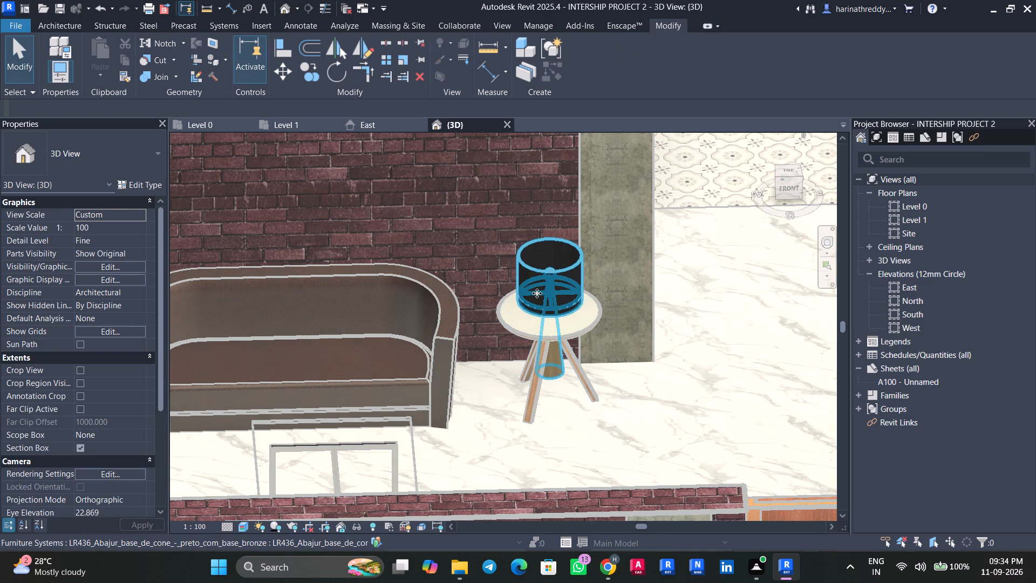
Set the east-end lamp's elevation from level to 2'.
{"action": "left_click", "coordinate": [537, 293]}
{"action": "left_click", "coordinate": [113, 226]}
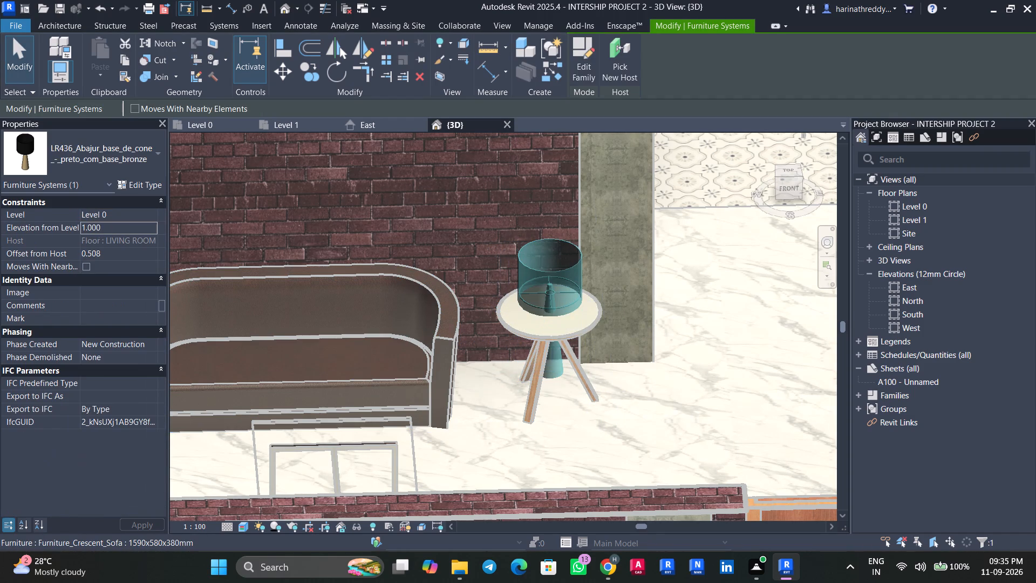
{"action": "key", "text": "2"}
{"action": "key", "text": "apostrophe"}
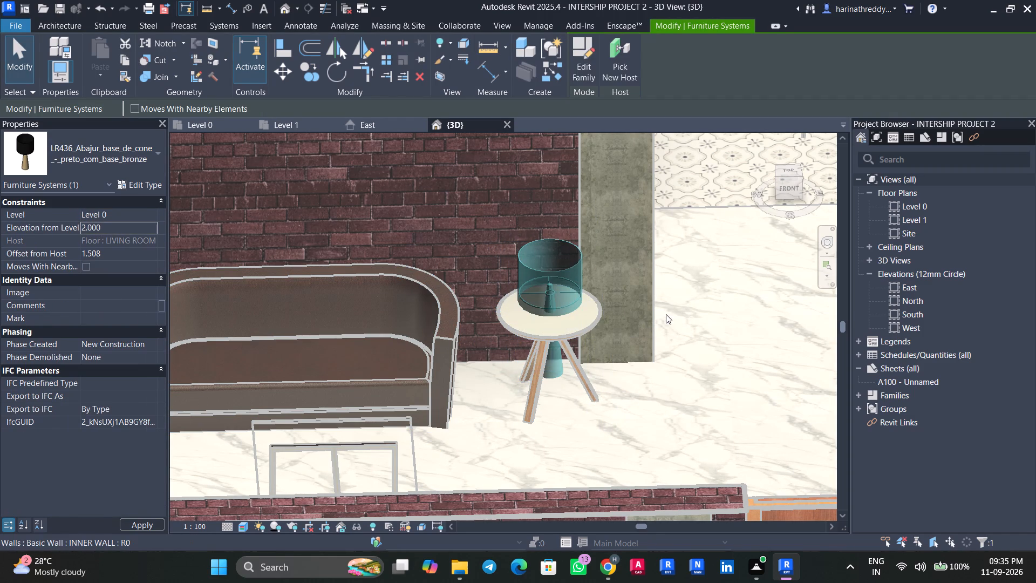
{"action": "key", "text": "Escape"}
Nudge the lamp at the corner between the two sofas slightly west and south to centre it over its side table.
{"action": "scroll", "coordinate": [601, 402], "scroll_direction": "down", "scroll_amount": 3}
{"action": "middle_click_drag", "start_coordinate": [612, 412], "coordinate": [592, 469], "text": "shift"}
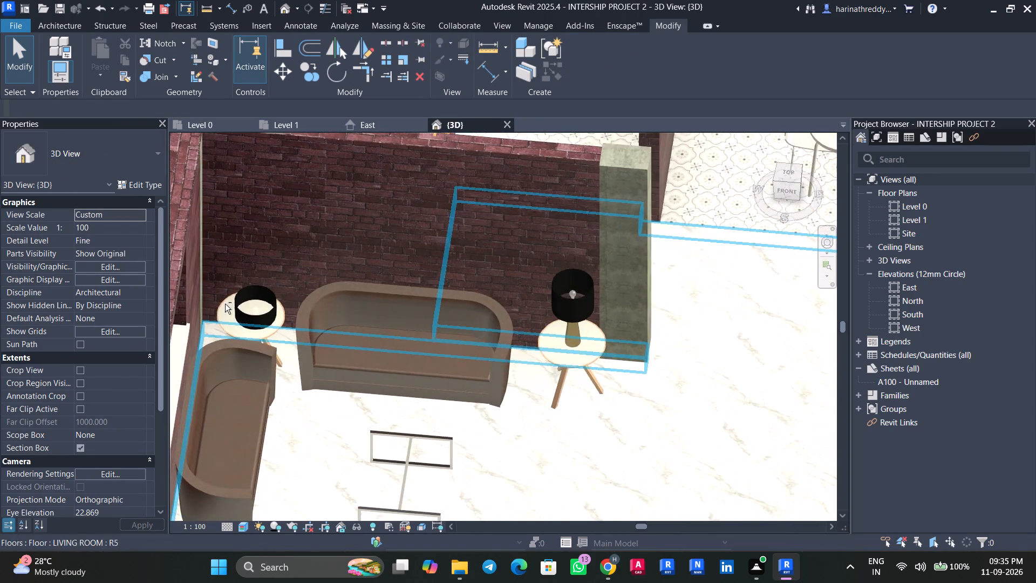
{"action": "left_click", "coordinate": [257, 309]}
{"action": "middle_click_drag", "start_coordinate": [281, 369], "coordinate": [305, 451], "text": "shift"}
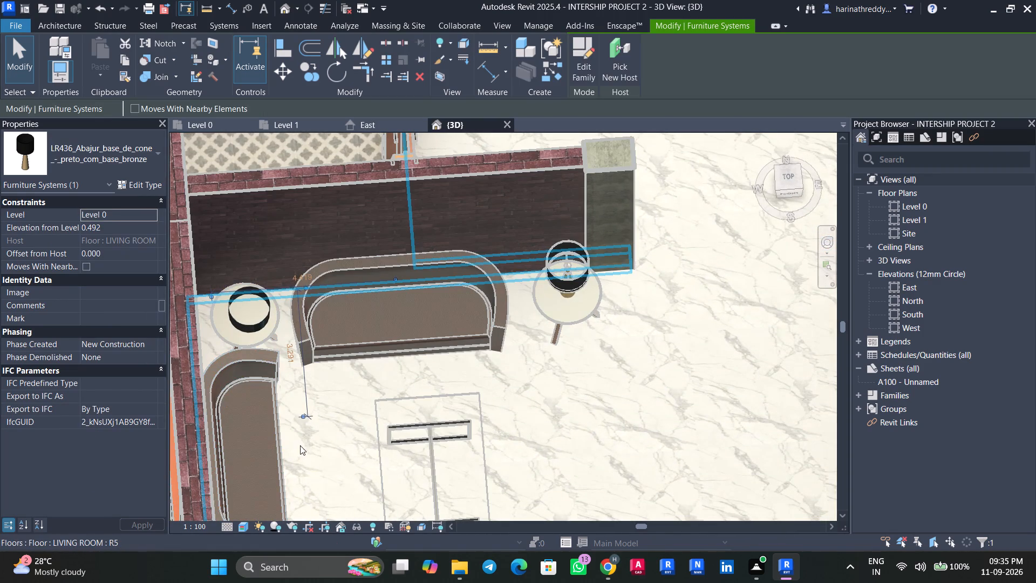
{"action": "key", "text": "Left"}
{"action": "key", "text": "Left"}
{"action": "key", "text": "Down"}
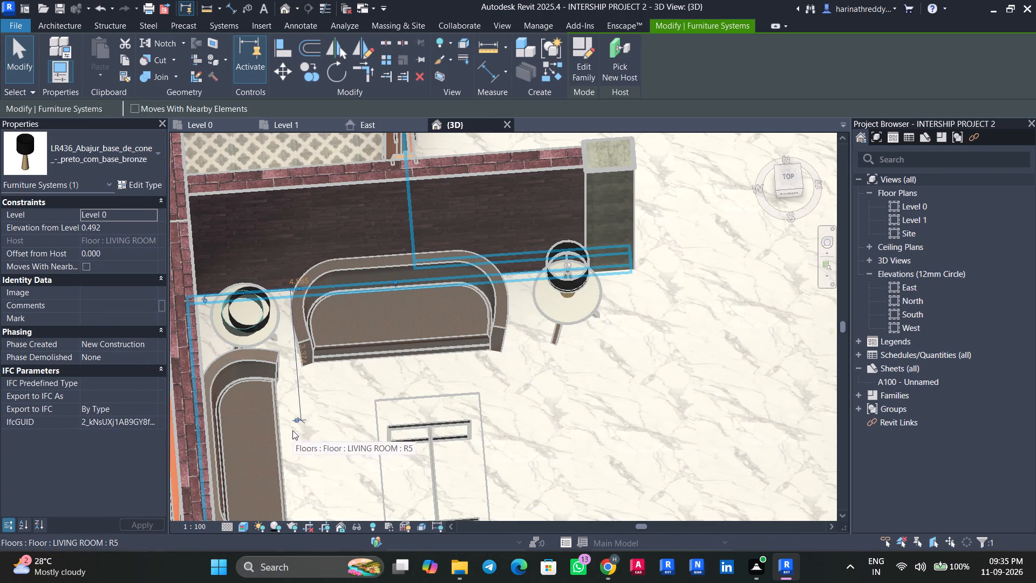
{"action": "key", "text": "Escape"}
{"action": "key", "text": "Escape"}
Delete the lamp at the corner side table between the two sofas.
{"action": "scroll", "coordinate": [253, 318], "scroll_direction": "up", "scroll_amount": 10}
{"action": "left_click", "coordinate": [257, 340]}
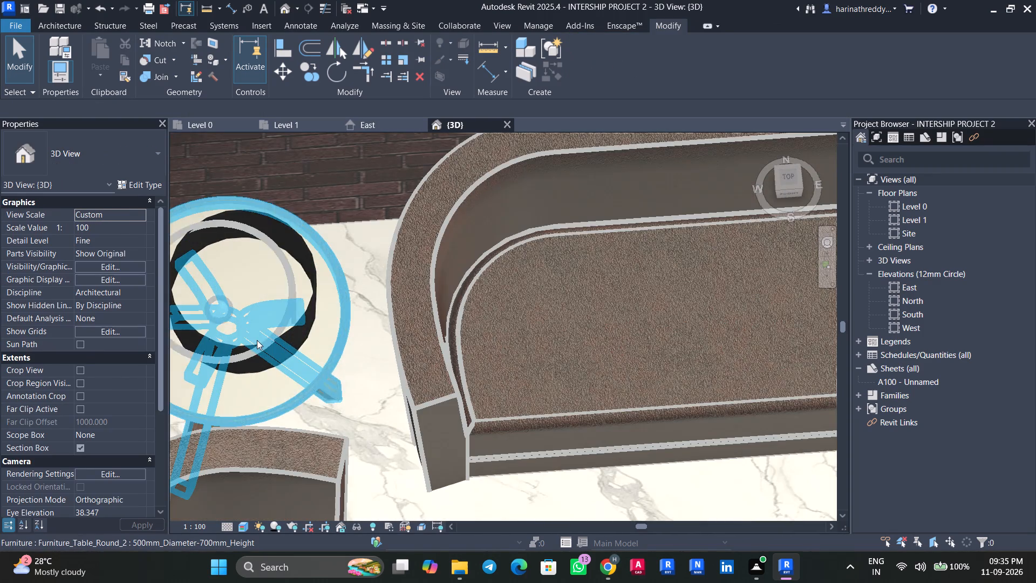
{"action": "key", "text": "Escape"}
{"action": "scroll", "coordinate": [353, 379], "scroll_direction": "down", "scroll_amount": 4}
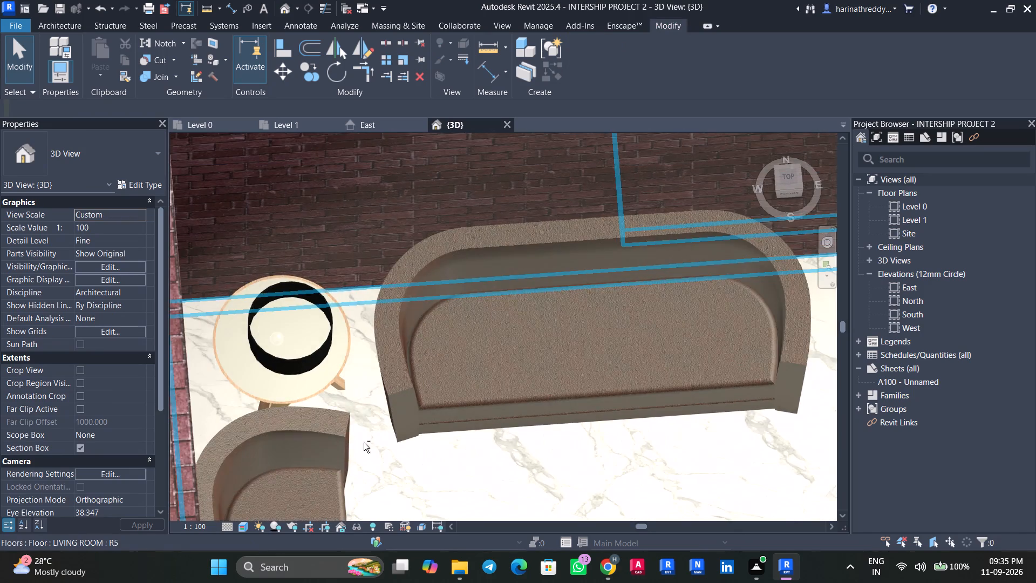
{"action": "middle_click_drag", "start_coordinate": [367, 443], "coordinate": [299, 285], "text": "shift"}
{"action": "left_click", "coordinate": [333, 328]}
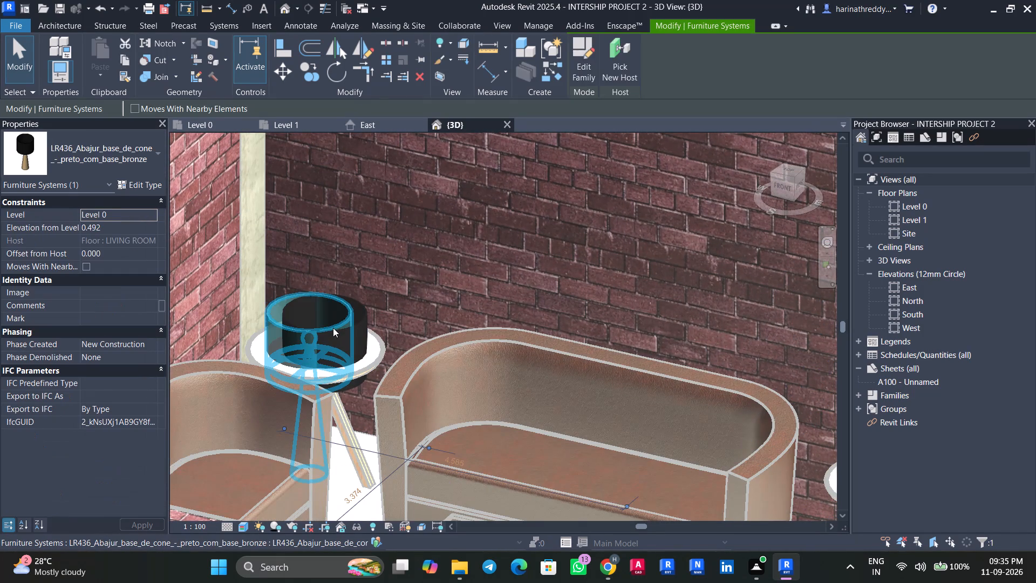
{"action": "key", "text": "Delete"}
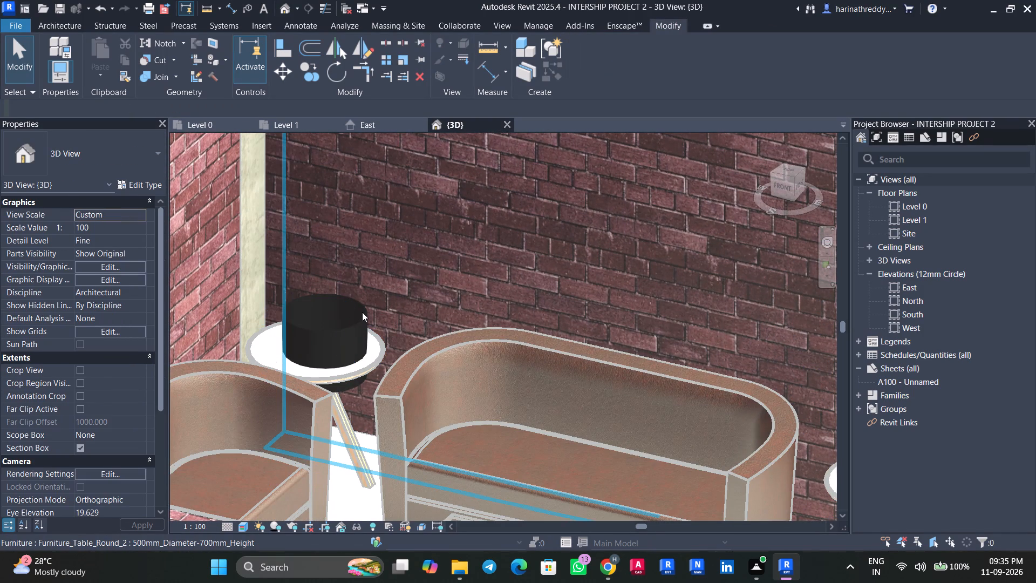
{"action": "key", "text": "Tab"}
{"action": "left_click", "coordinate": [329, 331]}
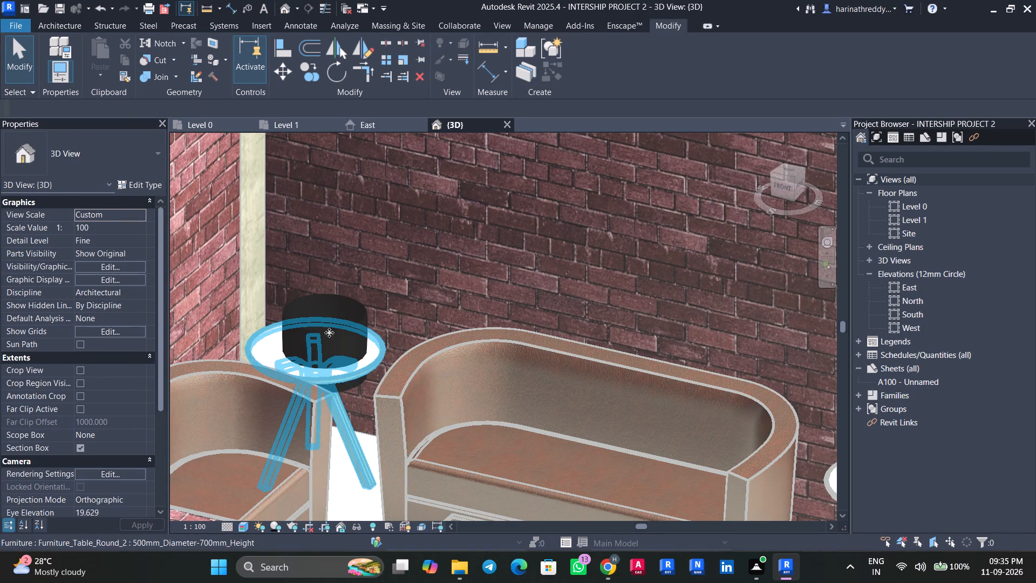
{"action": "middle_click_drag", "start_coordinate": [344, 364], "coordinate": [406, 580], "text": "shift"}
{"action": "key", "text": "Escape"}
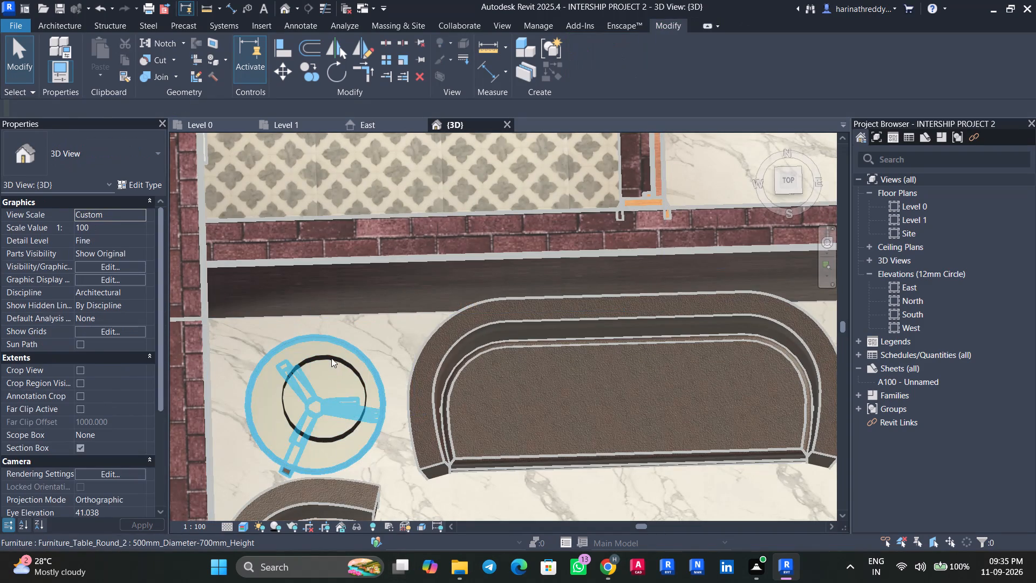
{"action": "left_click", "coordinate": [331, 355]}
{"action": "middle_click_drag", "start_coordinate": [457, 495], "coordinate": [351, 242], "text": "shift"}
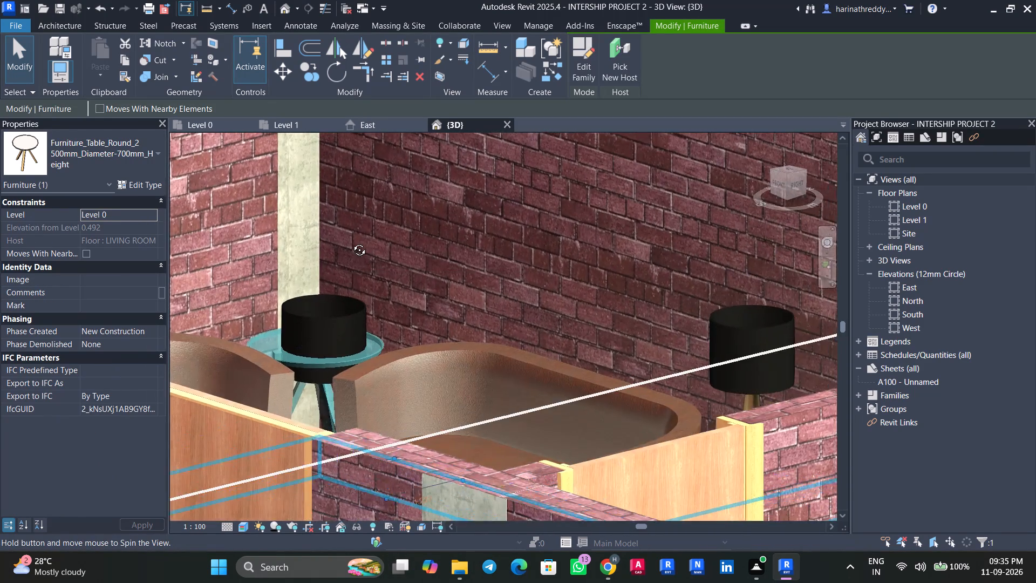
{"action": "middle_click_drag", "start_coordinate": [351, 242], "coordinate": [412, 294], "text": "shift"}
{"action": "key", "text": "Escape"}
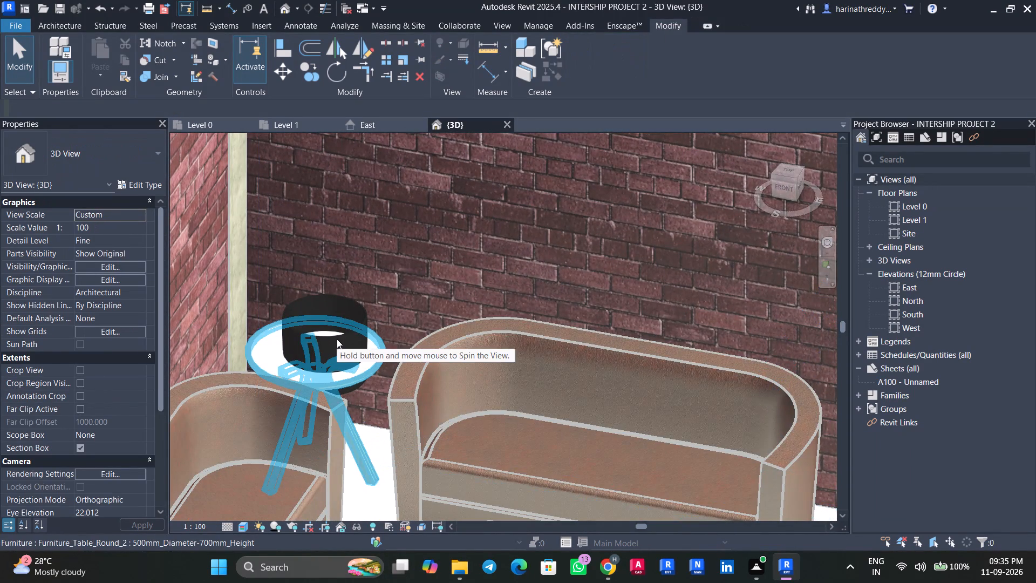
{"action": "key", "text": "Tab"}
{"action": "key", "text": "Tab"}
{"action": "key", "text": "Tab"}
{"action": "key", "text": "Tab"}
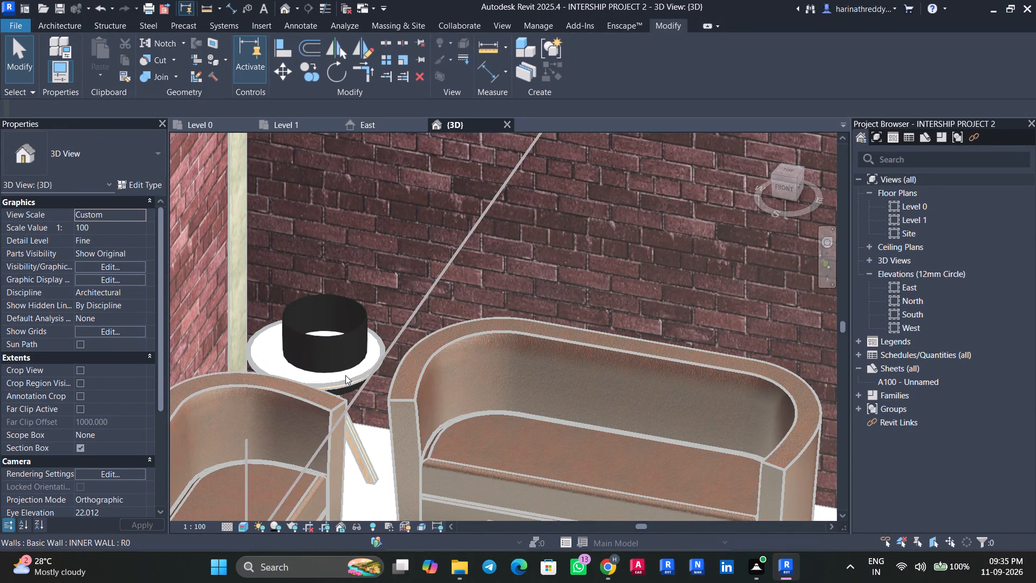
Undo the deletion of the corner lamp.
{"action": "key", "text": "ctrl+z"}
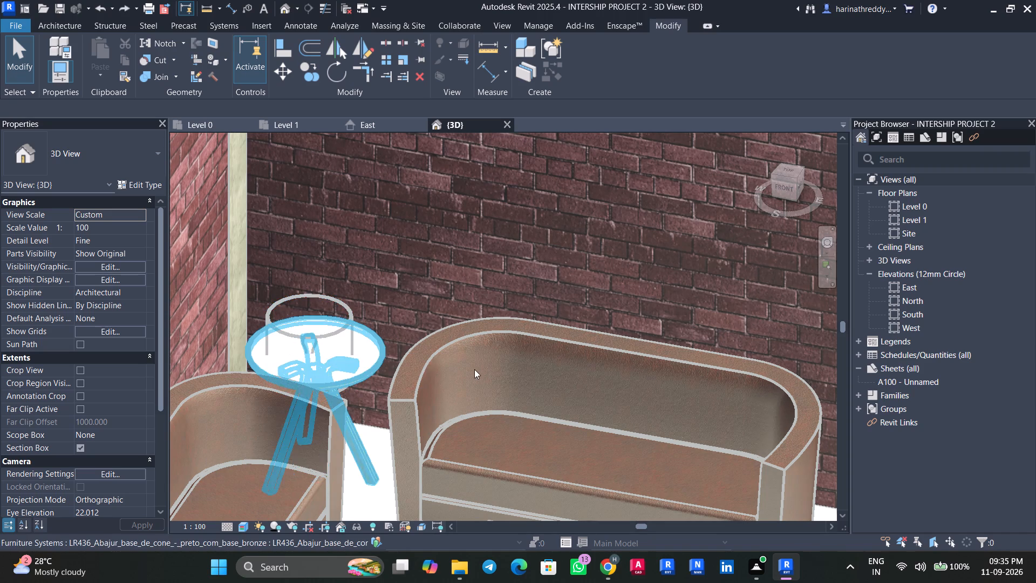
Set the corner lamp's elevation from level to 2'.
{"action": "left_click", "coordinate": [325, 332]}
{"action": "middle_click_drag", "start_coordinate": [369, 385], "coordinate": [425, 535], "text": "shift"}
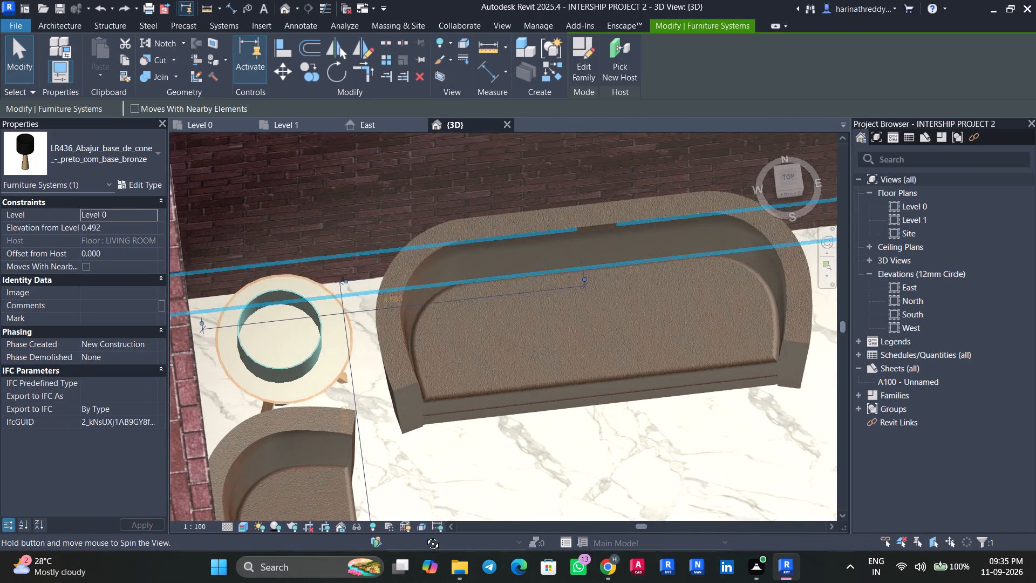
{"action": "middle_click_drag", "start_coordinate": [425, 535], "coordinate": [422, 537], "text": "shift"}
{"action": "left_click", "coordinate": [125, 231]}
{"action": "type", "text": "2'"}
{"action": "key", "text": "Return"}
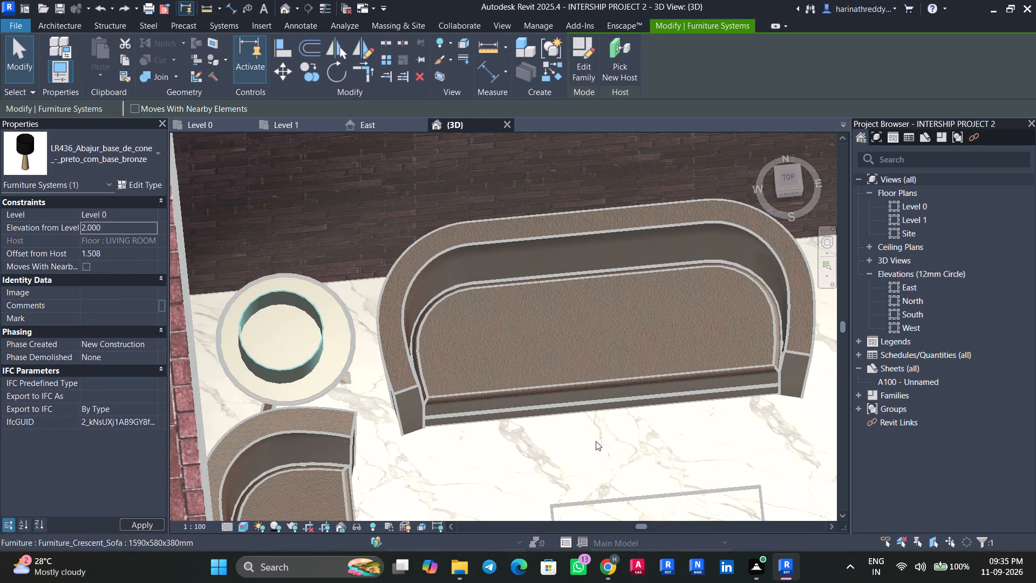
{"action": "middle_click_drag", "start_coordinate": [608, 451], "coordinate": [550, 258], "text": "shift"}
{"action": "key", "text": "Escape"}
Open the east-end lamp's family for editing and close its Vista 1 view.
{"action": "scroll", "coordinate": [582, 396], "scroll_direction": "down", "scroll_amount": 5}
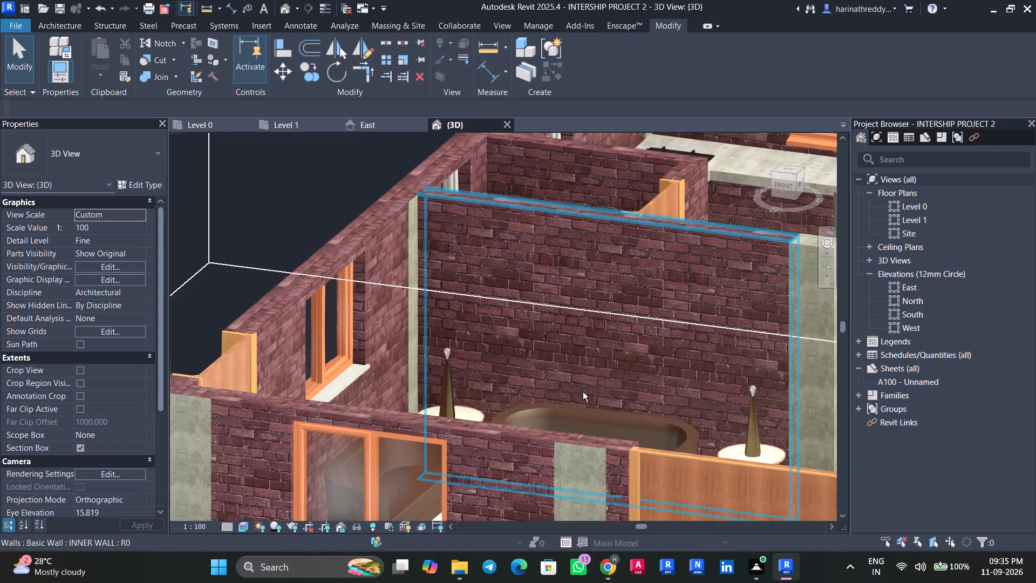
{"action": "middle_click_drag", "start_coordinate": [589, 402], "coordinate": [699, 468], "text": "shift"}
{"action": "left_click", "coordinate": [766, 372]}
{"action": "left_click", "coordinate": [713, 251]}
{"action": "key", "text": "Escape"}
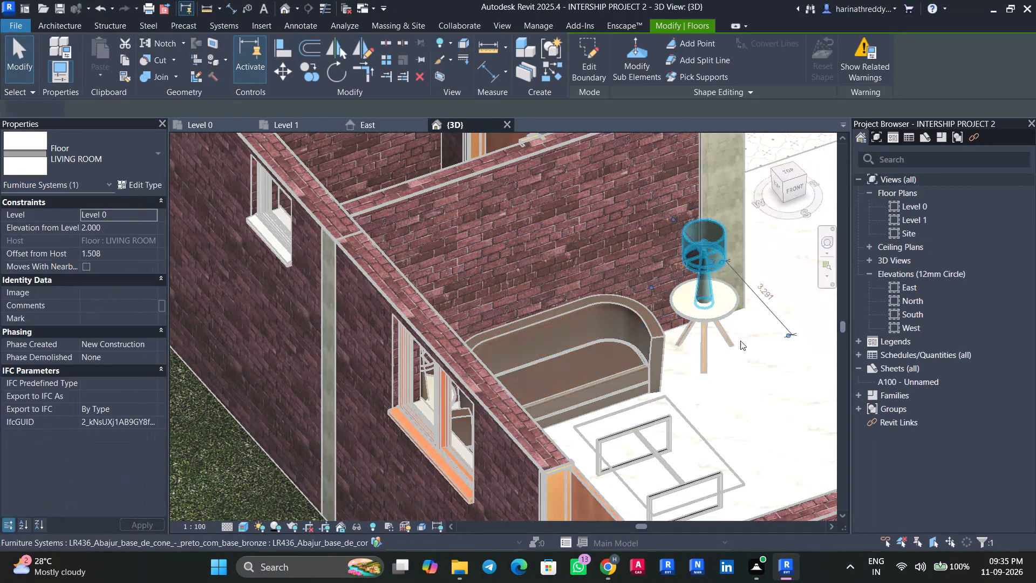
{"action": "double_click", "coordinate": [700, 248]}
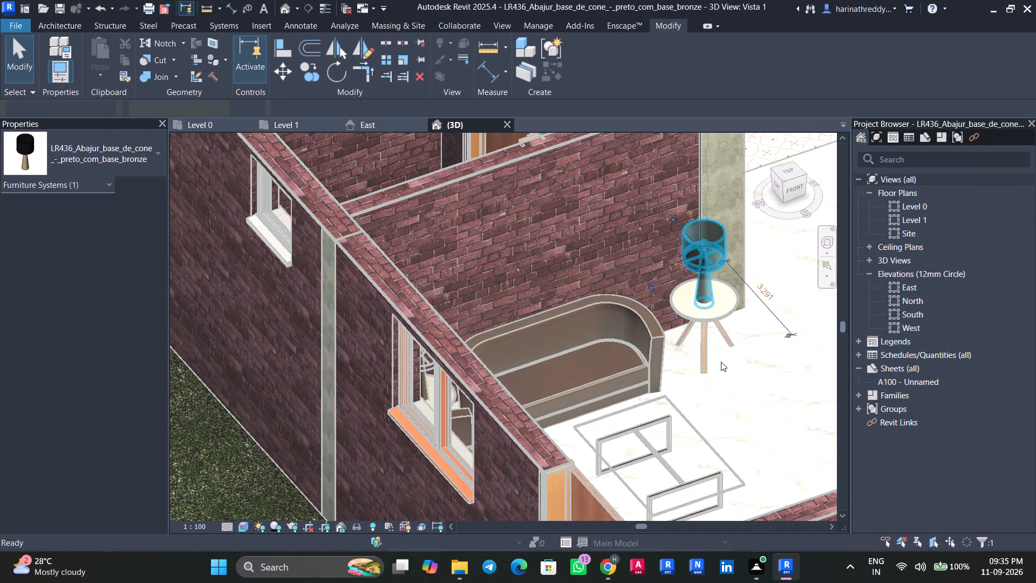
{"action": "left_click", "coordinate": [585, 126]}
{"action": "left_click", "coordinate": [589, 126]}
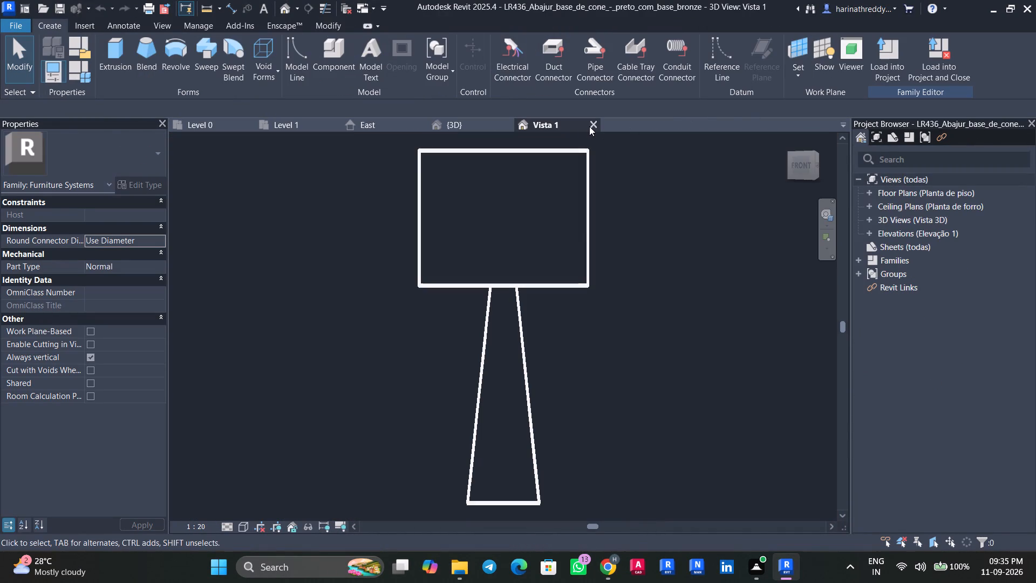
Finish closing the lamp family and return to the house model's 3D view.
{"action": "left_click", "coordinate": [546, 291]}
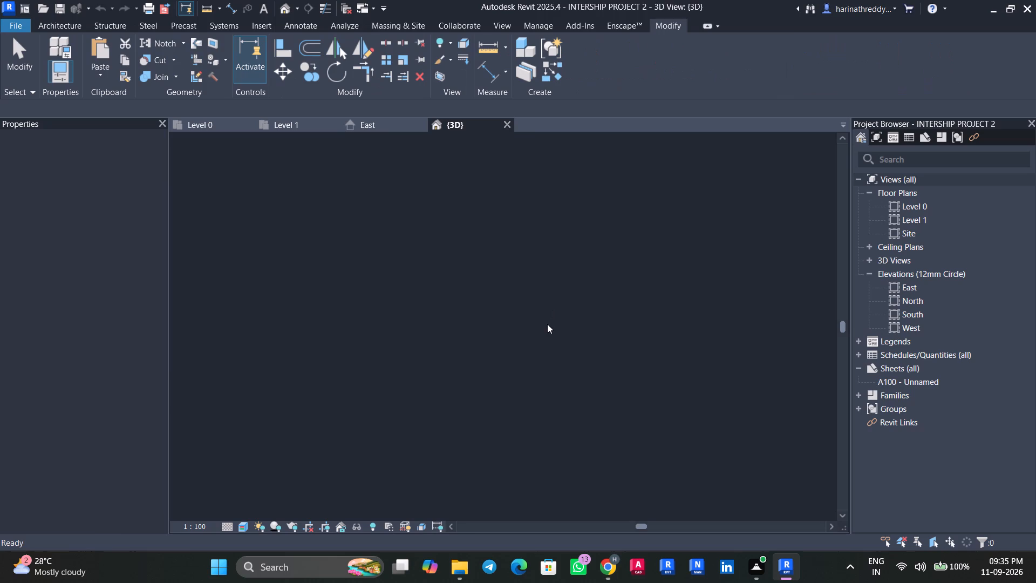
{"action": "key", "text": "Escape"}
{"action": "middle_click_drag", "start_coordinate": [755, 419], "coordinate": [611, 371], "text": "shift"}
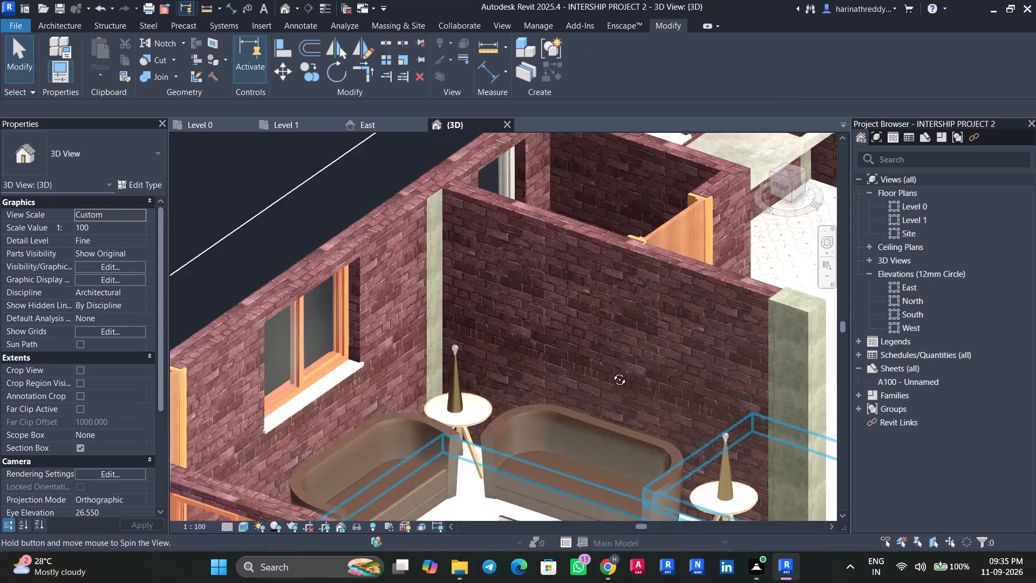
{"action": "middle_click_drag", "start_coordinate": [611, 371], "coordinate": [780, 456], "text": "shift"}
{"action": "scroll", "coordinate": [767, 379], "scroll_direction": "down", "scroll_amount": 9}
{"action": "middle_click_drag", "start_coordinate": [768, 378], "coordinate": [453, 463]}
Place the LR1348_Home_TV_4_Humanizado component on the Level 0 plan, at the TV UNIT outline along the living room's Bedroom 02 wall.
{"action": "left_click", "coordinate": [212, 119]}
{"action": "scroll", "coordinate": [521, 338], "scroll_direction": "down", "scroll_amount": 2}
{"action": "scroll", "coordinate": [521, 338], "scroll_direction": "up", "scroll_amount": 1}
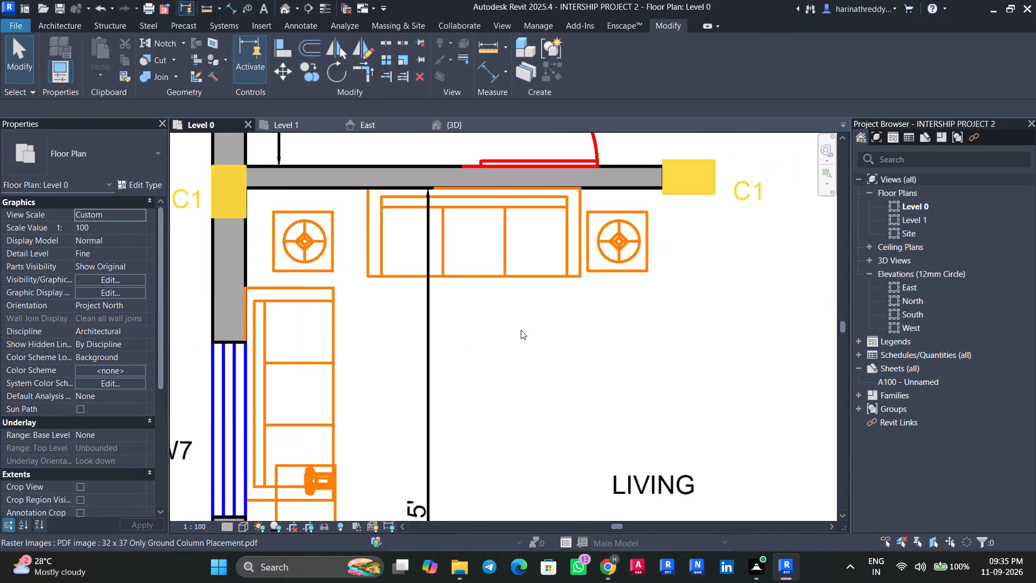
{"action": "scroll", "coordinate": [521, 330], "scroll_direction": "down", "scroll_amount": 4}
{"action": "scroll", "coordinate": [520, 329], "scroll_direction": "up", "scroll_amount": 1}
{"action": "scroll", "coordinate": [520, 329], "scroll_direction": "down", "scroll_amount": 5}
{"action": "middle_click_drag", "start_coordinate": [540, 361], "coordinate": [475, 309]}
{"action": "type", "text": "cm"}
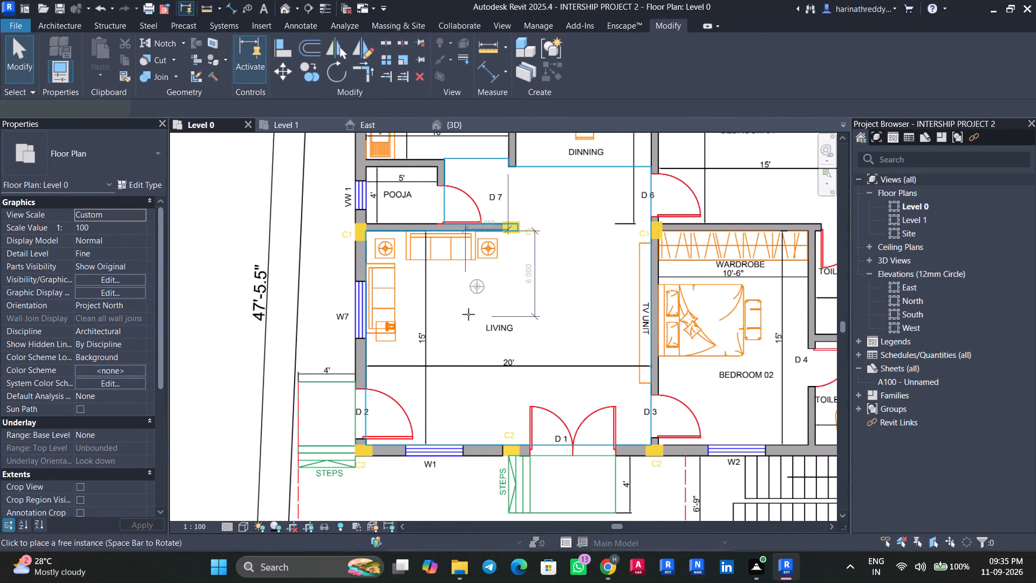
{"action": "left_click", "coordinate": [91, 142]}
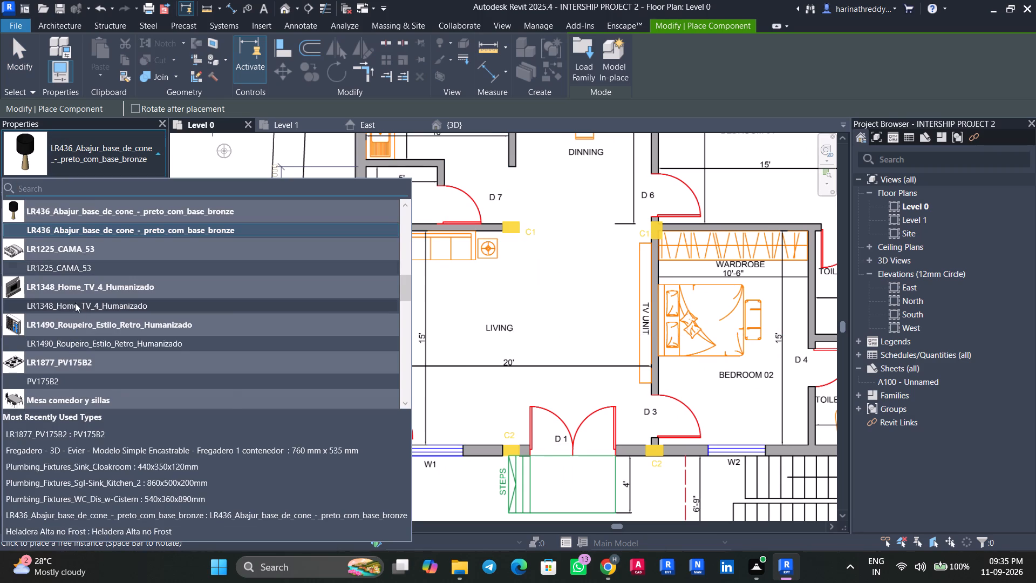
{"action": "left_click", "coordinate": [80, 306]}
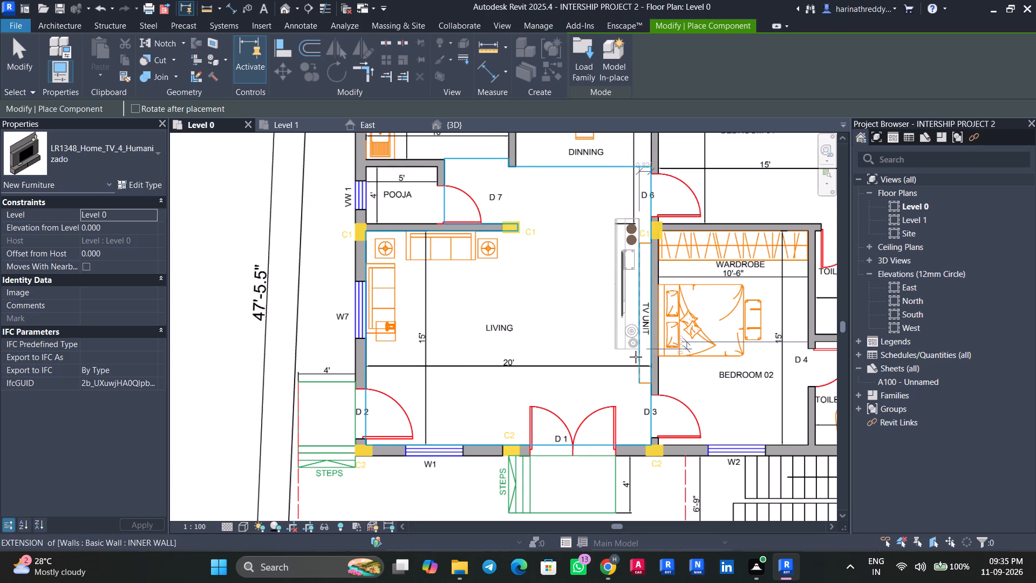
{"action": "scroll", "coordinate": [650, 375], "scroll_direction": "up", "scroll_amount": 3}
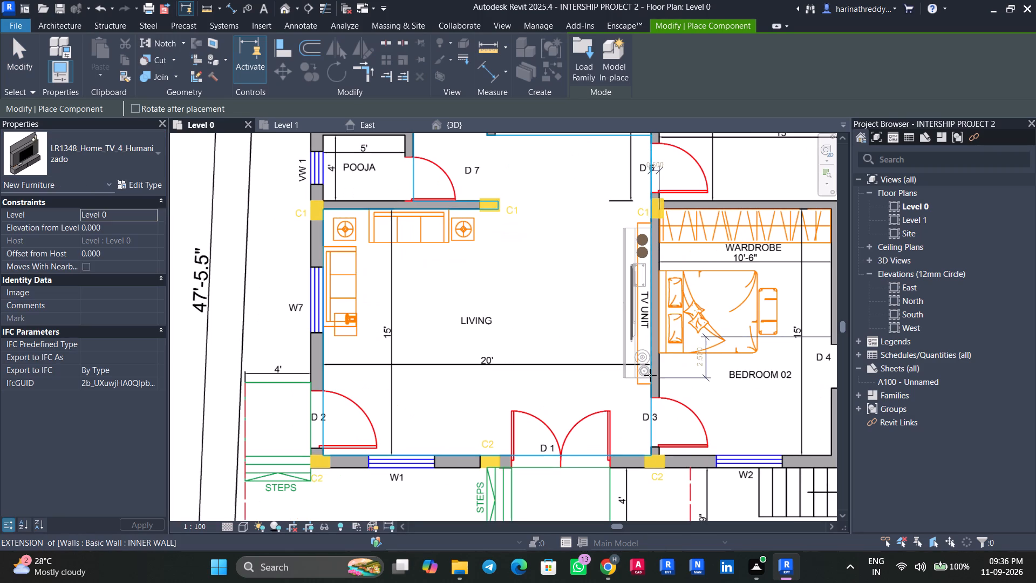
{"action": "scroll", "coordinate": [650, 375], "scroll_direction": "up", "scroll_amount": 1}
{"action": "scroll", "coordinate": [650, 375], "scroll_direction": "down", "scroll_amount": 1}
{"action": "scroll", "coordinate": [650, 375], "scroll_direction": "up", "scroll_amount": 2}
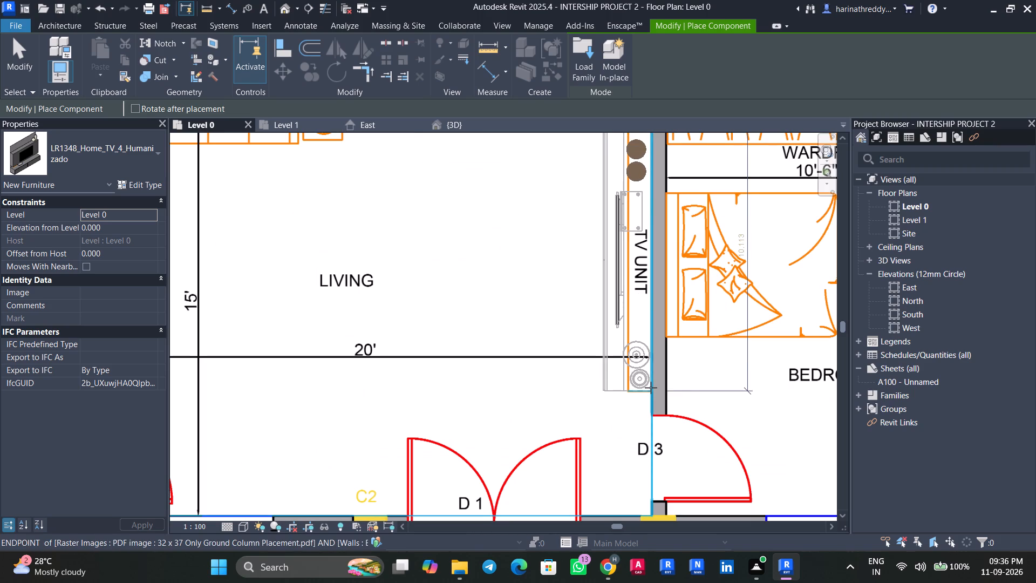
{"action": "left_click", "coordinate": [651, 388]}
{"action": "key", "text": "Escape"}
{"action": "key", "text": "Escape"}
{"action": "key", "text": "Escape"}
{"action": "key", "text": "Escape"}
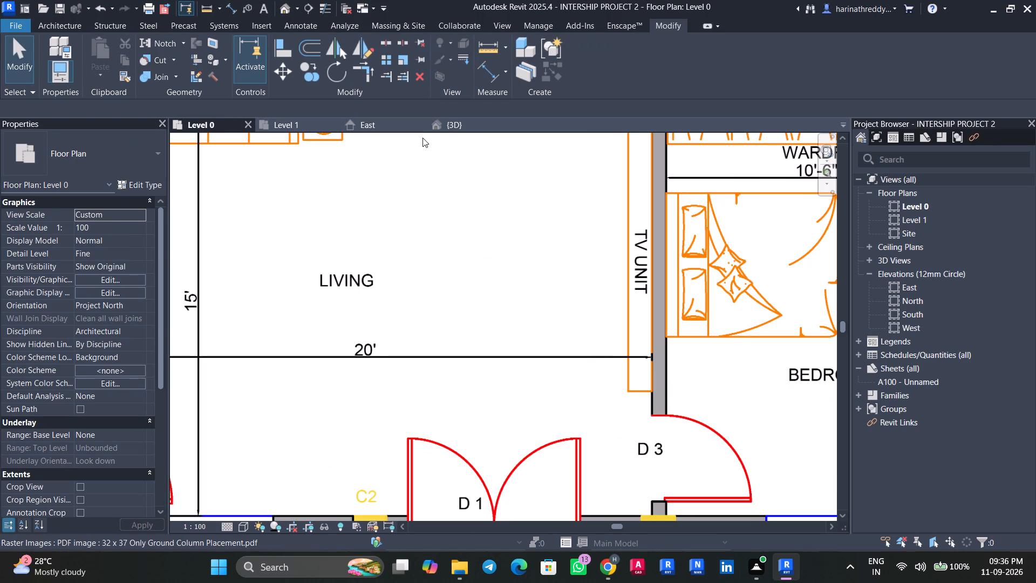
Examine the placed TV unit in the living room in 3D.
{"action": "left_click", "coordinate": [445, 126]}
{"action": "middle_click_drag", "start_coordinate": [507, 445], "coordinate": [516, 449], "text": "shift"}
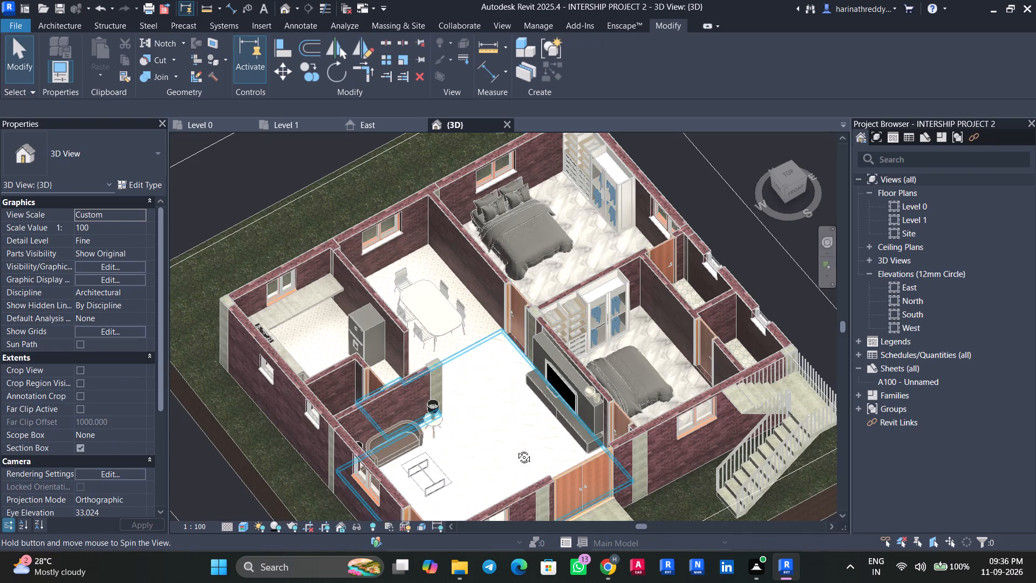
{"action": "middle_click_drag", "start_coordinate": [516, 449], "coordinate": [633, 323], "text": "shift"}
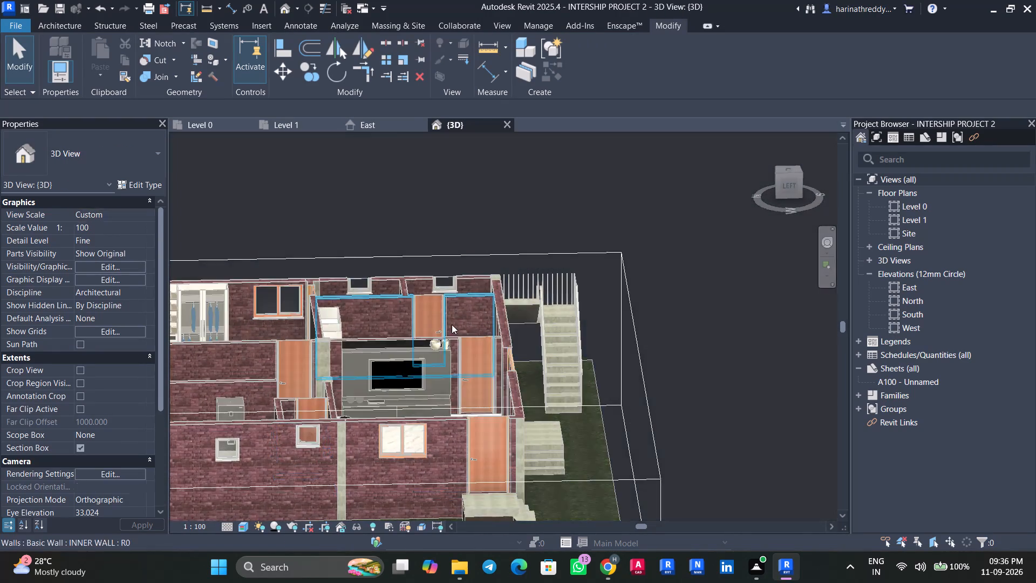
{"action": "scroll", "coordinate": [410, 343], "scroll_direction": "up", "scroll_amount": 13}
{"action": "scroll", "coordinate": [578, 446], "scroll_direction": "down", "scroll_amount": 7}
{"action": "middle_click_drag", "start_coordinate": [587, 449], "coordinate": [603, 482]}
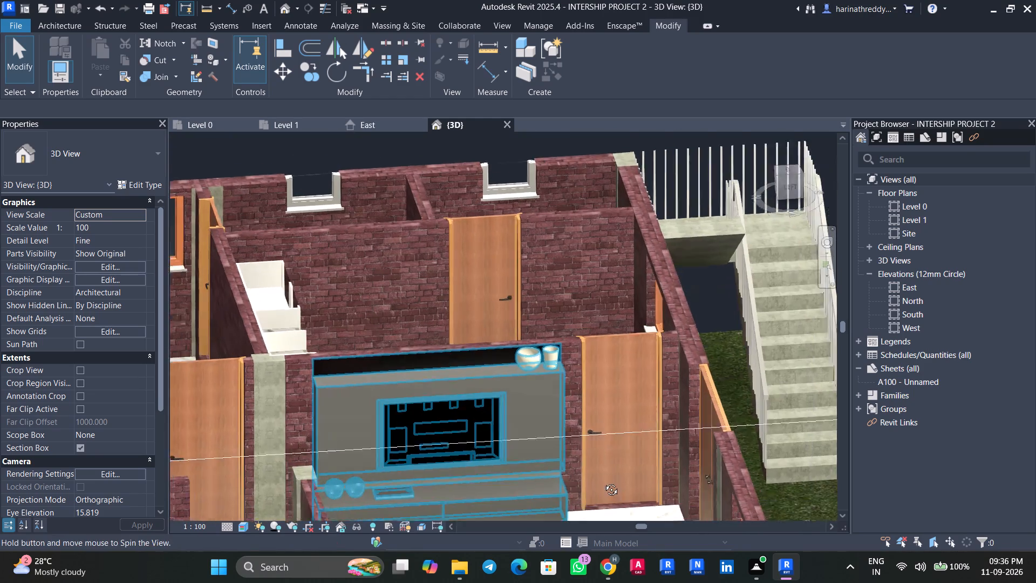
{"action": "middle_click_drag", "start_coordinate": [603, 482], "coordinate": [606, 485]}
{"action": "middle_click_drag", "start_coordinate": [606, 491], "coordinate": [602, 358]}
Set the 3D view's visual style to Realistic and its detail level to Fine.
{"action": "left_click", "coordinate": [247, 525]}
{"action": "left_click", "coordinate": [250, 516]}
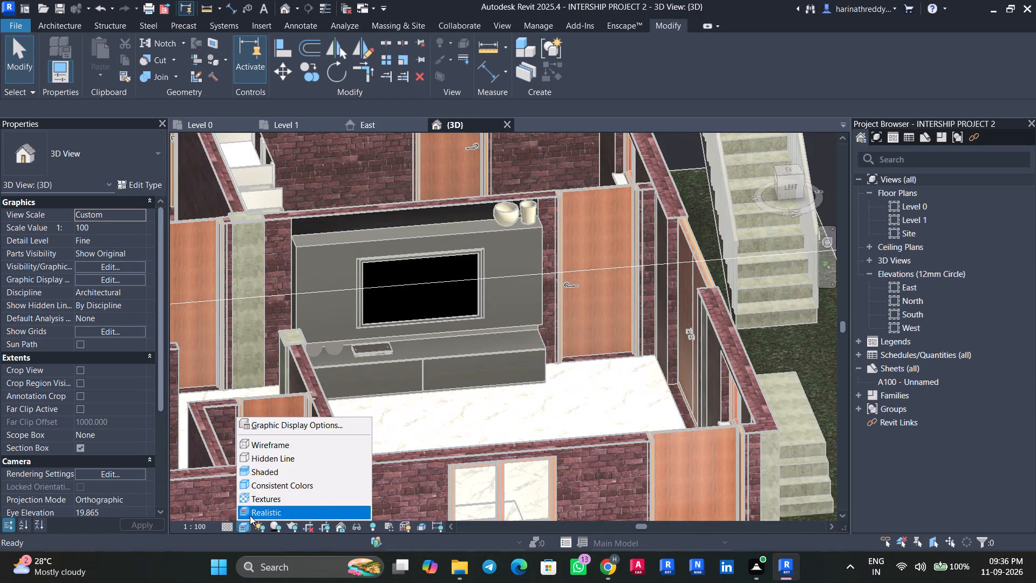
{"action": "left_click", "coordinate": [229, 525]}
{"action": "left_click", "coordinate": [236, 513]}
Inspect the TV unit up close and the furnished house as a whole in 3D.
{"action": "scroll", "coordinate": [446, 315], "scroll_direction": "up", "scroll_amount": 5}
{"action": "left_click", "coordinate": [482, 356]}
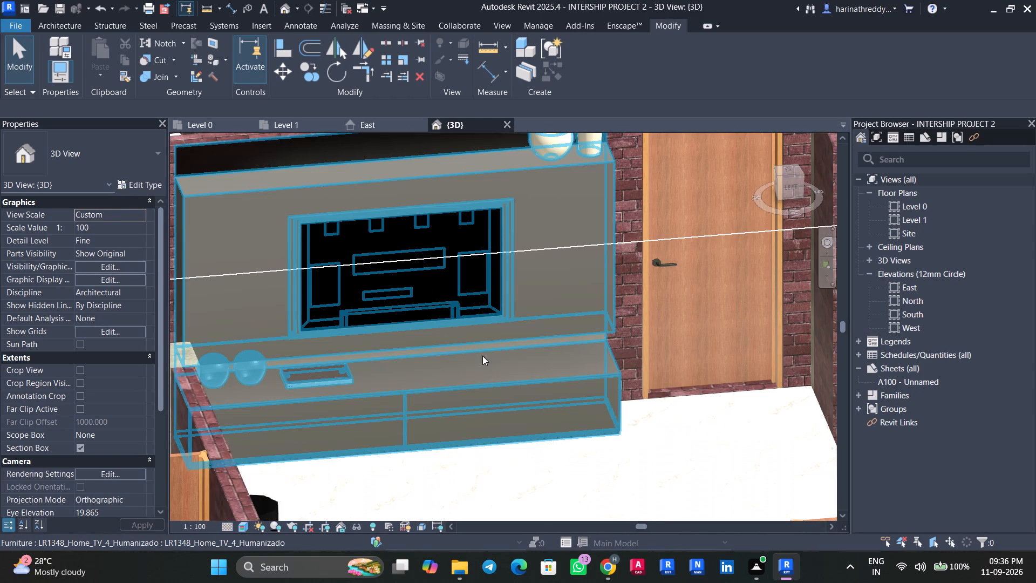
{"action": "key", "text": "Escape"}
{"action": "middle_click_drag", "start_coordinate": [639, 471], "coordinate": [593, 497], "text": "shift"}
{"action": "scroll", "coordinate": [593, 491], "scroll_direction": "down", "scroll_amount": 12}
{"action": "middle_click_drag", "start_coordinate": [629, 490], "coordinate": [660, 525], "text": "shift"}
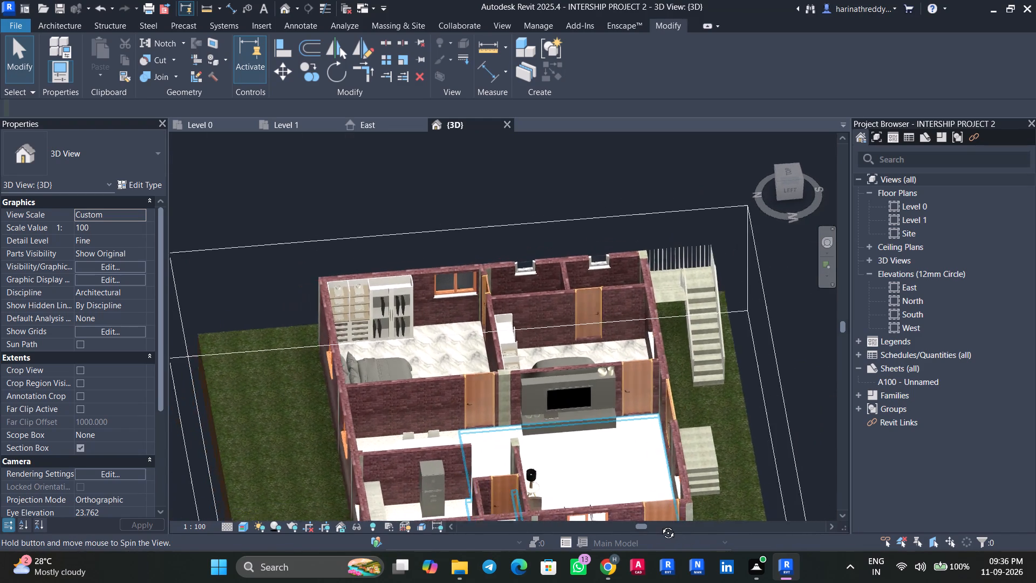
{"action": "middle_click_drag", "start_coordinate": [660, 525], "coordinate": [658, 526], "text": "shift"}
{"action": "middle_click_drag", "start_coordinate": [762, 509], "coordinate": [732, 484], "text": "shift"}
{"action": "middle_click_drag", "start_coordinate": [779, 510], "coordinate": [710, 410]}
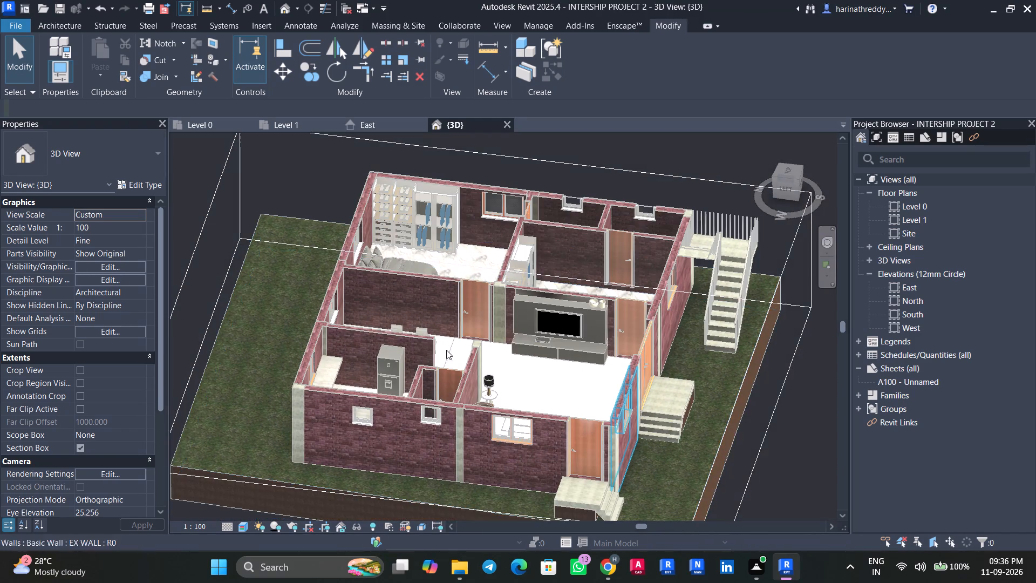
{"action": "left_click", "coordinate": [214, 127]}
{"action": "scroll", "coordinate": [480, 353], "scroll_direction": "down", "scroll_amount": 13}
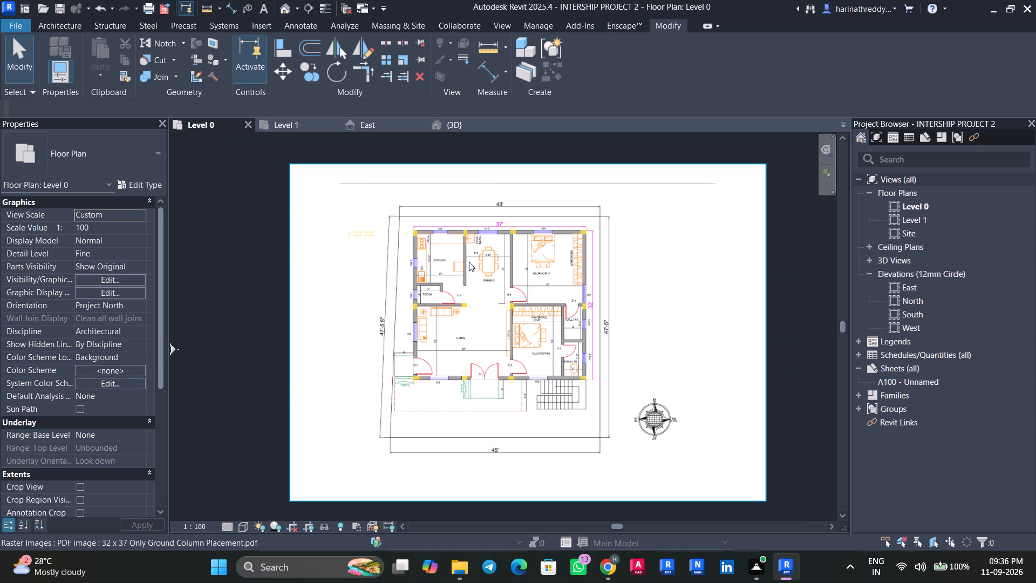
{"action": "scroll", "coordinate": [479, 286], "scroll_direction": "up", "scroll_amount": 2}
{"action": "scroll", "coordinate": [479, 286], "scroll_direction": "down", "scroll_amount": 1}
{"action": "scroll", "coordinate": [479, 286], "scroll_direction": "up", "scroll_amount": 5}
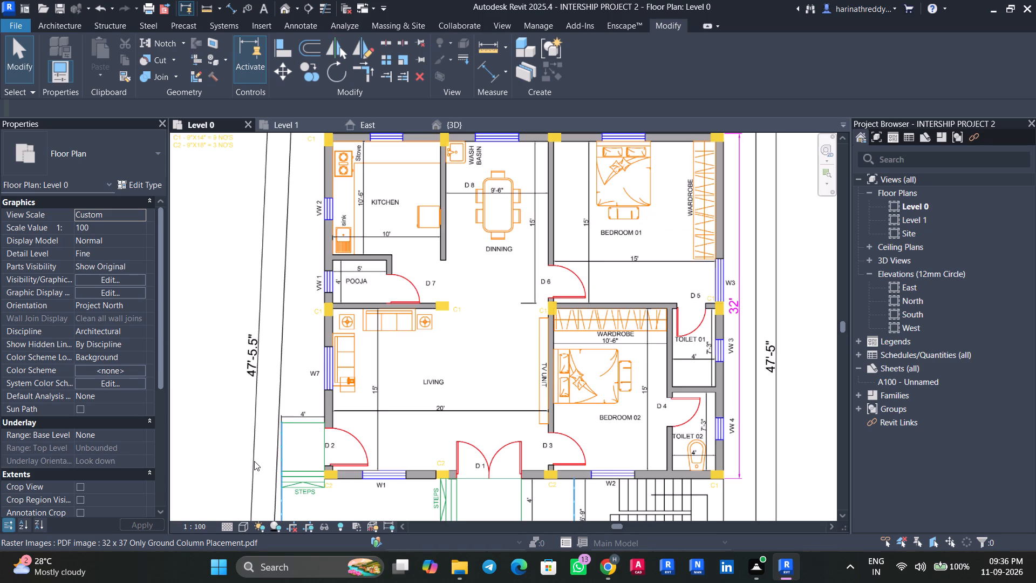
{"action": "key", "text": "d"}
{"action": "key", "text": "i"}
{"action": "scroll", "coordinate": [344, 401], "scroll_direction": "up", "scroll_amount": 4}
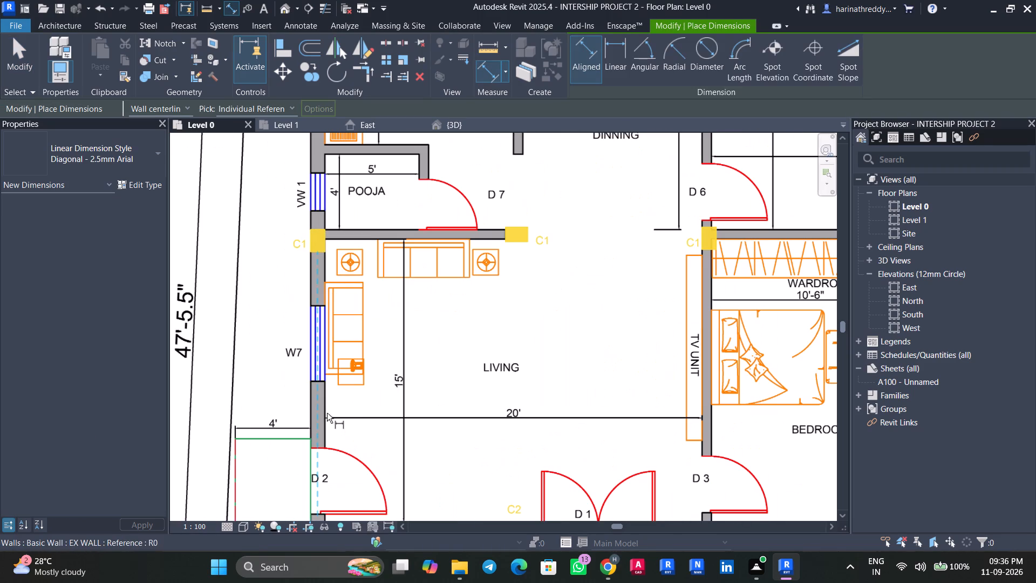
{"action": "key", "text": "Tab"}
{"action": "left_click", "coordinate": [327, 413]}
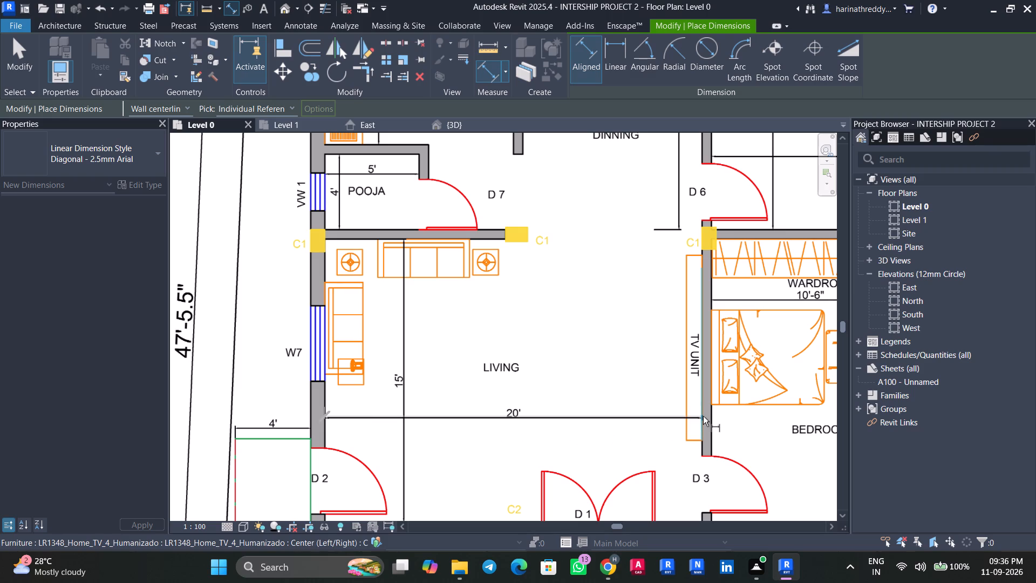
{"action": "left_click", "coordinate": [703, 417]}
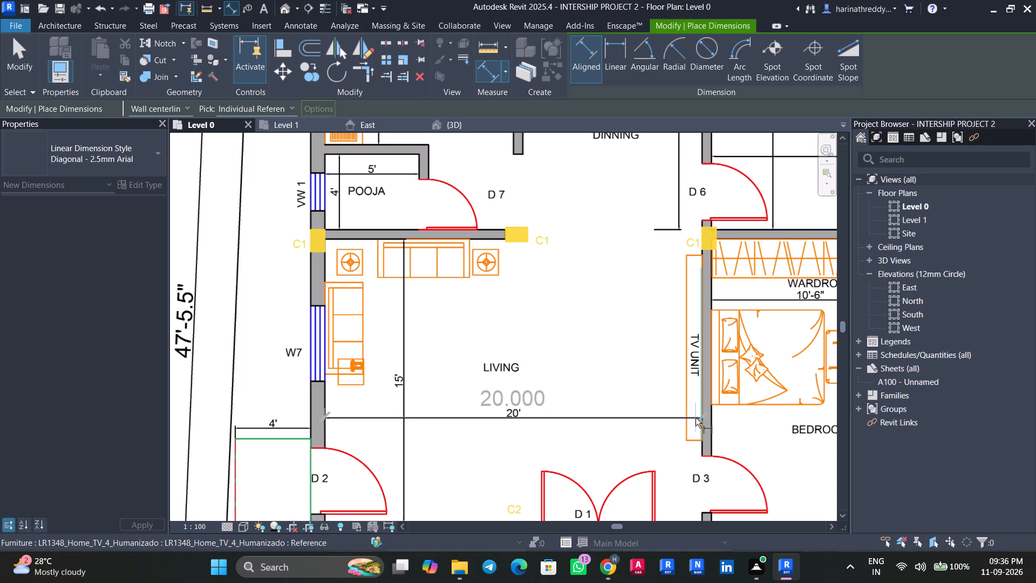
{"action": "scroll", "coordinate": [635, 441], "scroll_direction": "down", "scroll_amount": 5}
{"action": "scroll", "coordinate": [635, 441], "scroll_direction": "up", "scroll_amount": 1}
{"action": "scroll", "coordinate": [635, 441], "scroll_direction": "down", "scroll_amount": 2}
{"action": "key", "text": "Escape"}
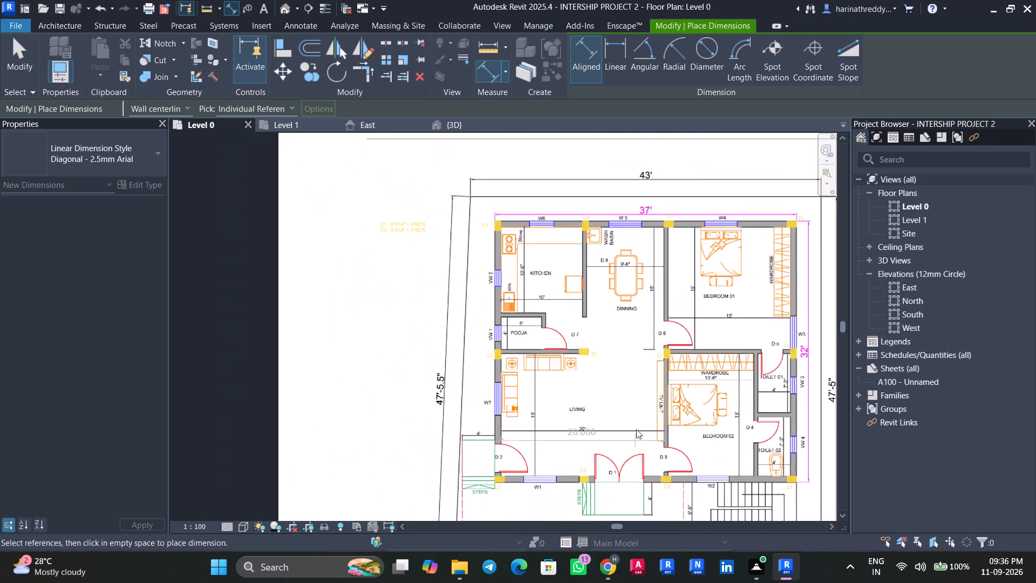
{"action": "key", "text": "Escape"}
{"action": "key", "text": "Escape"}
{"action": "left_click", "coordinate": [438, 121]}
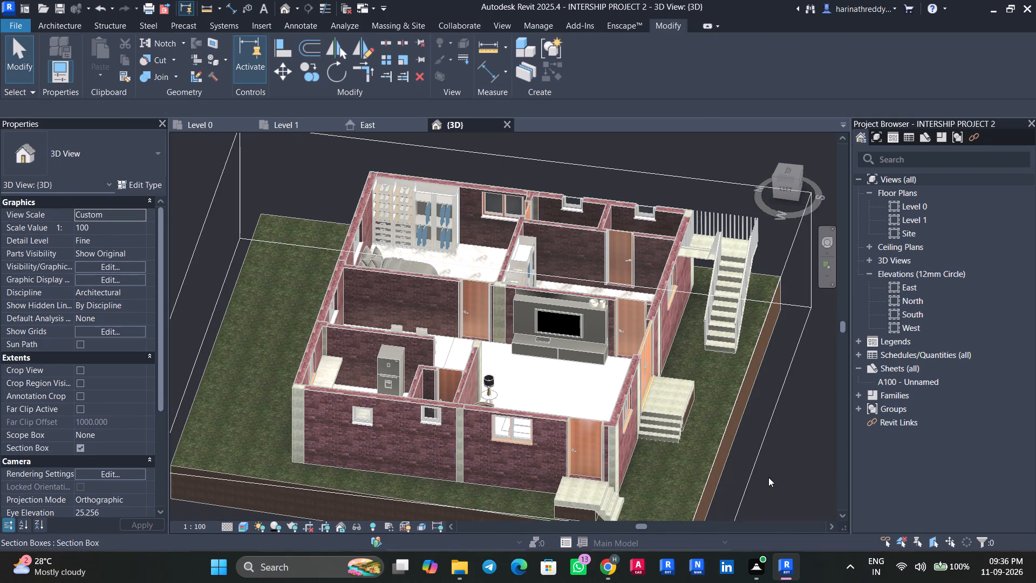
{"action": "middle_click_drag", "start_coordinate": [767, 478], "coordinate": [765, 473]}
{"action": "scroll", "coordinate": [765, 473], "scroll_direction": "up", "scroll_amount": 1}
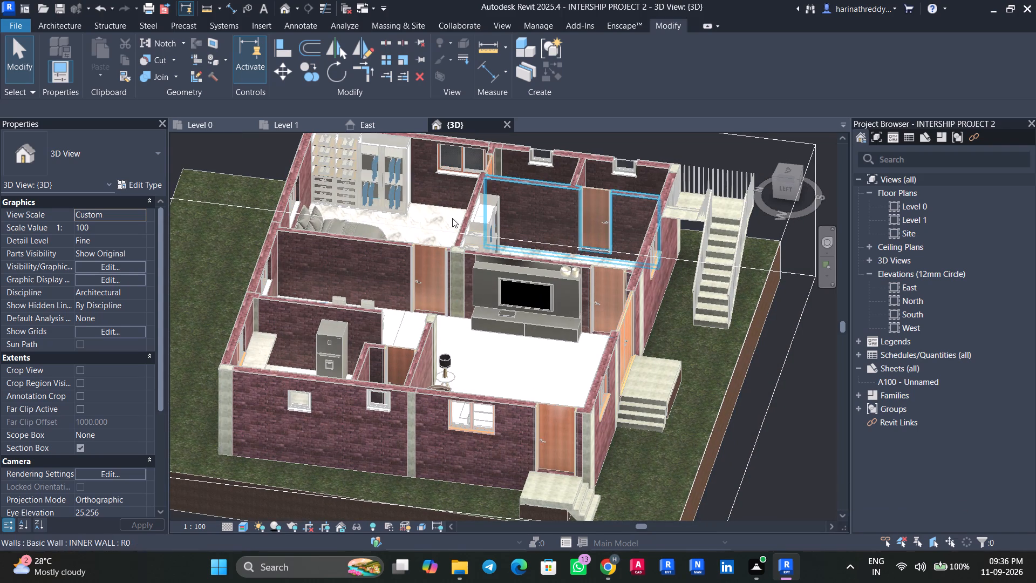
Add an aligned dimension across the living room on Level 0, from the W7 wall's inner face to the TV unit wall's inner face.
{"action": "left_click", "coordinate": [202, 129]}
{"action": "scroll", "coordinate": [497, 296], "scroll_direction": "down", "scroll_amount": 3}
{"action": "middle_click_drag", "start_coordinate": [487, 316], "coordinate": [440, 277]}
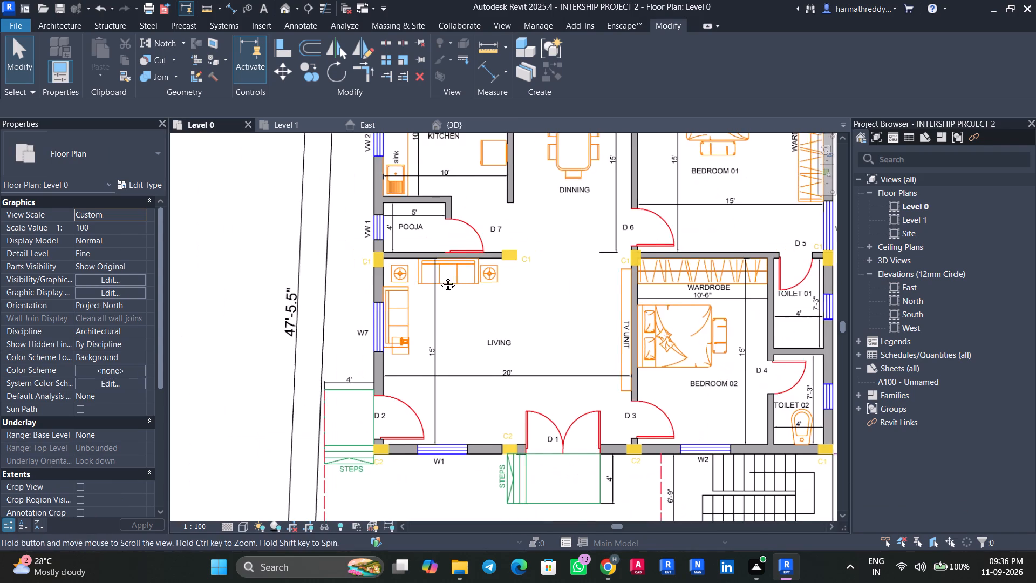
{"action": "middle_click_drag", "start_coordinate": [440, 277], "coordinate": [439, 277]}
{"action": "type", "text": "di"}
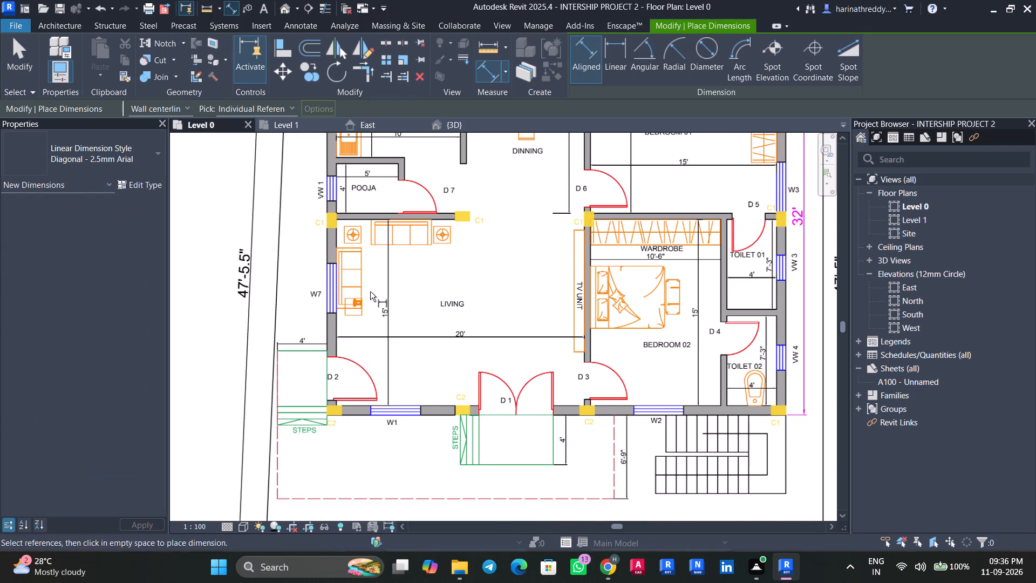
{"action": "scroll", "coordinate": [336, 331], "scroll_direction": "up", "scroll_amount": 3}
{"action": "key", "text": "Tab"}
{"action": "left_click", "coordinate": [340, 327]}
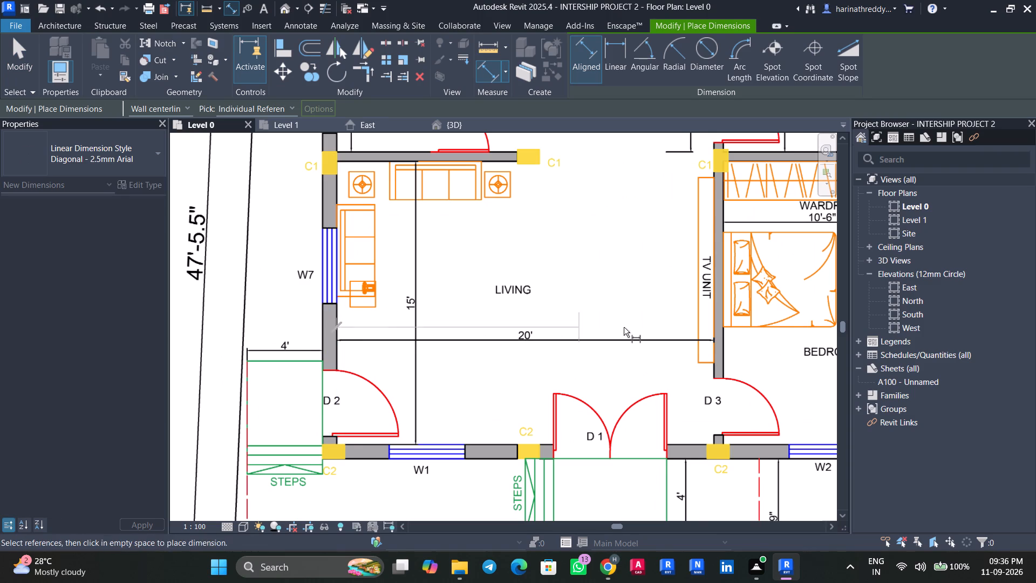
{"action": "left_click", "coordinate": [714, 343]}
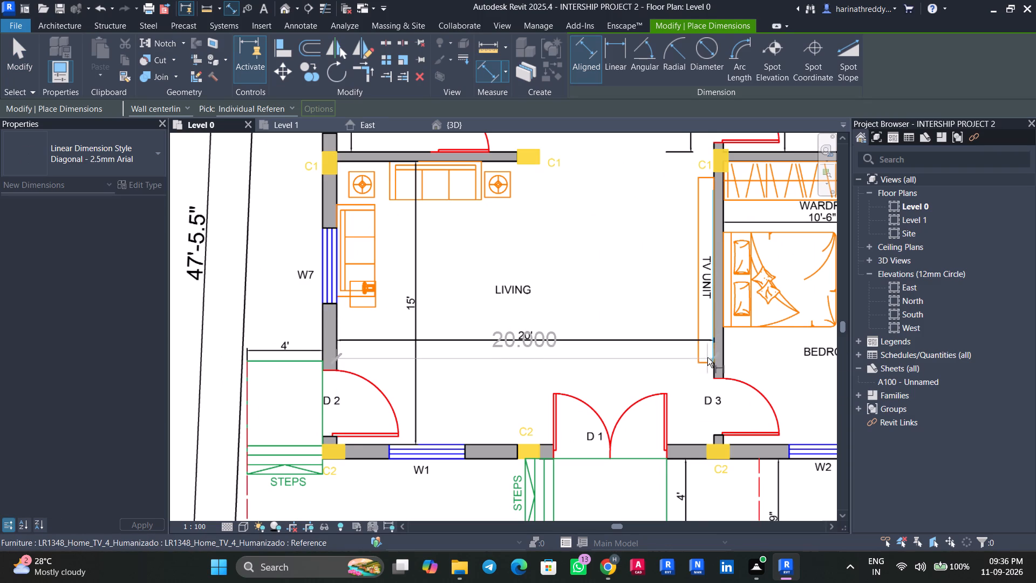
{"action": "left_click", "coordinate": [707, 357]}
{"action": "key", "text": "Escape"}
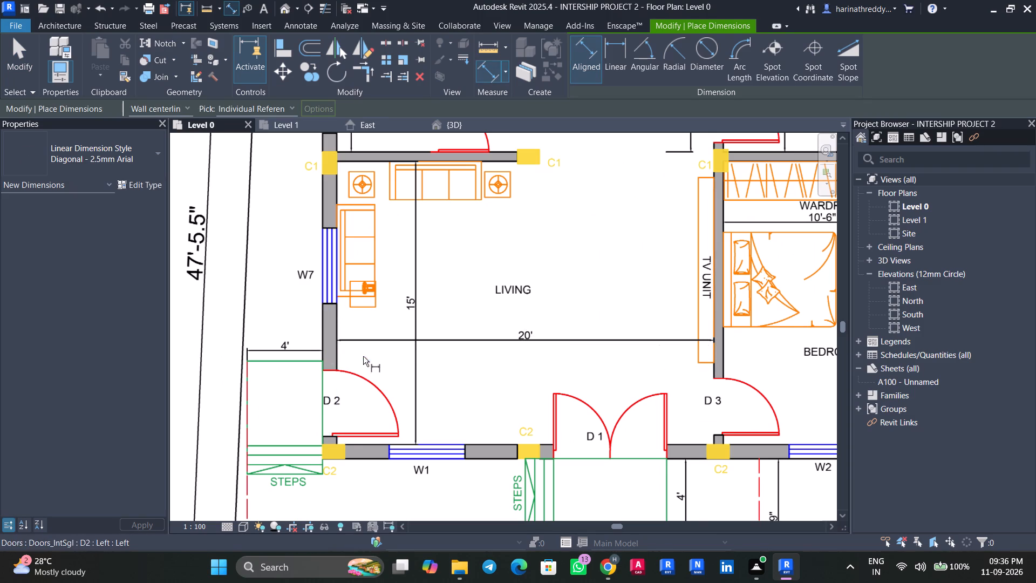
{"action": "key", "text": "Tab"}
{"action": "left_click", "coordinate": [338, 351]}
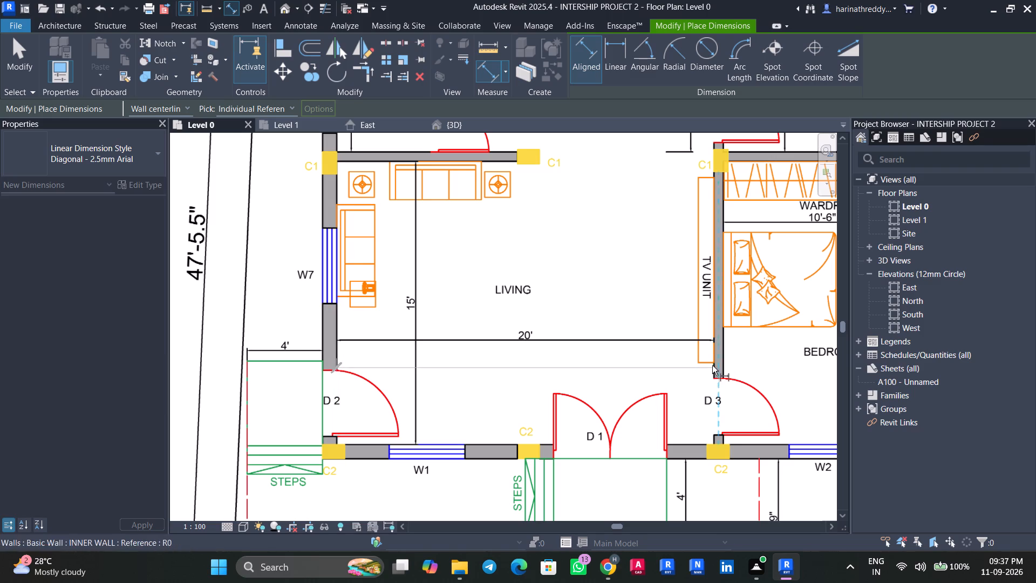
{"action": "left_click", "coordinate": [713, 362]}
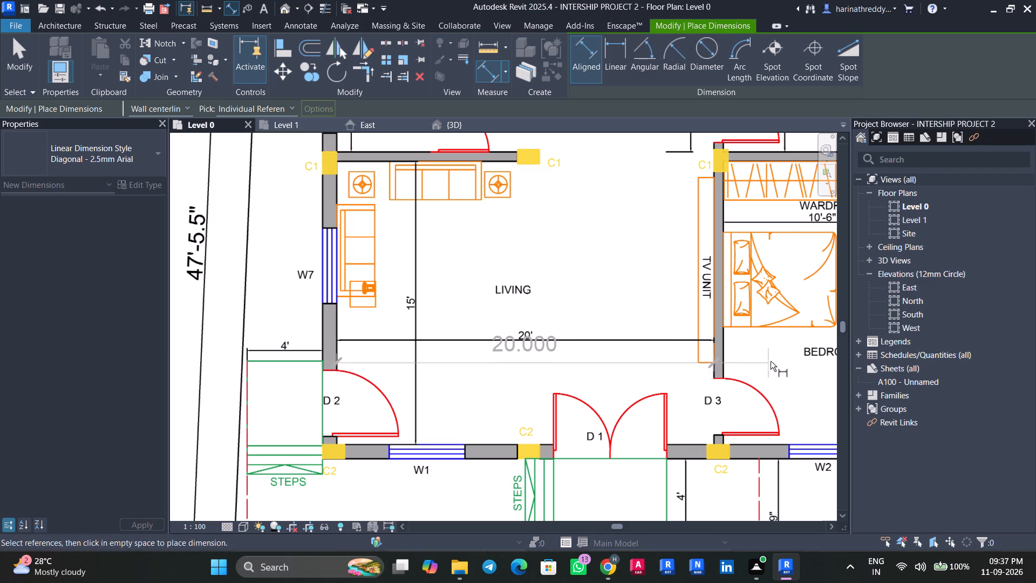
{"action": "left_click", "coordinate": [776, 356]}
{"action": "key", "text": "Escape"}
{"action": "key", "text": "Escape"}
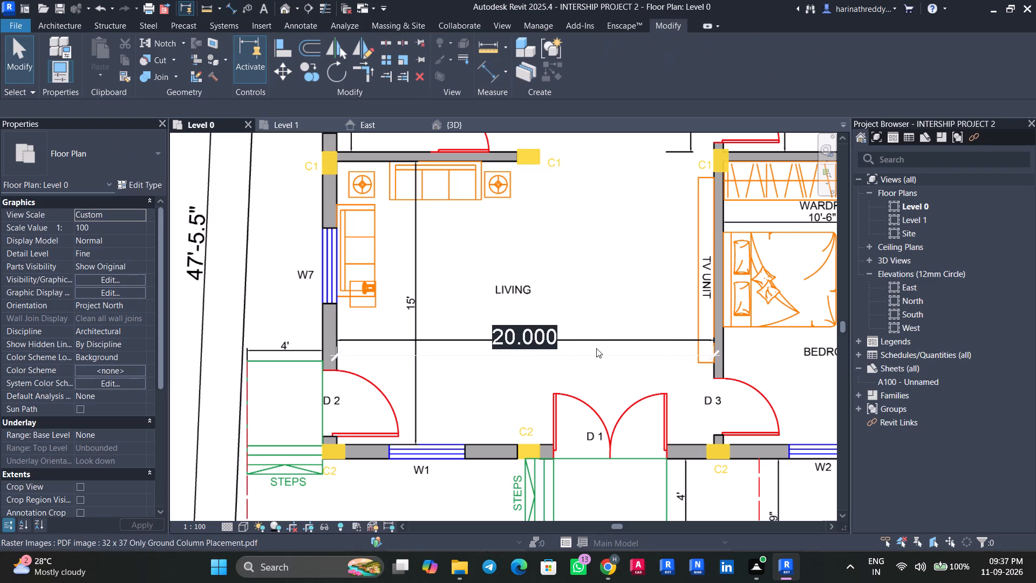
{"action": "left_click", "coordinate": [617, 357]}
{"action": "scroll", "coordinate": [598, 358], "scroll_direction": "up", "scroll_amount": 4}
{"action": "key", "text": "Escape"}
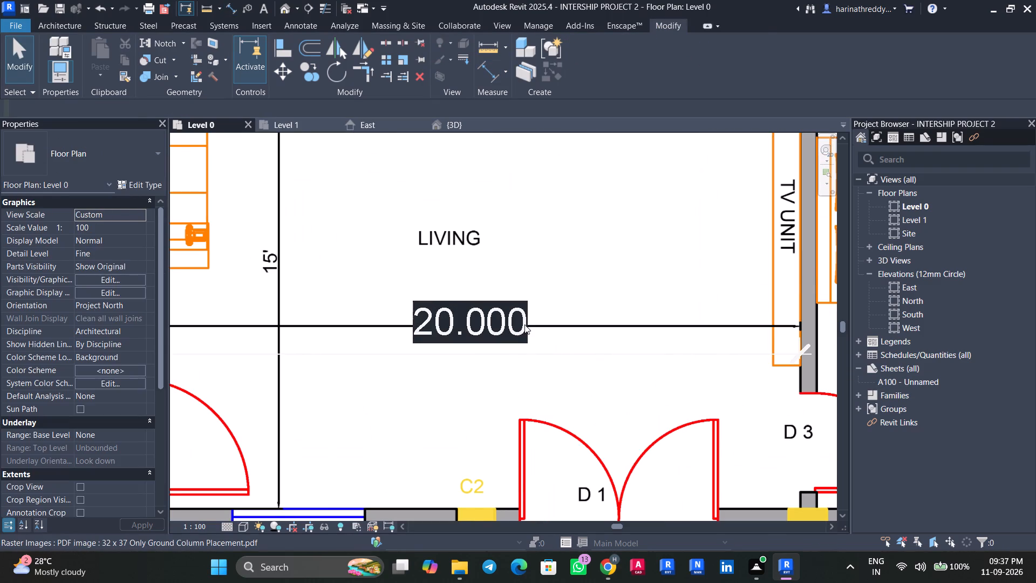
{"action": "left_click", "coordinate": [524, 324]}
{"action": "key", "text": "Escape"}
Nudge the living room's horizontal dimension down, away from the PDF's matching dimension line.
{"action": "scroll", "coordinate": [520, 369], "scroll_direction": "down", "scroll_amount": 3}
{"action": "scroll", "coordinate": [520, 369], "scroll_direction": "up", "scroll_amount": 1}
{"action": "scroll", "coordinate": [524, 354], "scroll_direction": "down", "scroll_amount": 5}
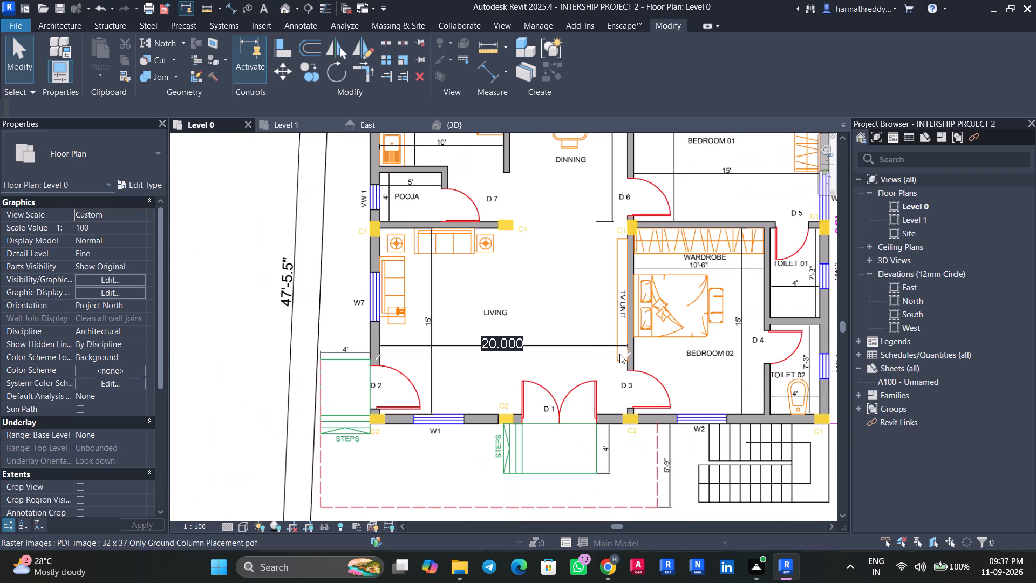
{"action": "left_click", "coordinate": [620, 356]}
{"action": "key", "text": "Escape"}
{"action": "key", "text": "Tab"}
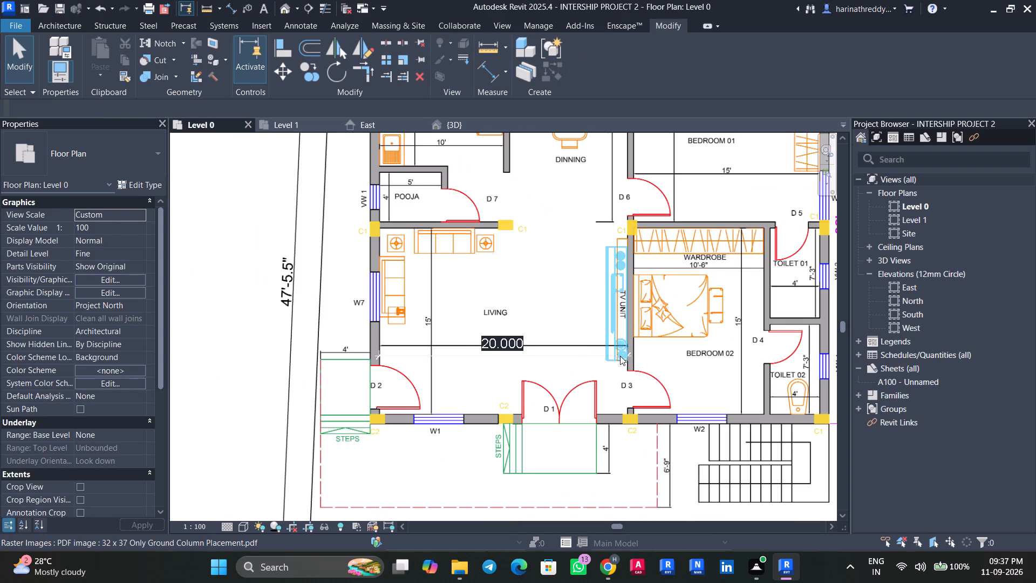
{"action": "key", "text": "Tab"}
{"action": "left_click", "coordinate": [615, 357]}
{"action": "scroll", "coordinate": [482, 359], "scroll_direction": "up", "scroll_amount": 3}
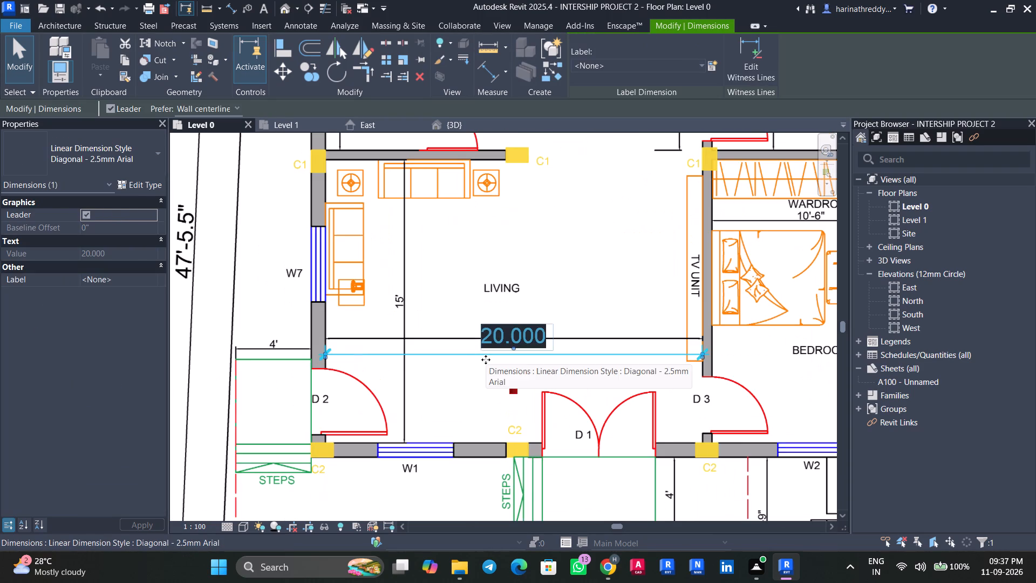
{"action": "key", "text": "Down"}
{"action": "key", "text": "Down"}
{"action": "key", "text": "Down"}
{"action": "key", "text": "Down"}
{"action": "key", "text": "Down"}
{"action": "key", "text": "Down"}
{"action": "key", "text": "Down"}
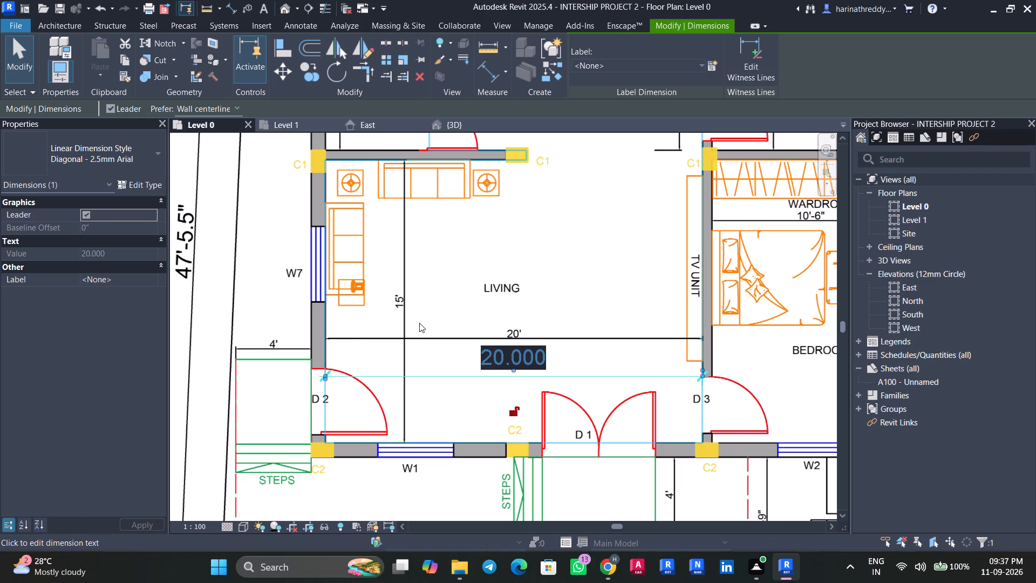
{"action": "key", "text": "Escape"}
Set the project's Length unit format to 0 decimal places with the ' unit symbol.
{"action": "type", "text": "un"}
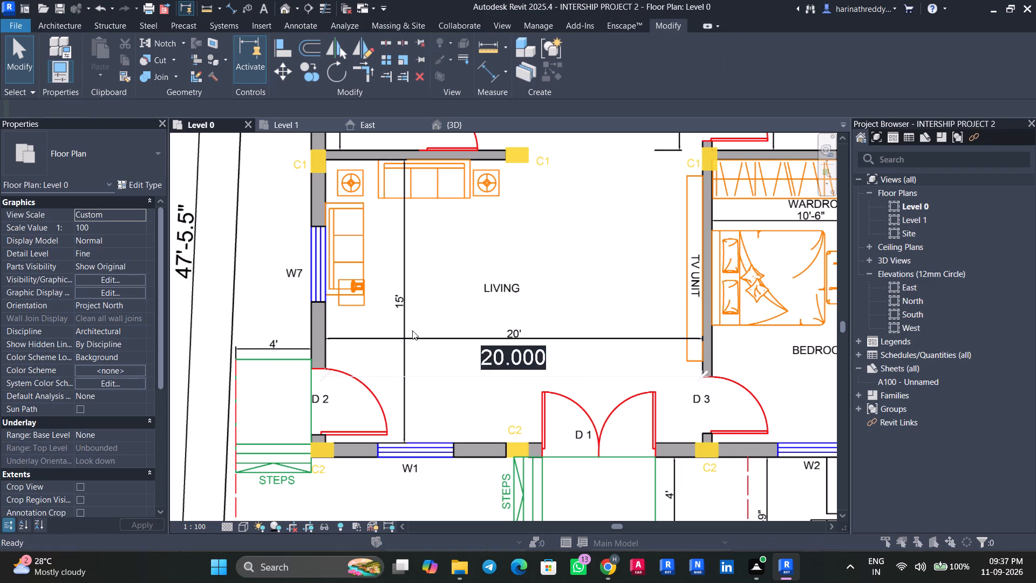
{"action": "left_click", "coordinate": [448, 266]}
{"action": "left_click", "coordinate": [415, 245]}
{"action": "left_click", "coordinate": [415, 245]}
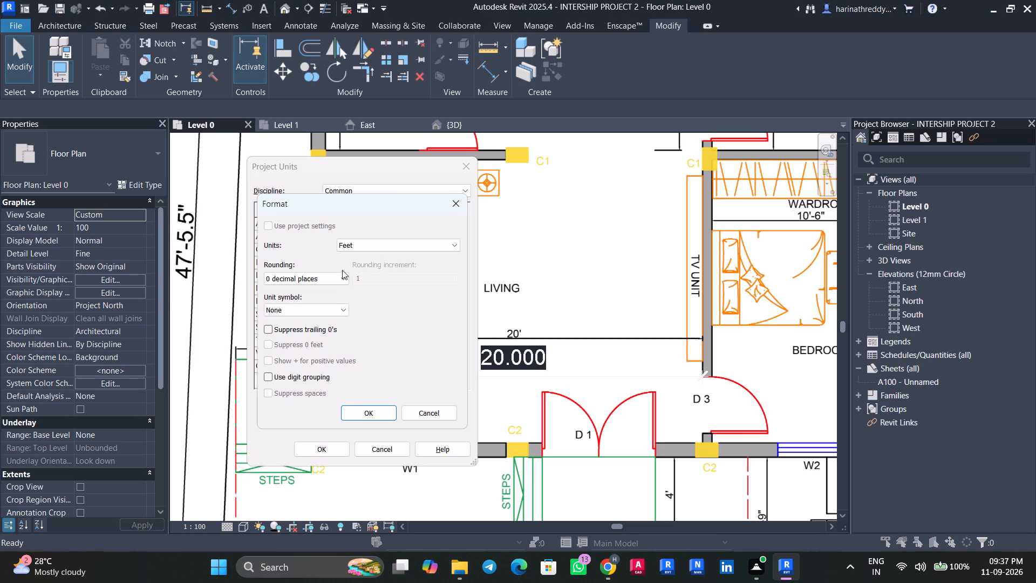
{"action": "left_click", "coordinate": [368, 414]}
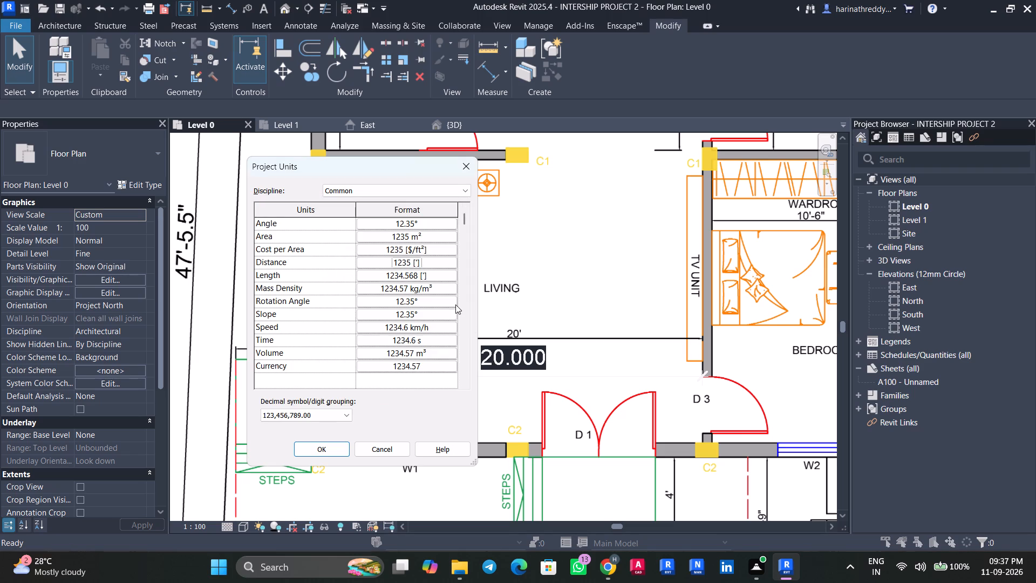
{"action": "left_click", "coordinate": [453, 273]}
{"action": "left_click", "coordinate": [342, 279]}
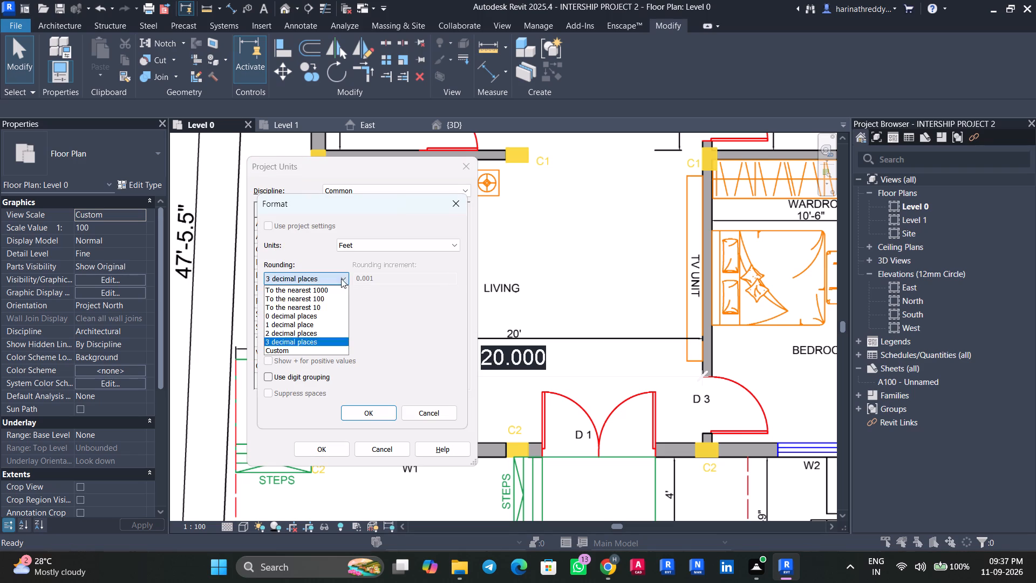
{"action": "left_click", "coordinate": [311, 317]}
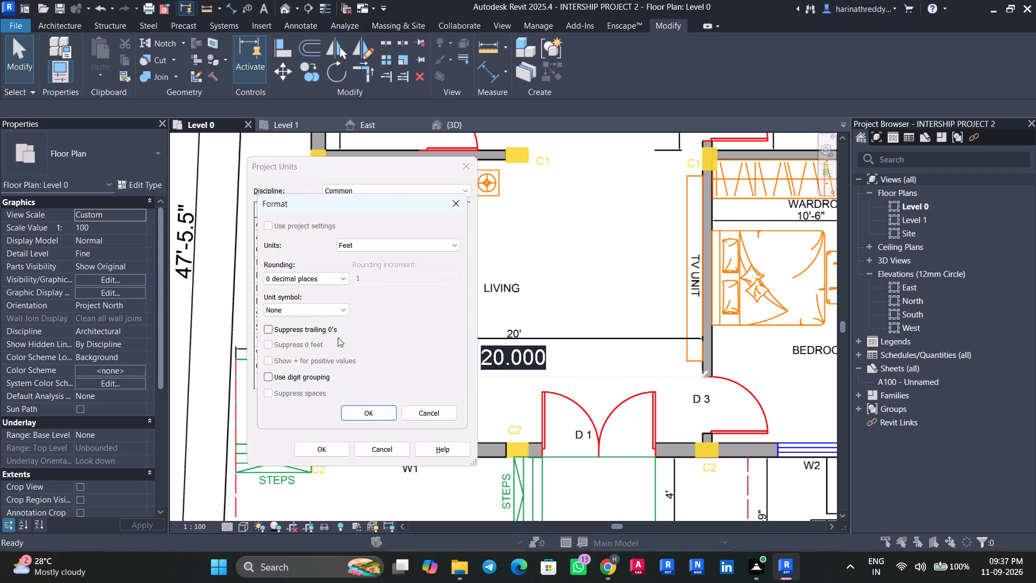
{"action": "left_click", "coordinate": [327, 317]}
{"action": "left_click", "coordinate": [327, 310]}
{"action": "left_click", "coordinate": [315, 324]}
{"action": "left_click", "coordinate": [325, 311]}
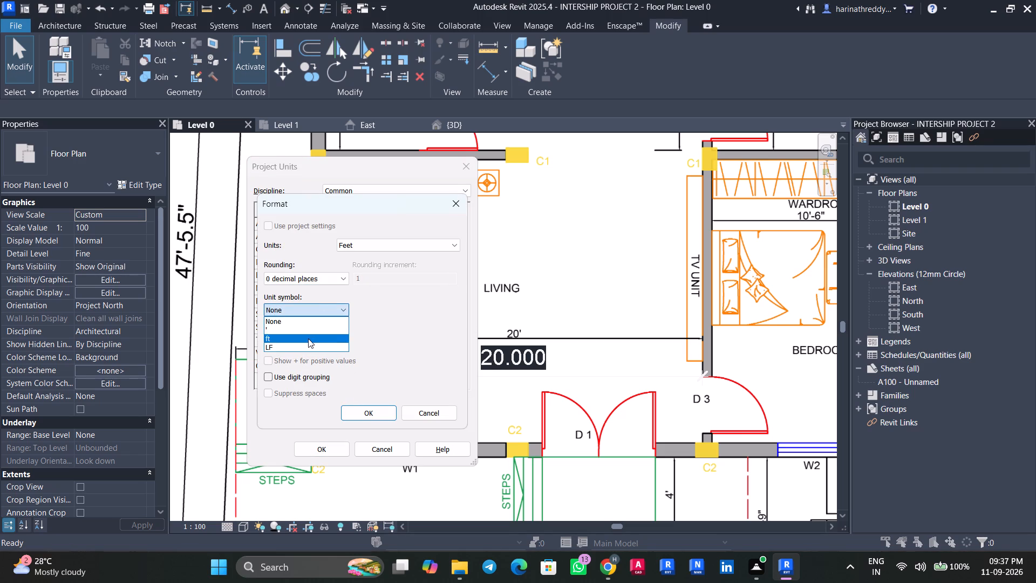
{"action": "left_click", "coordinate": [308, 334]}
{"action": "left_click", "coordinate": [358, 411]}
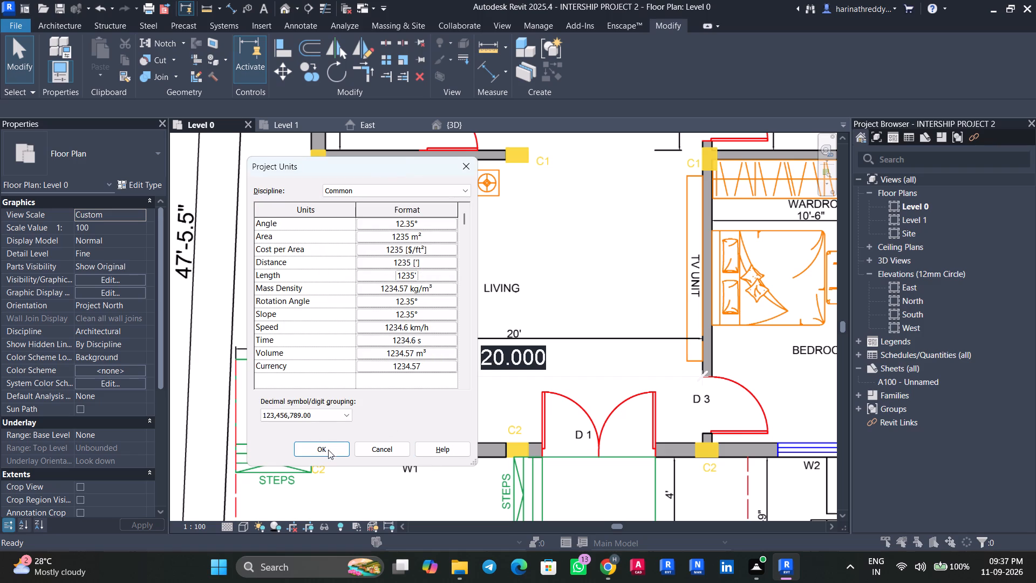
{"action": "left_click", "coordinate": [328, 447]}
Nudge the living room's horizontal dimension up, close to the PDF's matching dimension line.
{"action": "key", "text": "Escape"}
{"action": "left_click", "coordinate": [540, 374]}
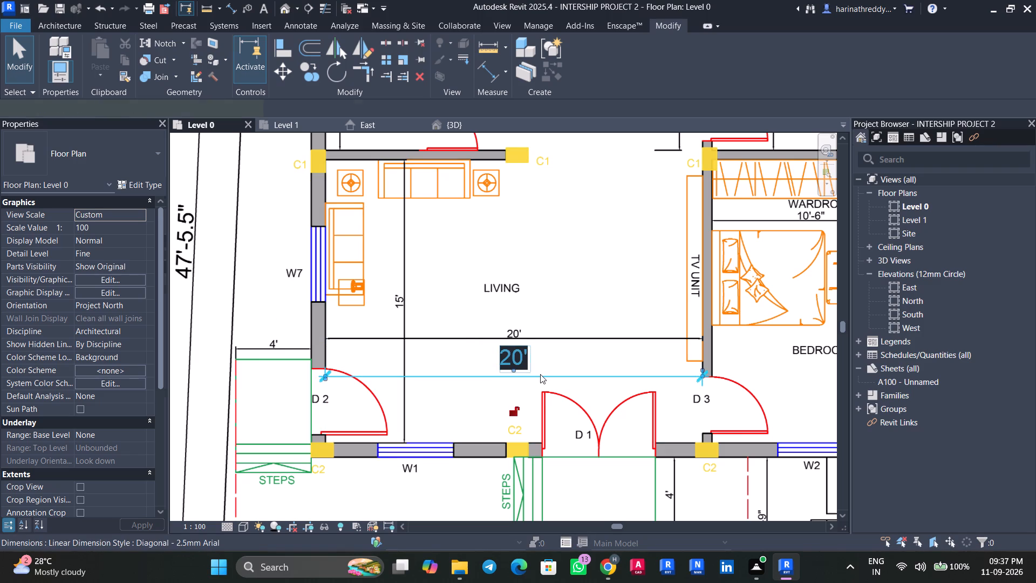
{"action": "key", "text": "Up"}
{"action": "key", "text": "Up"}
{"action": "key", "text": "Up"}
{"action": "key", "text": "Up"}
{"action": "key", "text": "Up"}
{"action": "key", "text": "Up"}
{"action": "key", "text": "Up"}
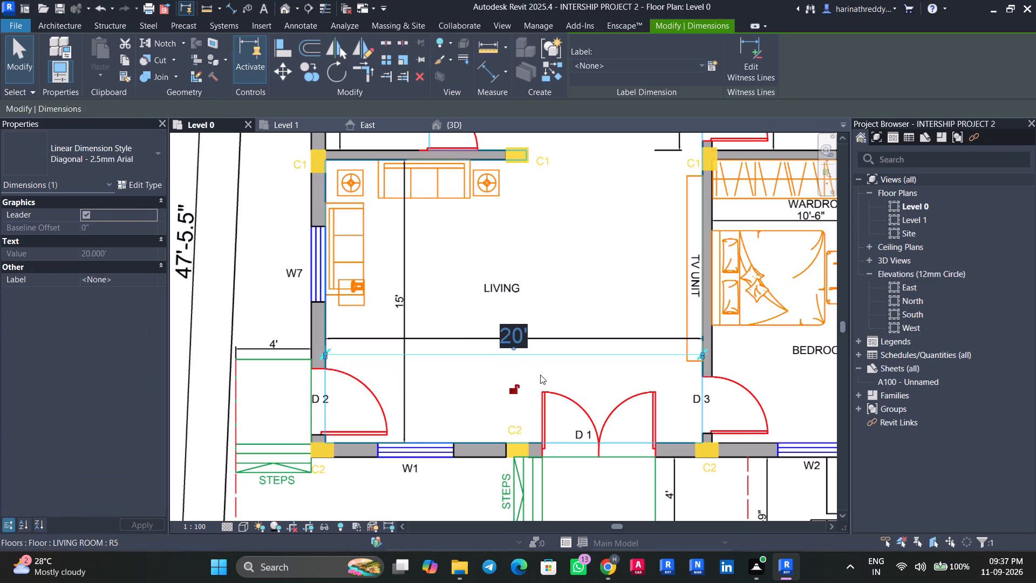
{"action": "key", "text": "Up"}
{"action": "key", "text": "Up"}
{"action": "key", "text": "Up"}
{"action": "key", "text": "Escape"}
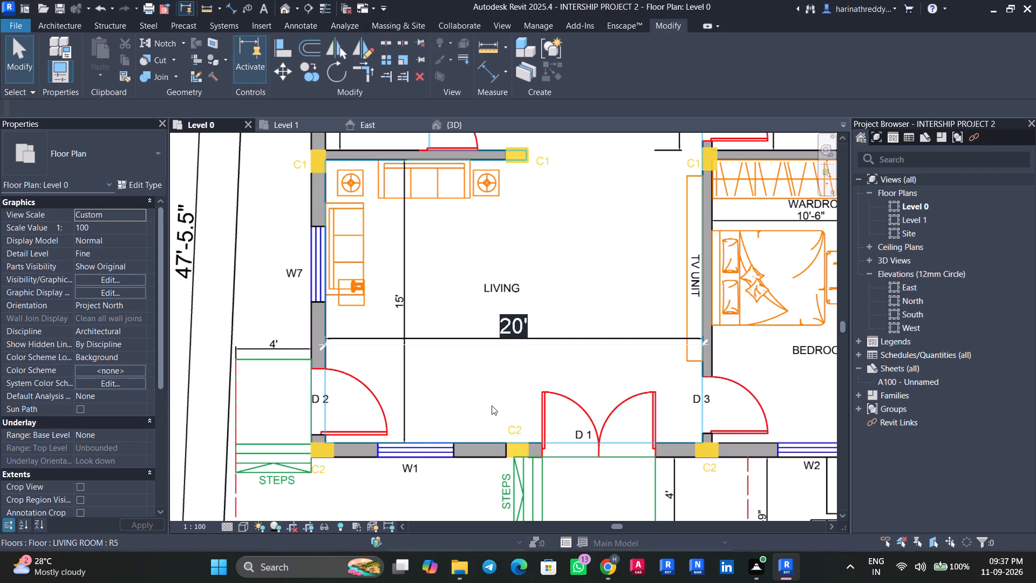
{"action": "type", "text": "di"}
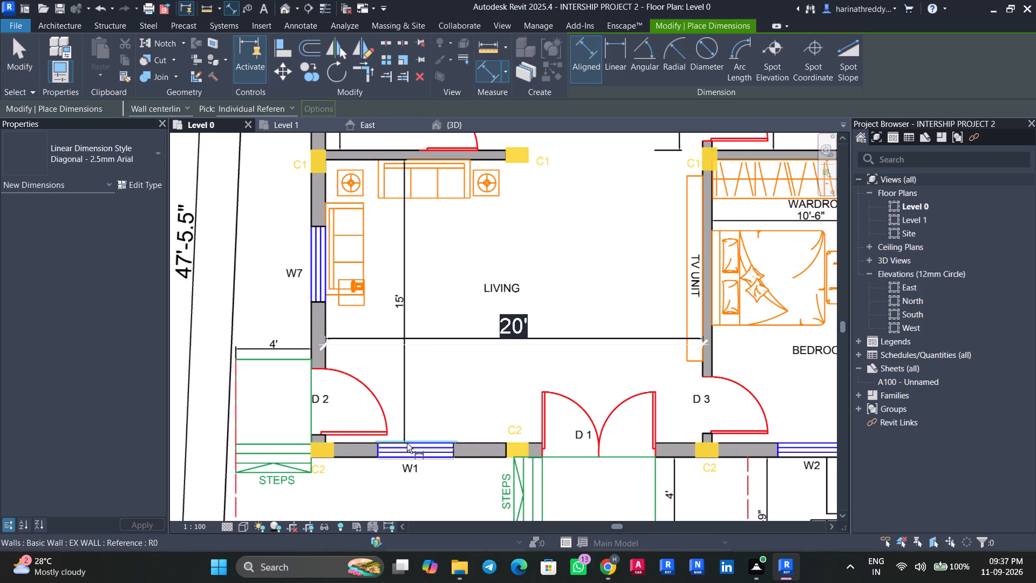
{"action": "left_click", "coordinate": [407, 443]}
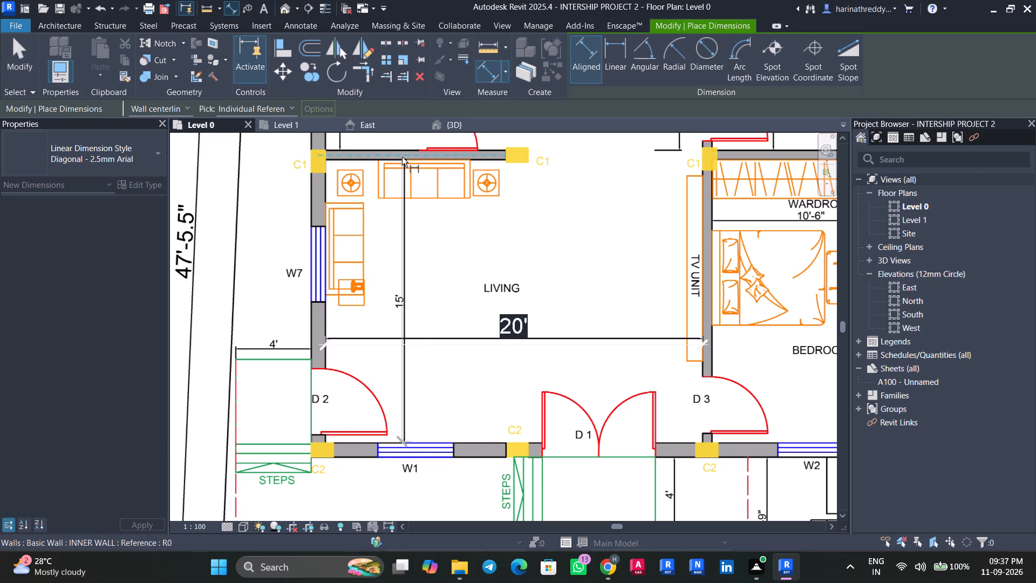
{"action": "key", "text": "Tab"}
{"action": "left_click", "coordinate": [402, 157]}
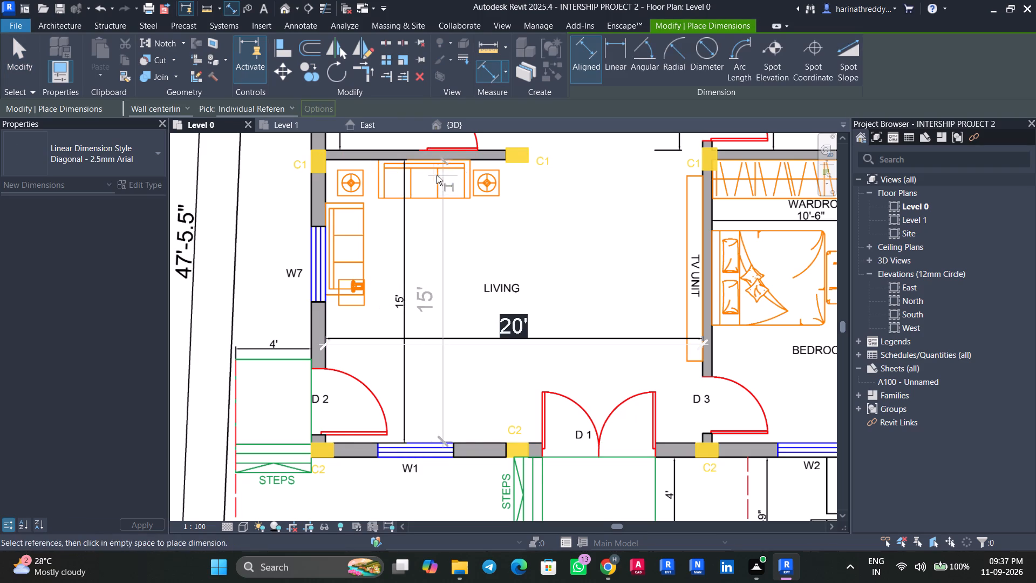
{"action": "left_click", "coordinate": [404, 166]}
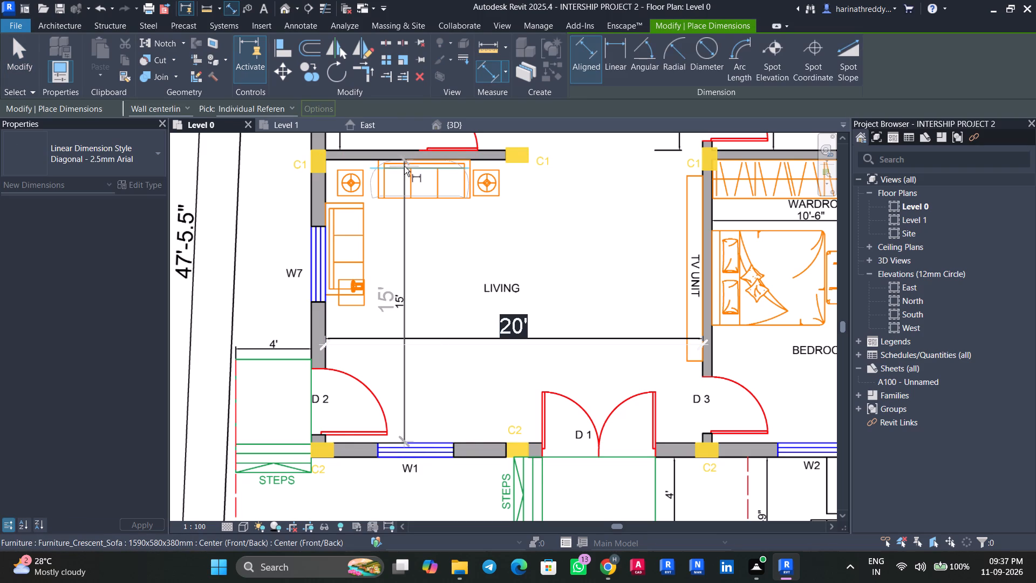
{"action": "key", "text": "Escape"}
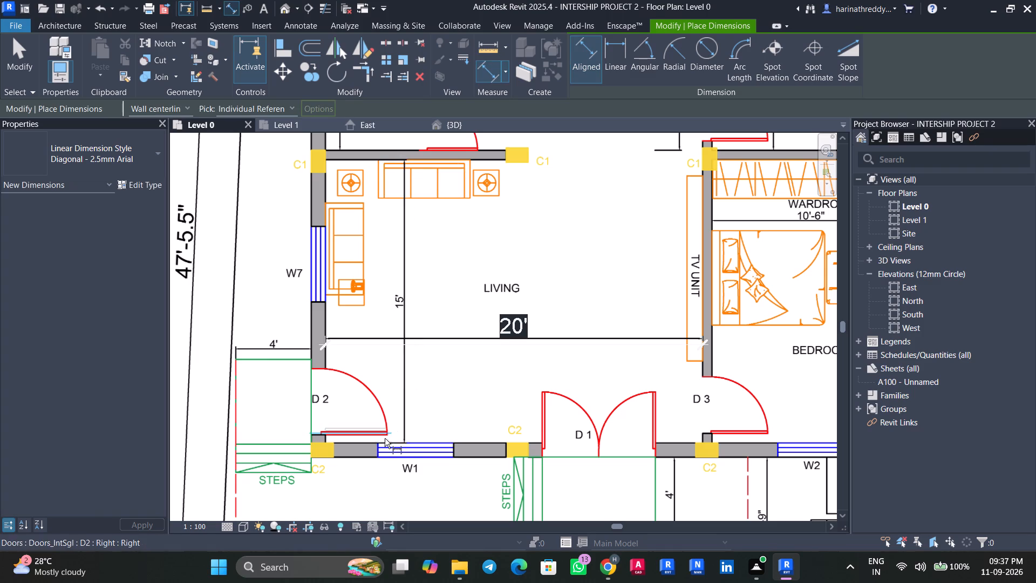
Add a vertical aligned dimension in the living room from the W1 wall's inner face to the inner face of the wall behind the sofa.
{"action": "key", "text": "Tab"}
{"action": "key", "text": "Tab"}
{"action": "left_click", "coordinate": [376, 442]}
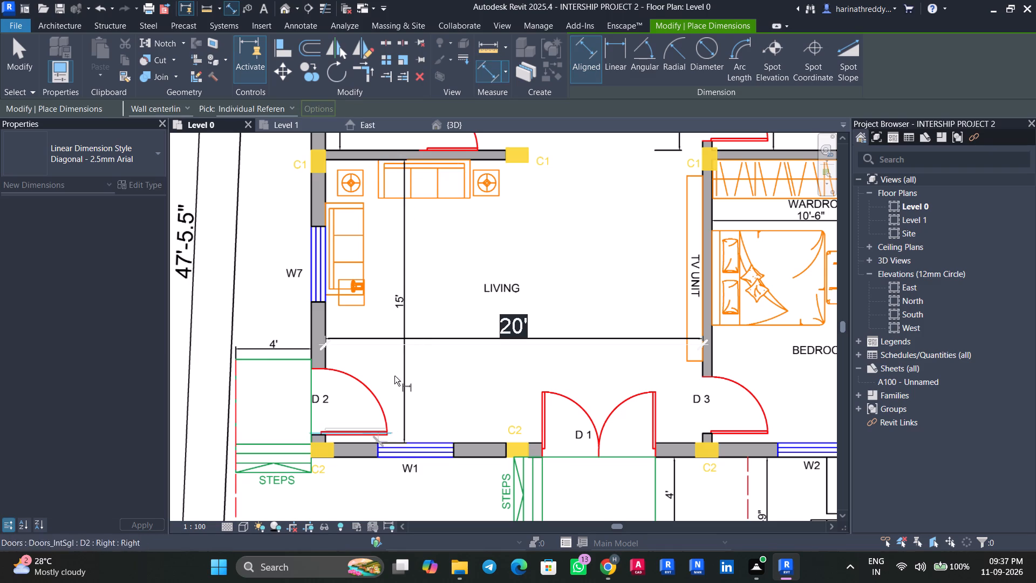
{"action": "key", "text": "Tab"}
{"action": "left_click", "coordinate": [399, 158]}
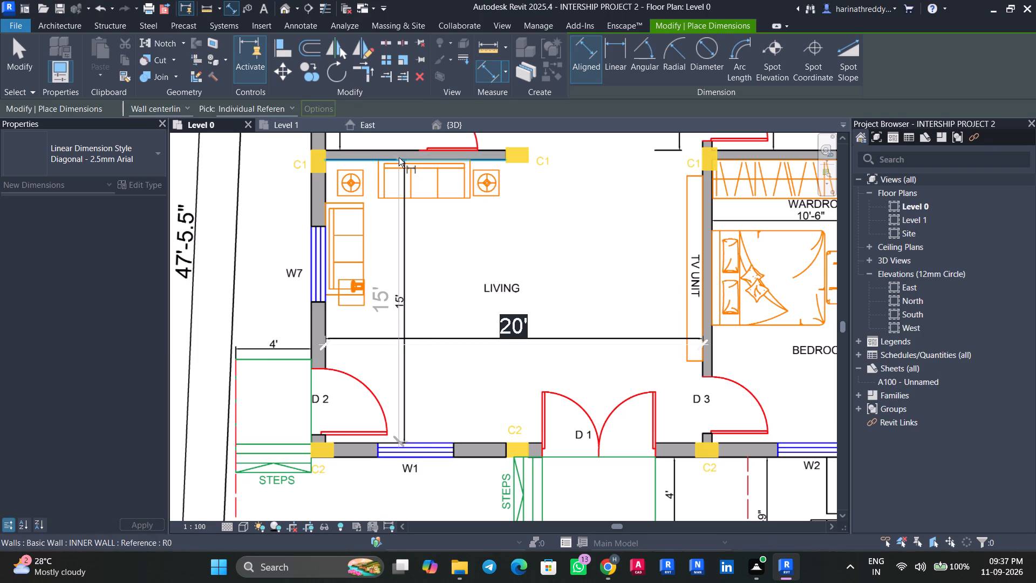
{"action": "left_click", "coordinate": [402, 137]}
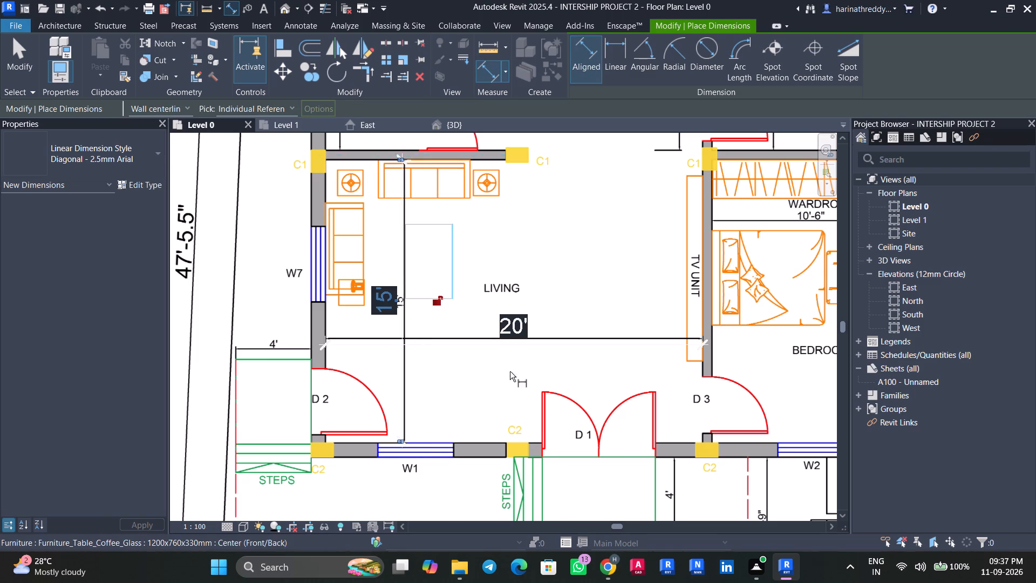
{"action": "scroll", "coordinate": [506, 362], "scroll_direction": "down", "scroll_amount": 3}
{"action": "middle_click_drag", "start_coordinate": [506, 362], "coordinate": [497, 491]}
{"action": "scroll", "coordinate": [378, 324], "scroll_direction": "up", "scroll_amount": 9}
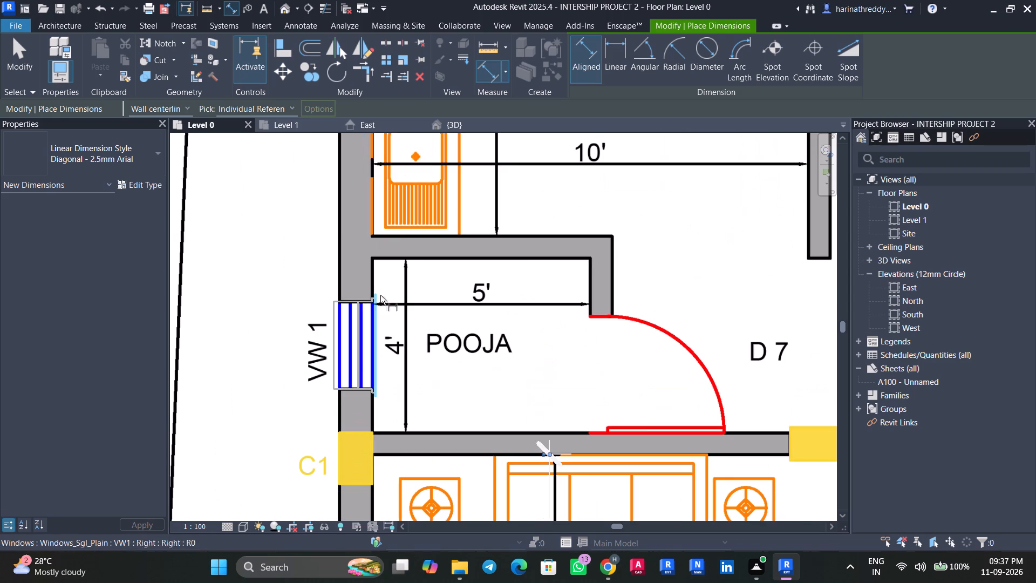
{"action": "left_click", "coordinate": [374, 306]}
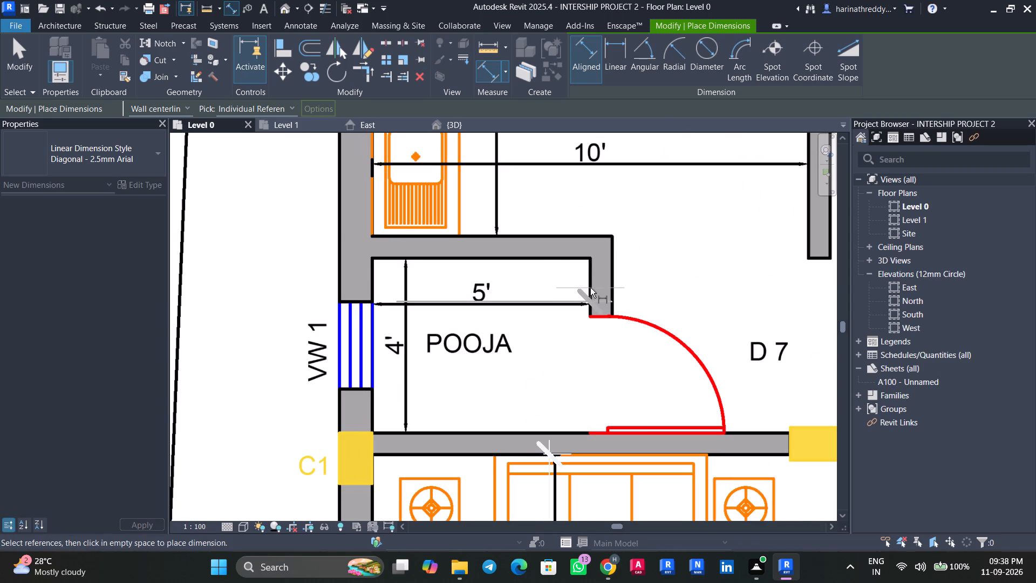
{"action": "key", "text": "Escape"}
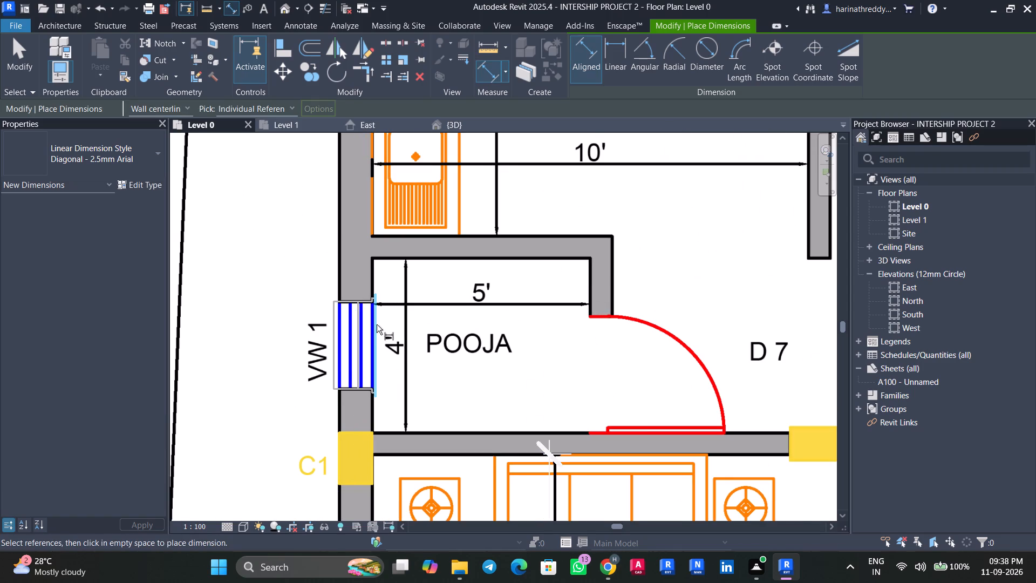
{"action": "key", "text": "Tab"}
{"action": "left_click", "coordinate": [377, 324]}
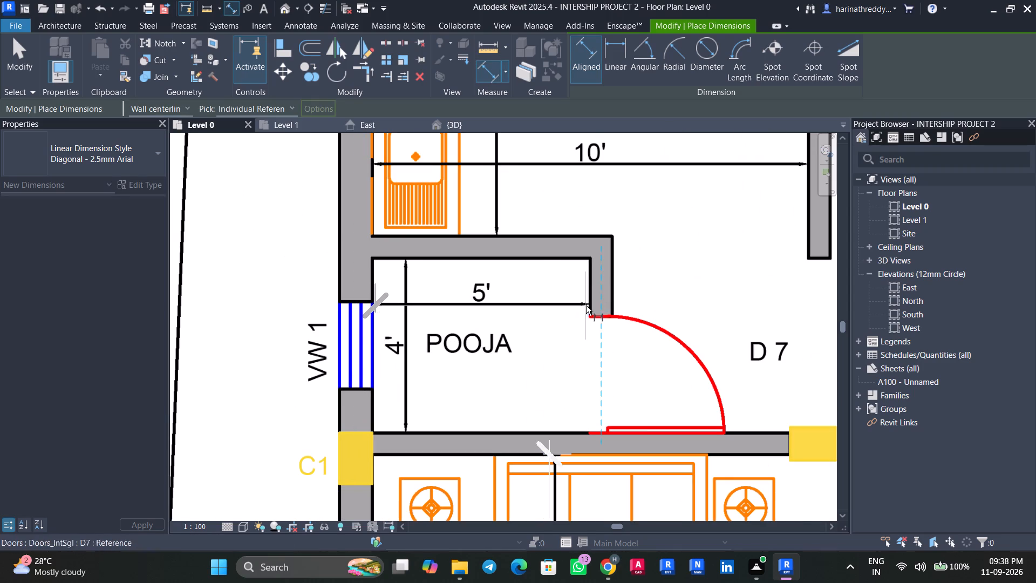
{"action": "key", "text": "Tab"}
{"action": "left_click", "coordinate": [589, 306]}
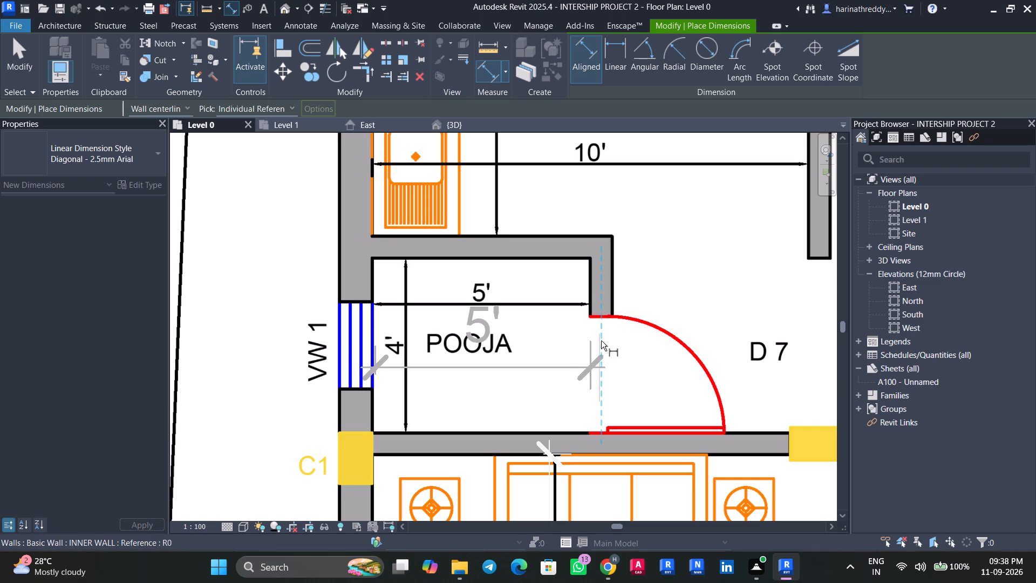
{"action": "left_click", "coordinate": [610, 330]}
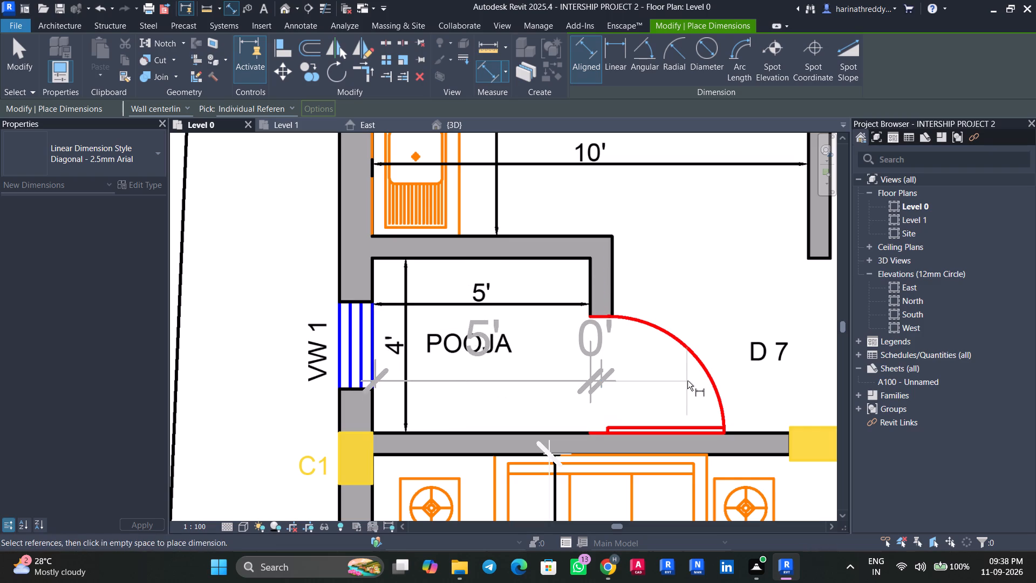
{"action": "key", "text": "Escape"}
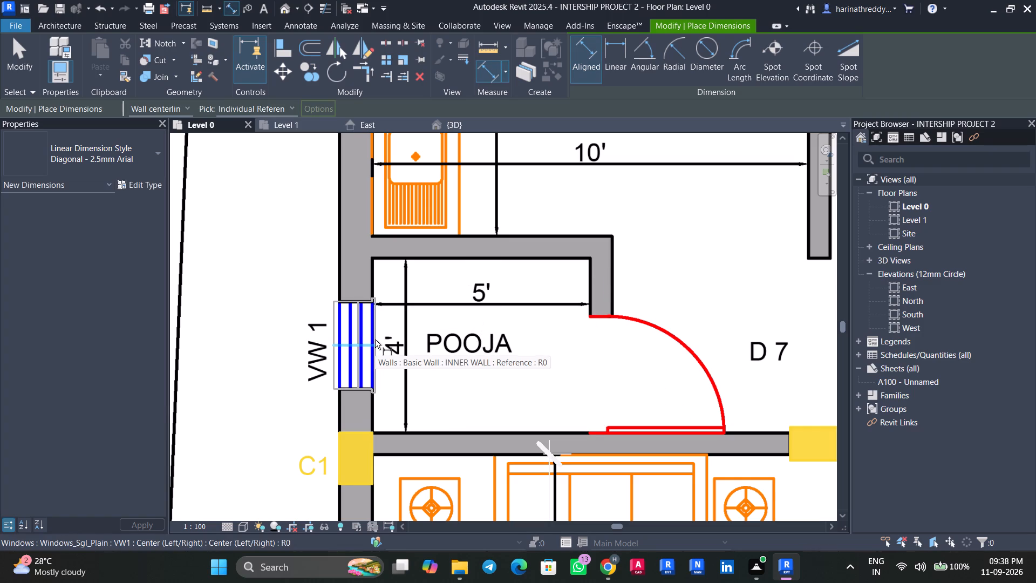
Add a horizontal aligned dimension across the pooja room, from the VW 1 wall's inner face to the short wall beside door D 7.
{"action": "key", "text": "Tab"}
{"action": "key", "text": "Tab"}
{"action": "left_click", "coordinate": [376, 336]}
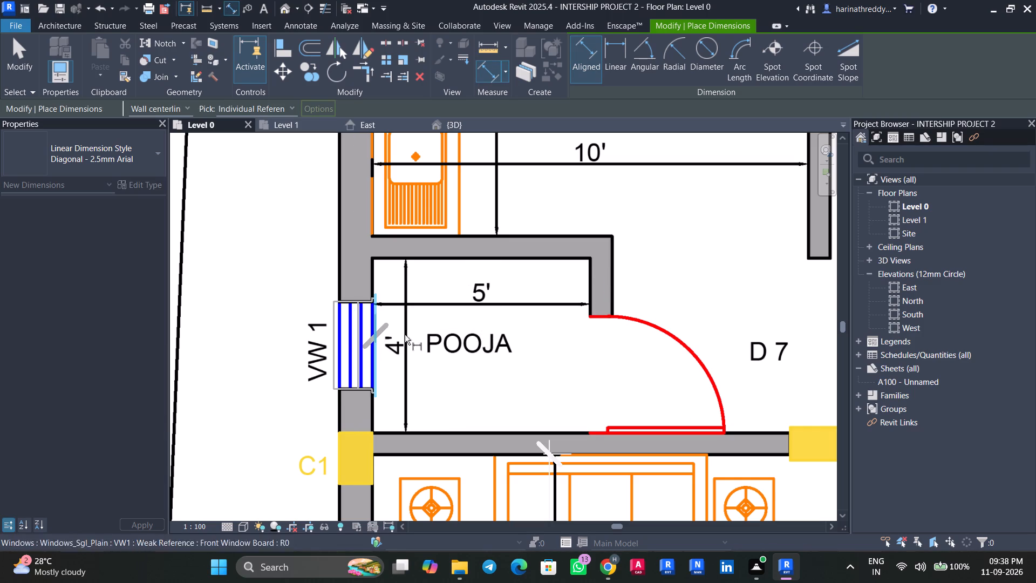
{"action": "key", "text": "Tab"}
{"action": "left_click", "coordinate": [588, 306]}
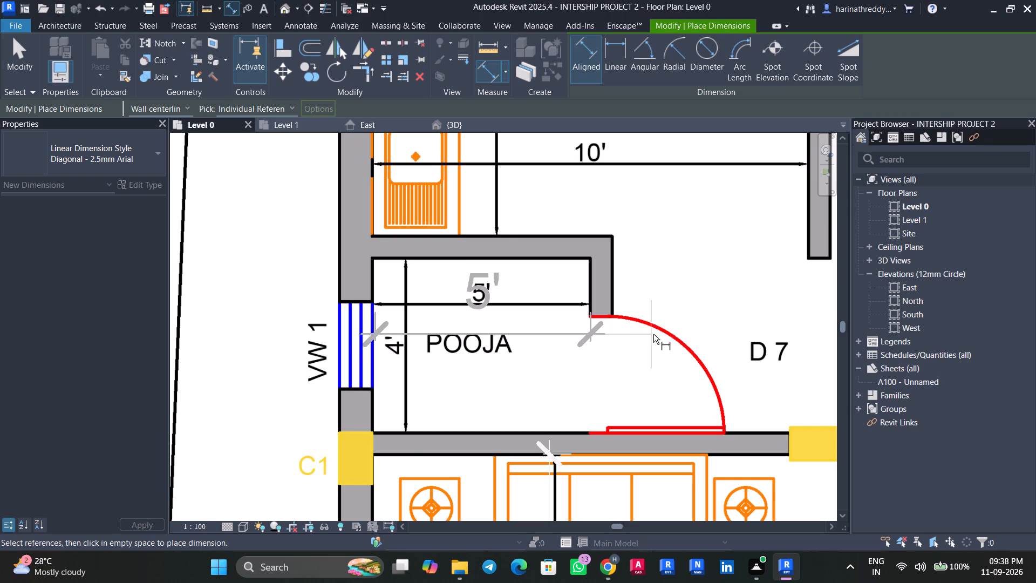
{"action": "left_click", "coordinate": [680, 327]}
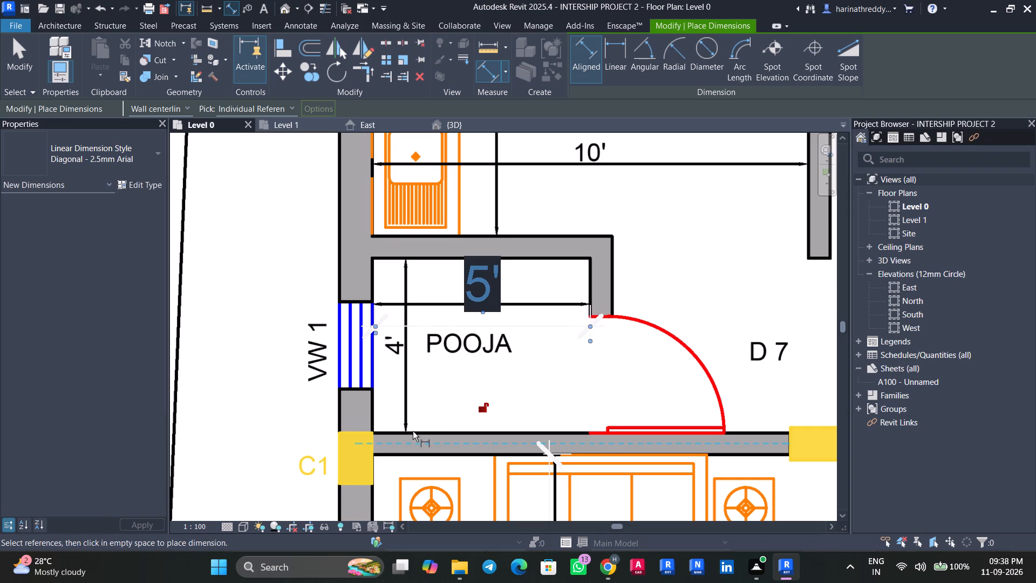
Add a vertical aligned dimension in the pooja room between the inner faces of the living room wall and the kitchen wall.
{"action": "key", "text": "Tab"}
{"action": "left_click", "coordinate": [413, 431]}
{"action": "key", "text": "Tab"}
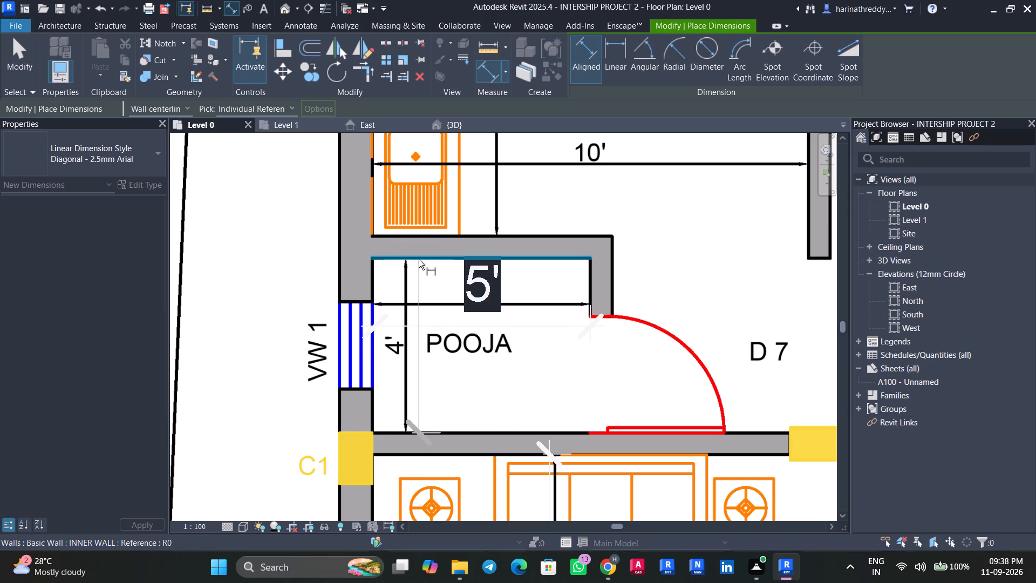
{"action": "left_click", "coordinate": [419, 260]}
{"action": "left_click", "coordinate": [451, 213]}
Add a horizontal aligned dimension across the kitchen, from the VW 2 wall's inner face to the inner face of the wall beside the dining area.
{"action": "scroll", "coordinate": [554, 360], "scroll_direction": "down", "scroll_amount": 3}
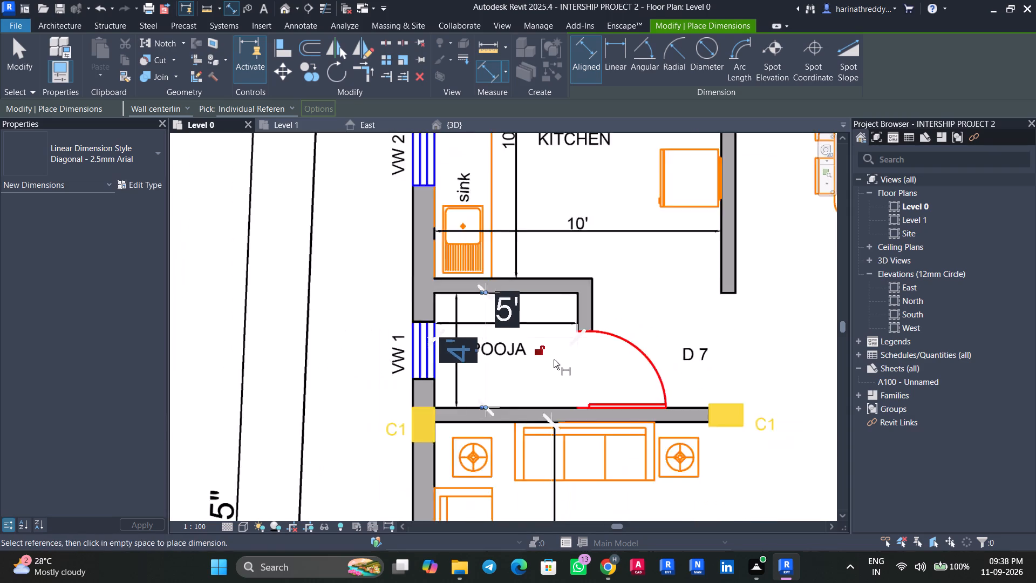
{"action": "scroll", "coordinate": [554, 360], "scroll_direction": "down", "scroll_amount": 3}
{"action": "middle_click_drag", "start_coordinate": [554, 358], "coordinate": [566, 465]}
{"action": "scroll", "coordinate": [481, 370], "scroll_direction": "up", "scroll_amount": 4}
{"action": "key", "text": "Tab"}
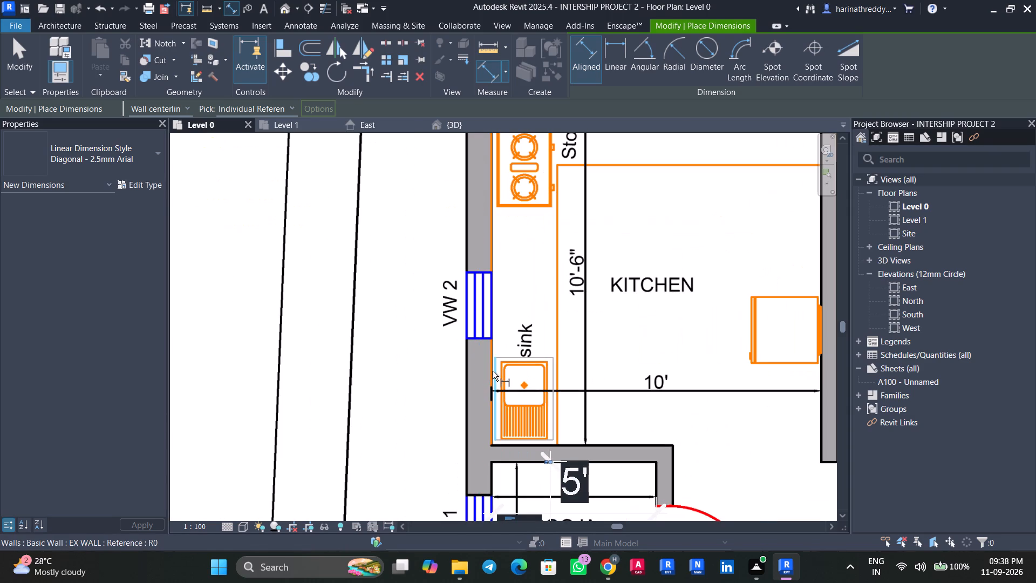
{"action": "key", "text": "Tab"}
{"action": "left_click", "coordinate": [491, 371]}
{"action": "middle_click_drag", "start_coordinate": [681, 385], "coordinate": [473, 401]}
{"action": "key", "text": "Tab"}
{"action": "left_click", "coordinate": [612, 404]}
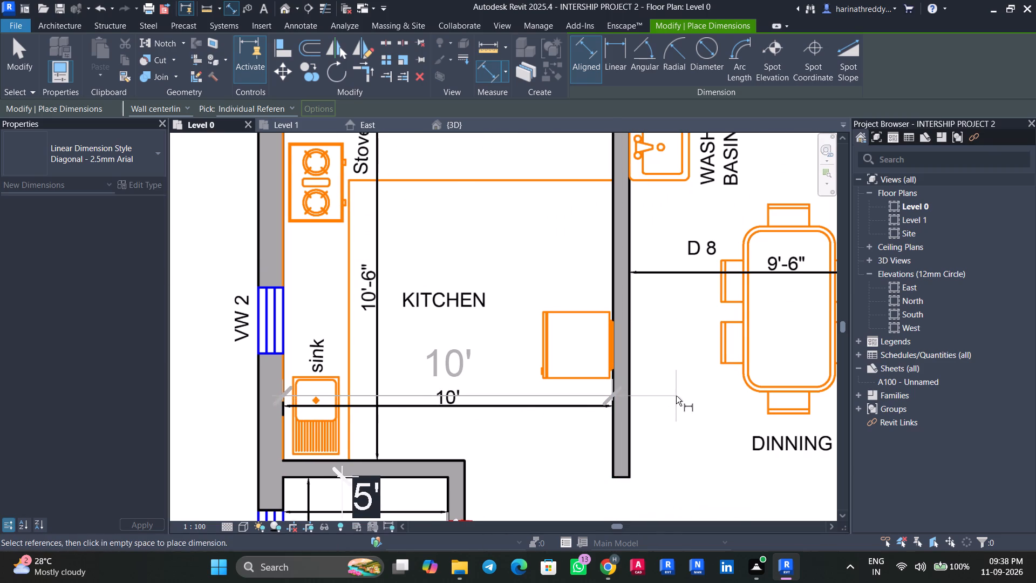
{"action": "left_click", "coordinate": [678, 406]}
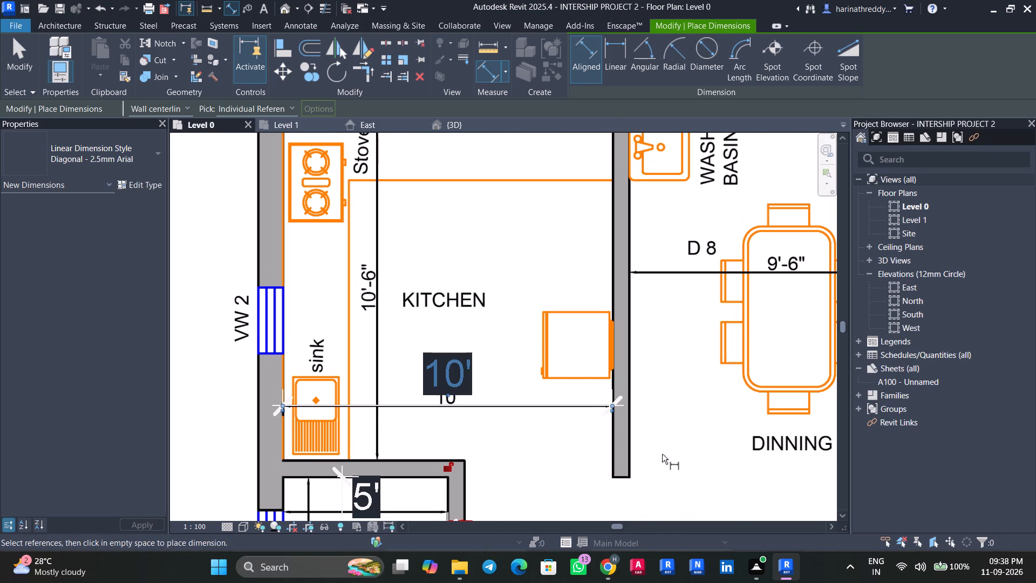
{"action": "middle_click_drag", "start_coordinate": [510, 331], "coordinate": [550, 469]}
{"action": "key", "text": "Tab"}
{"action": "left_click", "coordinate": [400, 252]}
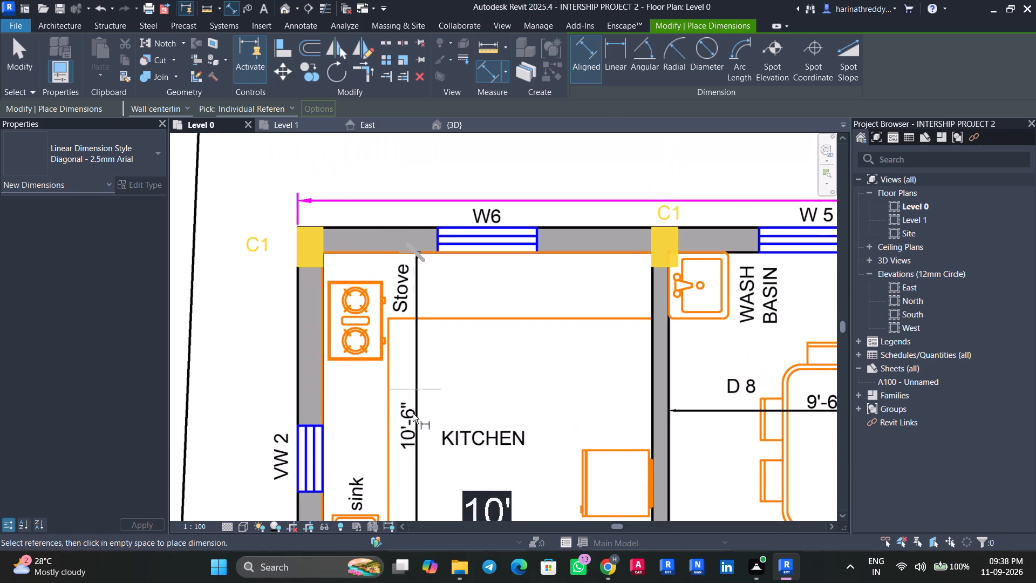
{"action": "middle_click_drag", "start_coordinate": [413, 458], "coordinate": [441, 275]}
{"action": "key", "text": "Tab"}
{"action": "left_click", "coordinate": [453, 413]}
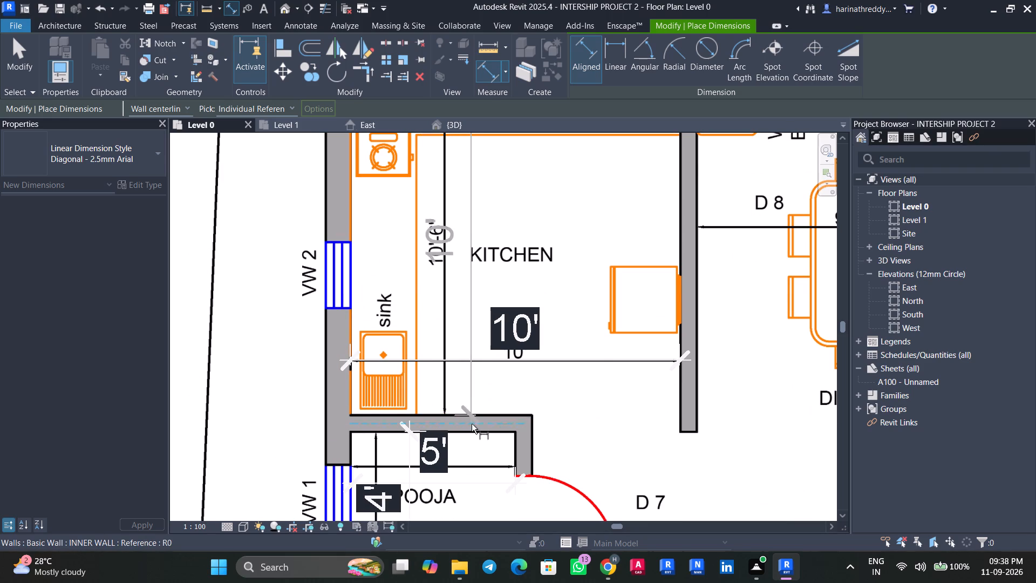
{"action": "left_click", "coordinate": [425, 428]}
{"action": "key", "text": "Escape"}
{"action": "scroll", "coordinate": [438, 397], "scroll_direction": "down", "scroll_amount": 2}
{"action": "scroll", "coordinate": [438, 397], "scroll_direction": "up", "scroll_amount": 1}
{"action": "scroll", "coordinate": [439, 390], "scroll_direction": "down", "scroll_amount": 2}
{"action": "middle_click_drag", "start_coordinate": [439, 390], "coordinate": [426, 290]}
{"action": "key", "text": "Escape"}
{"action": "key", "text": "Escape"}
Set the project's length units, in feet, to round to 2 decimal places.
{"action": "type", "text": "un"}
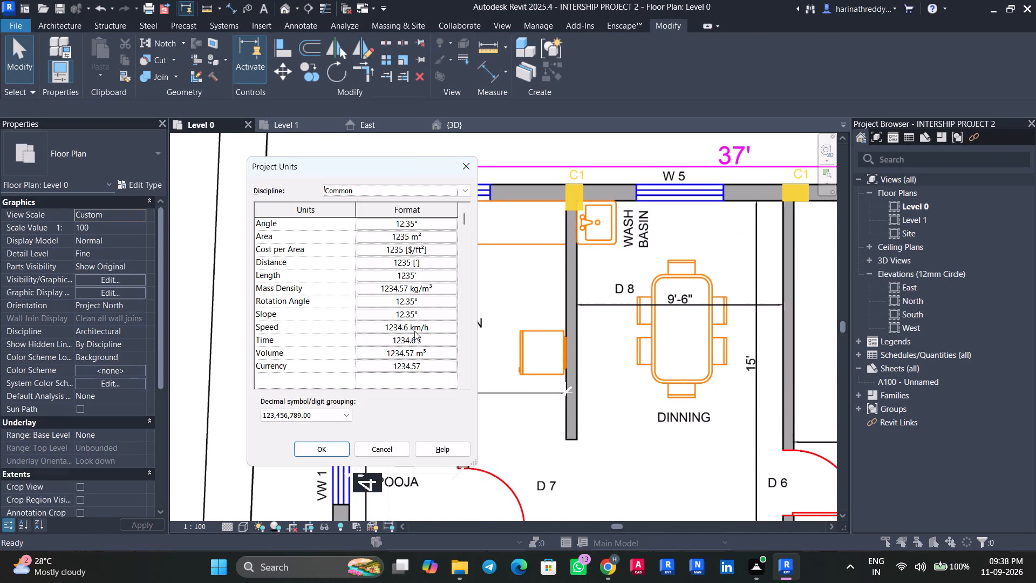
{"action": "left_click", "coordinate": [443, 272]}
{"action": "left_click", "coordinate": [347, 276]}
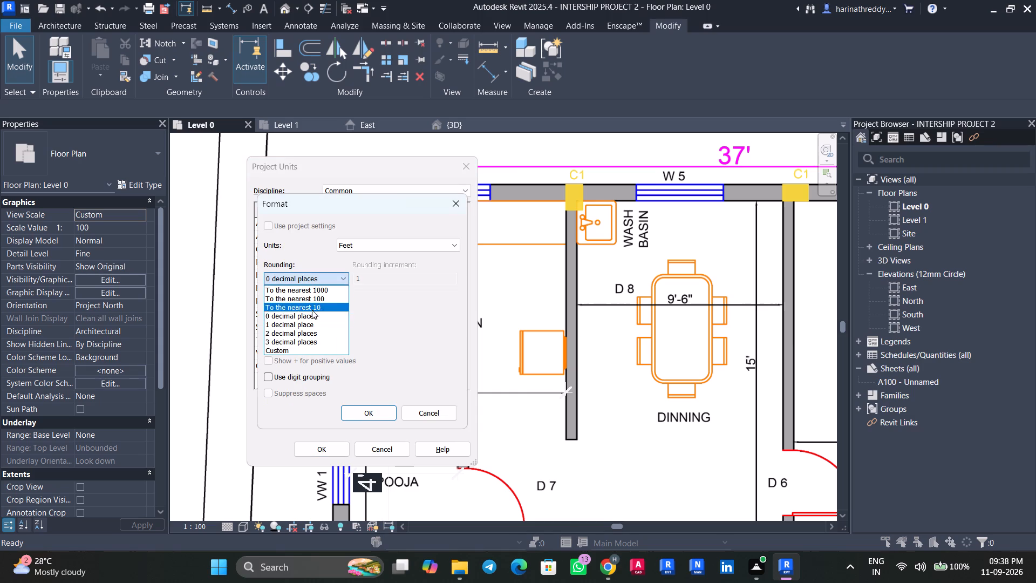
{"action": "left_click", "coordinate": [314, 332]}
{"action": "left_click", "coordinate": [362, 411]}
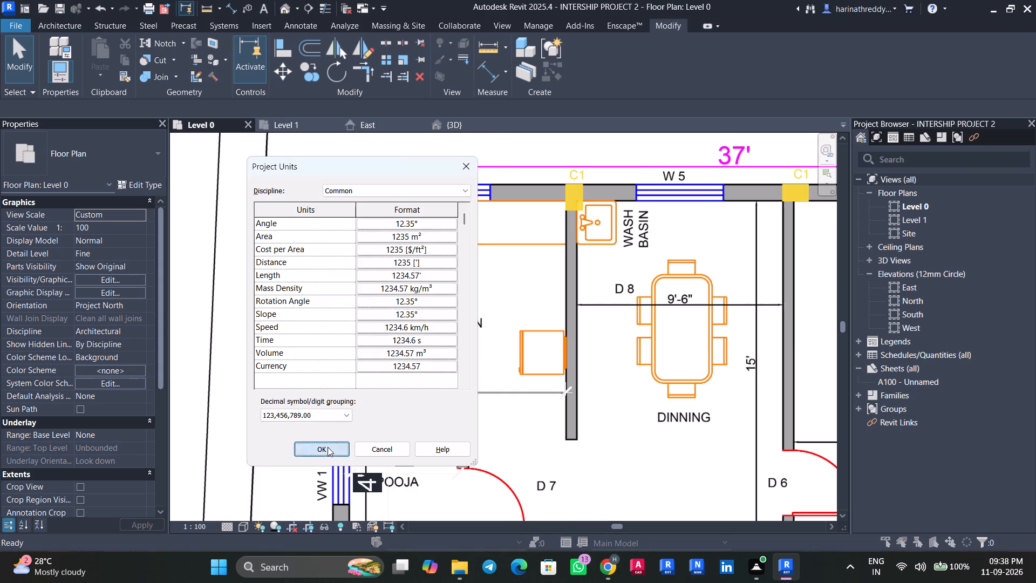
{"action": "left_click", "coordinate": [328, 447]}
{"action": "middle_click_drag", "start_coordinate": [468, 409], "coordinate": [453, 334]}
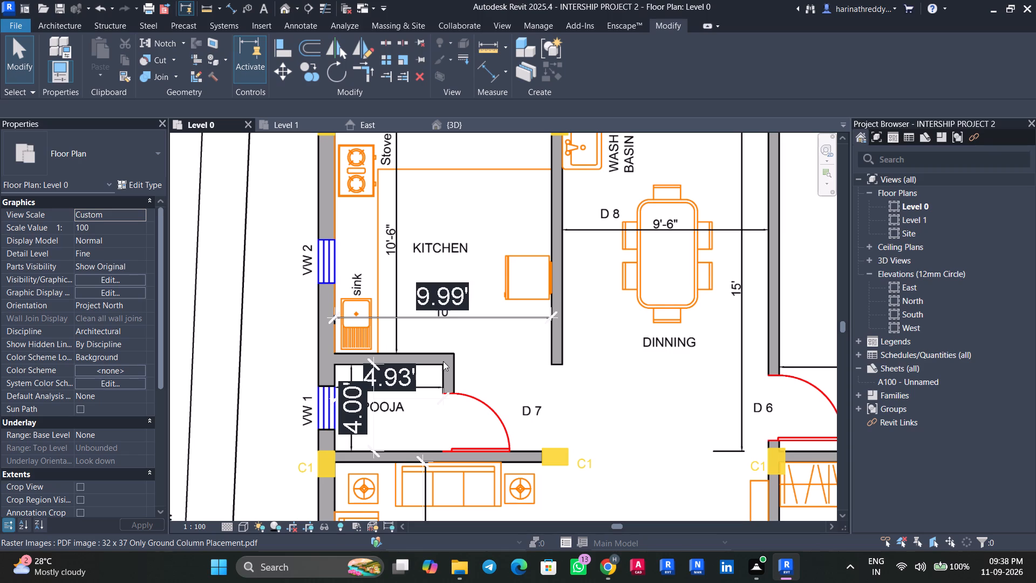
{"action": "key", "text": "Escape"}
{"action": "key", "text": "Escape"}
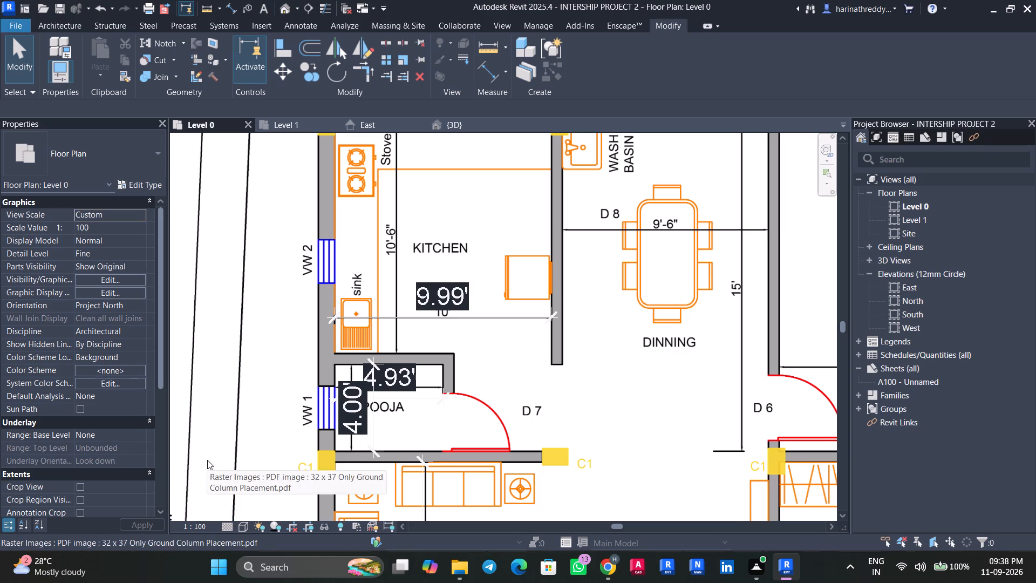
Unload the linked PDF 32 x 37 Only Ground Column Placement from the model.
{"action": "scroll", "coordinate": [388, 365], "scroll_direction": "down", "scroll_amount": 8}
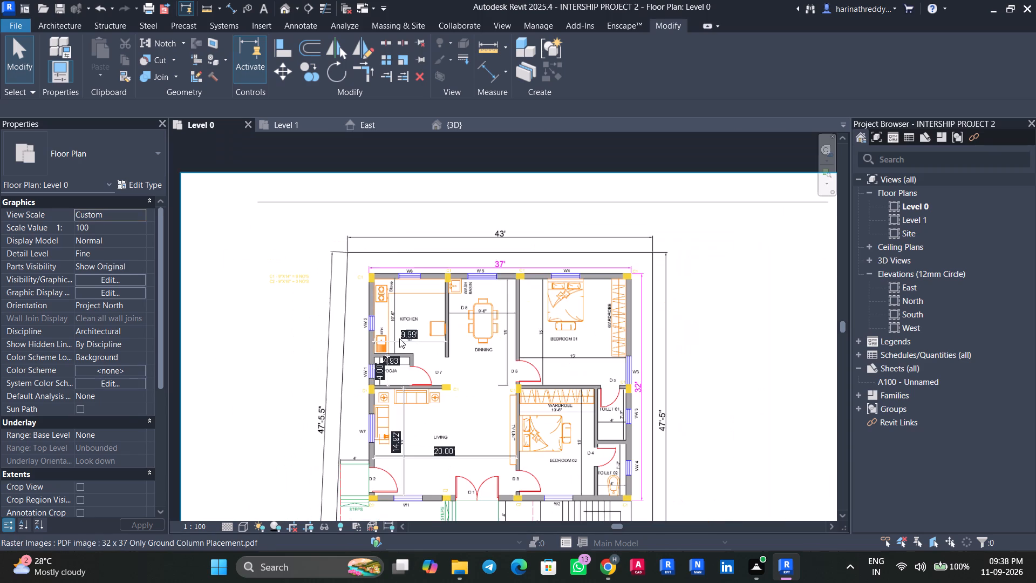
{"action": "left_click", "coordinate": [260, 22]}
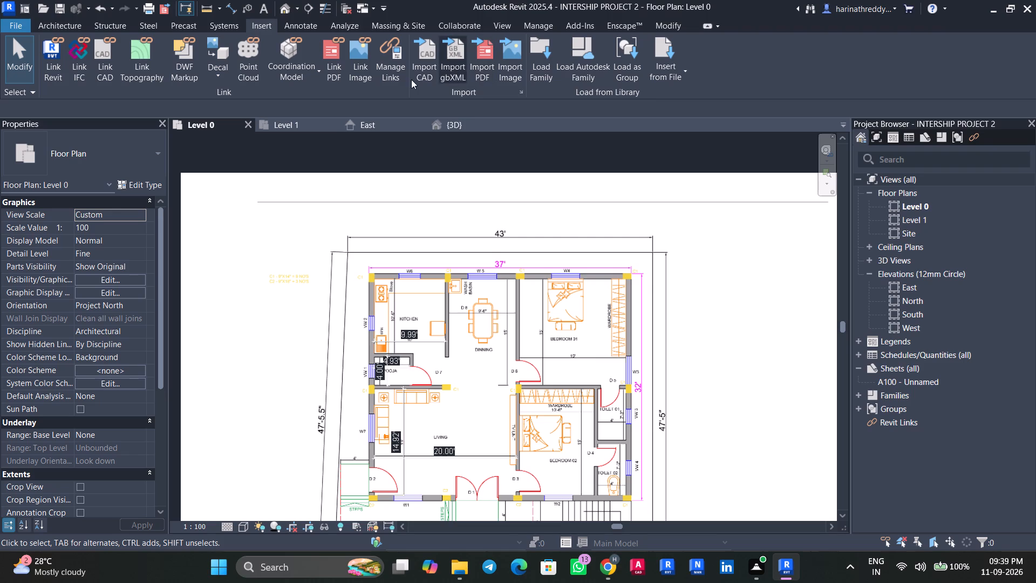
{"action": "left_click", "coordinate": [339, 79]}
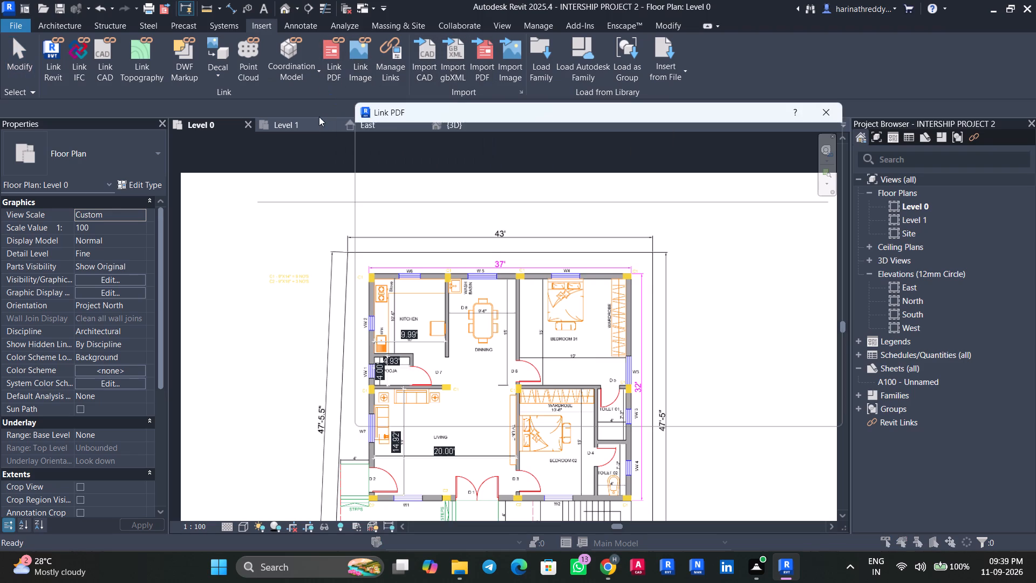
{"action": "key", "text": "Escape"}
{"action": "left_click", "coordinate": [393, 76]}
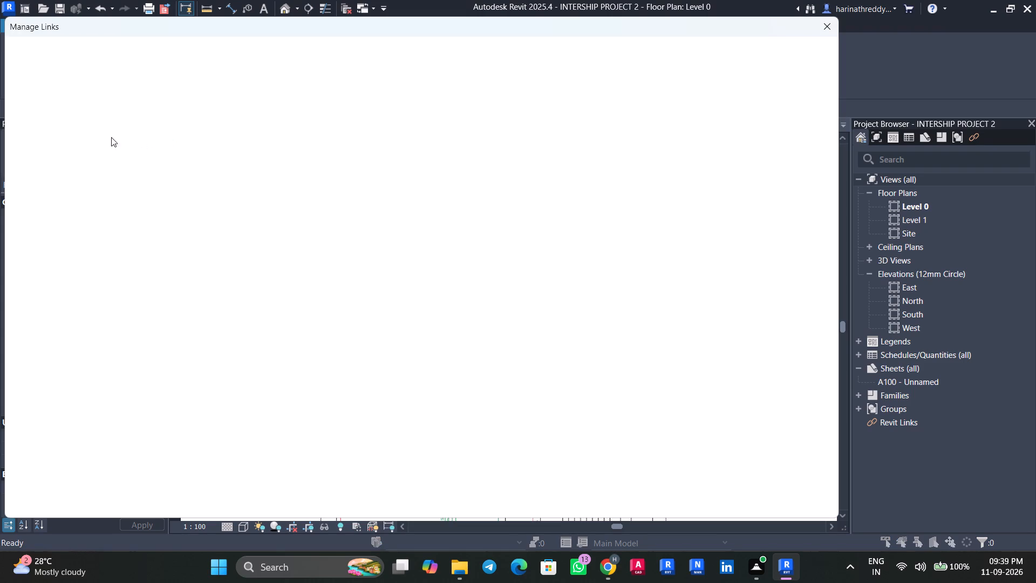
{"action": "left_click", "coordinate": [98, 137]}
{"action": "left_click", "coordinate": [96, 83]}
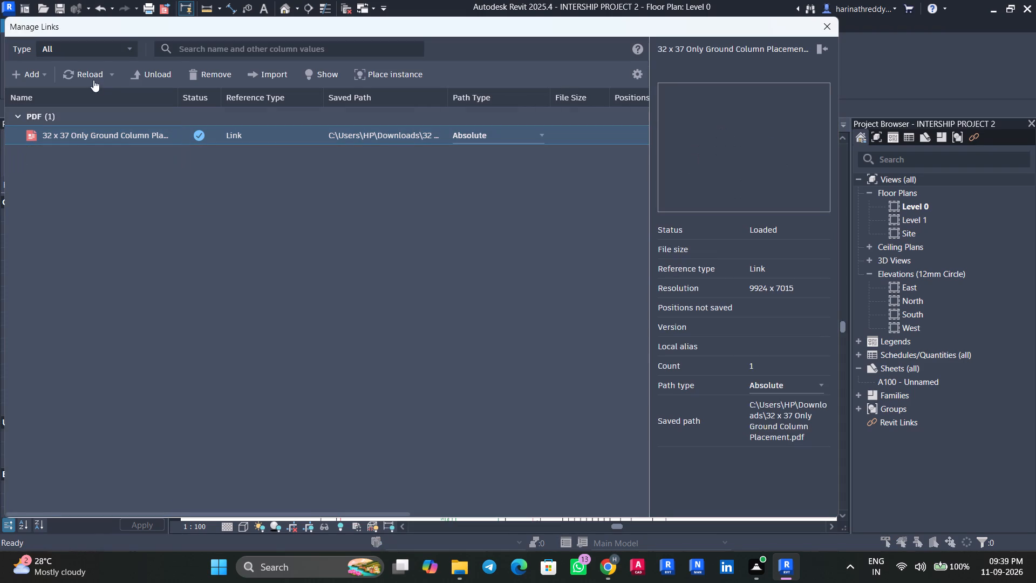
{"action": "left_click", "coordinate": [92, 76]}
{"action": "left_click", "coordinate": [155, 76]}
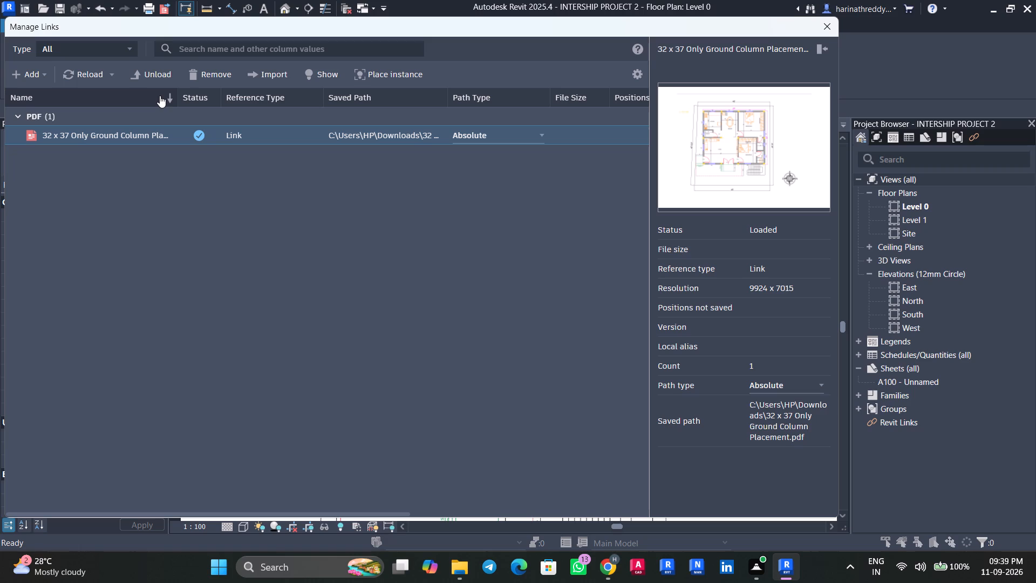
{"action": "left_click", "coordinate": [165, 70]}
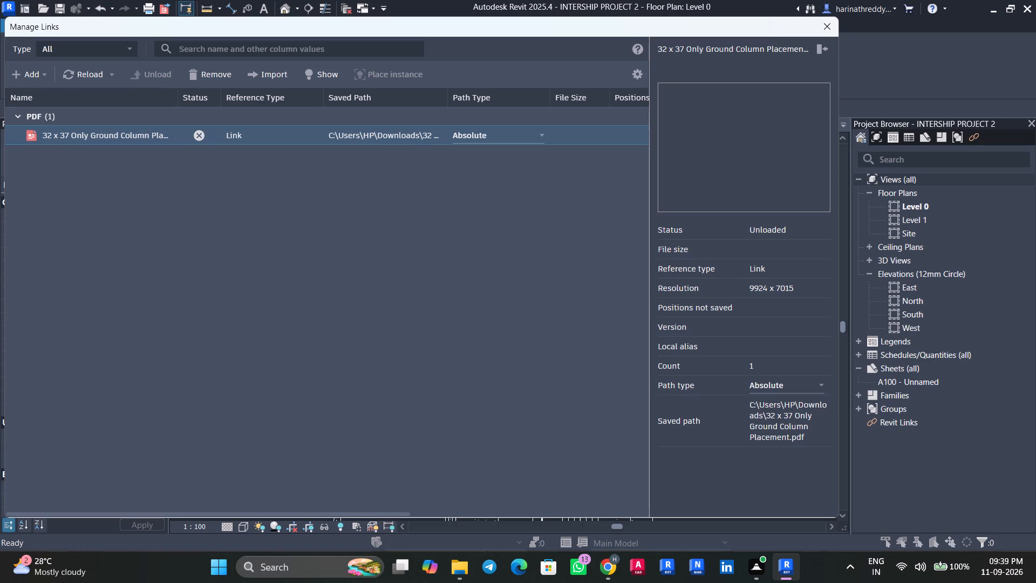
{"action": "left_click", "coordinate": [826, 26]}
Edit the sketch of the property line around the house, moving its rear segment outward to the toposolid's rear edge.
{"action": "middle_click_drag", "start_coordinate": [668, 451], "coordinate": [688, 296]}
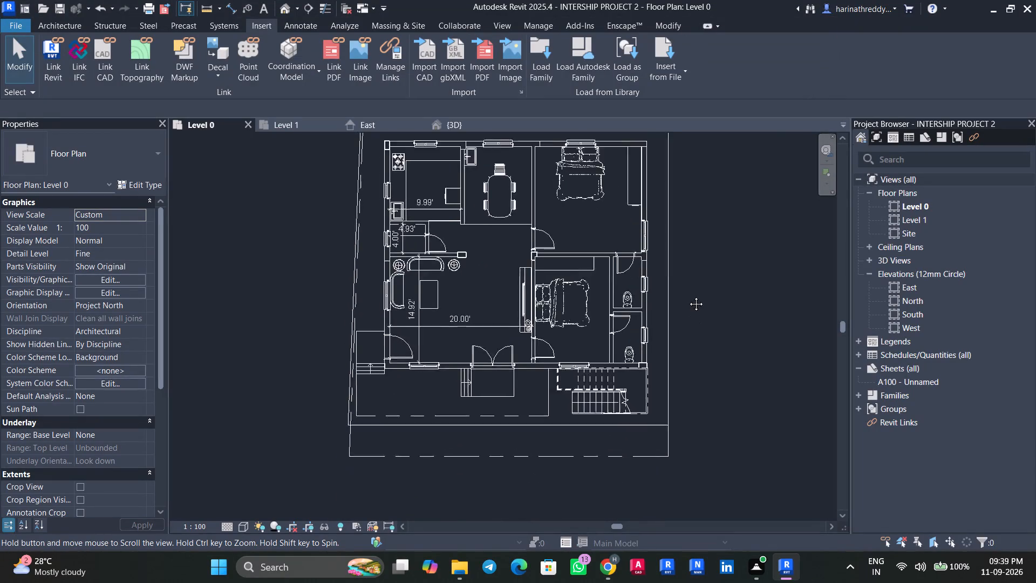
{"action": "middle_click_drag", "start_coordinate": [688, 296], "coordinate": [730, 423]}
{"action": "scroll", "coordinate": [400, 302], "scroll_direction": "up", "scroll_amount": 7}
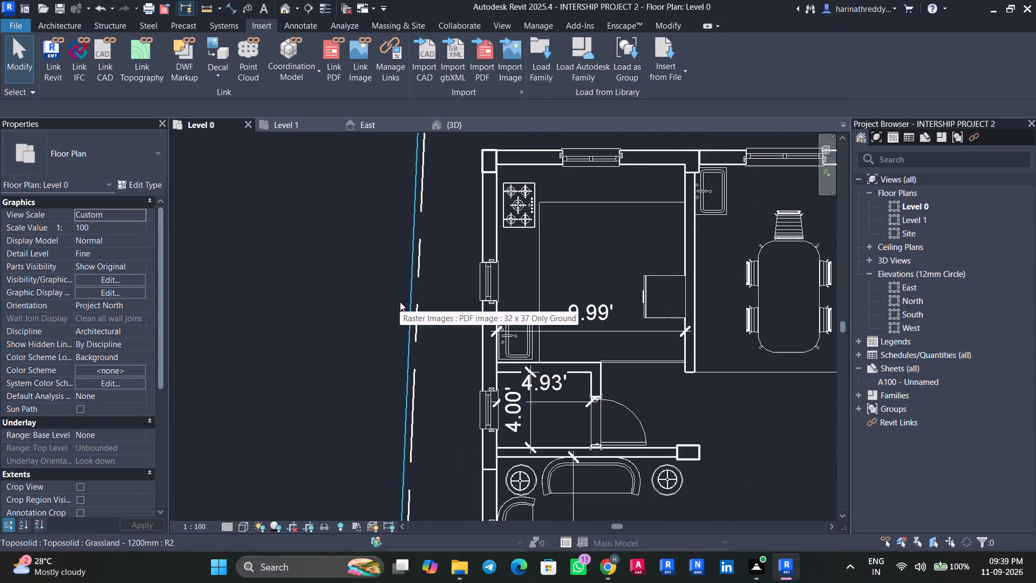
{"action": "scroll", "coordinate": [379, 376], "scroll_direction": "down", "scroll_amount": 11}
{"action": "scroll", "coordinate": [366, 418], "scroll_direction": "up", "scroll_amount": 5}
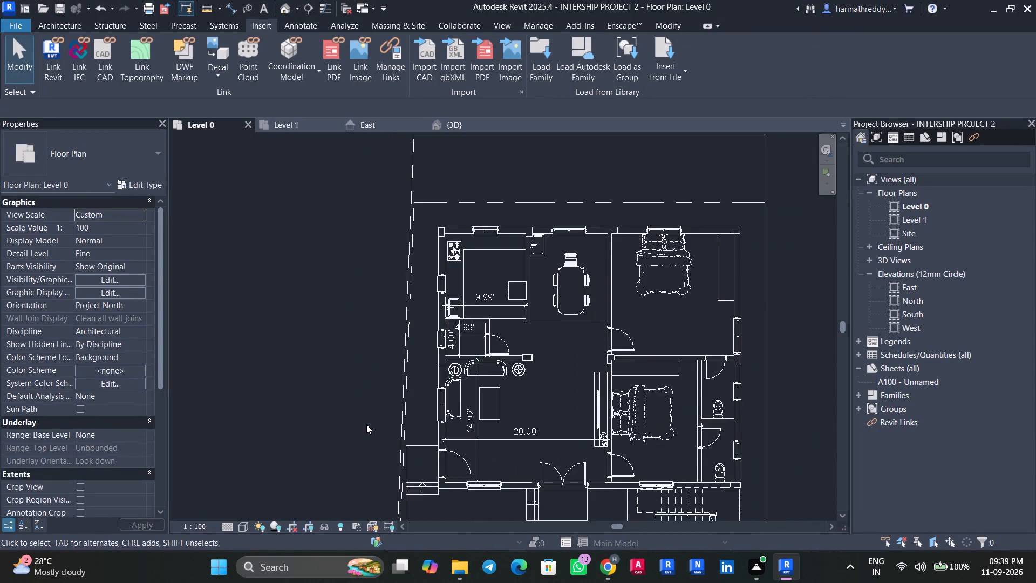
{"action": "middle_click_drag", "start_coordinate": [366, 424], "coordinate": [368, 301]}
{"action": "left_click", "coordinate": [447, 418]}
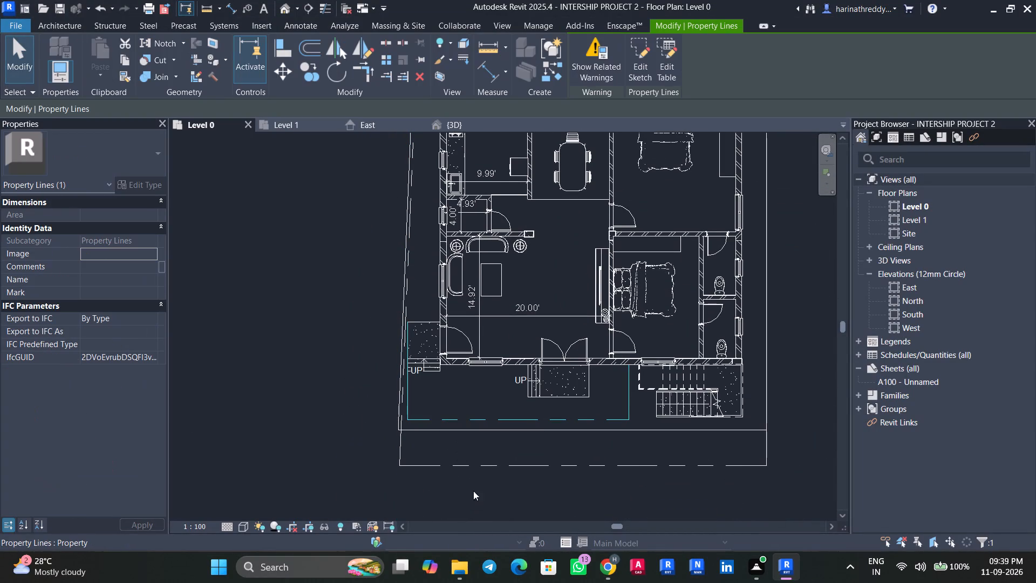
{"action": "key", "text": "Escape"}
{"action": "left_click", "coordinate": [479, 467]}
{"action": "scroll", "coordinate": [479, 467], "scroll_direction": "down", "scroll_amount": 2}
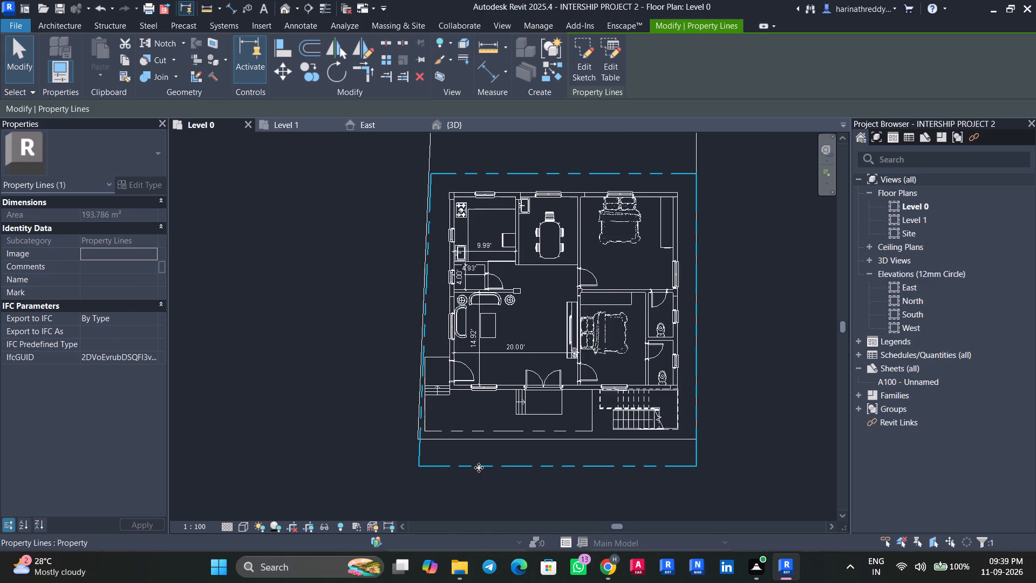
{"action": "middle_click_drag", "start_coordinate": [479, 467], "coordinate": [472, 513]}
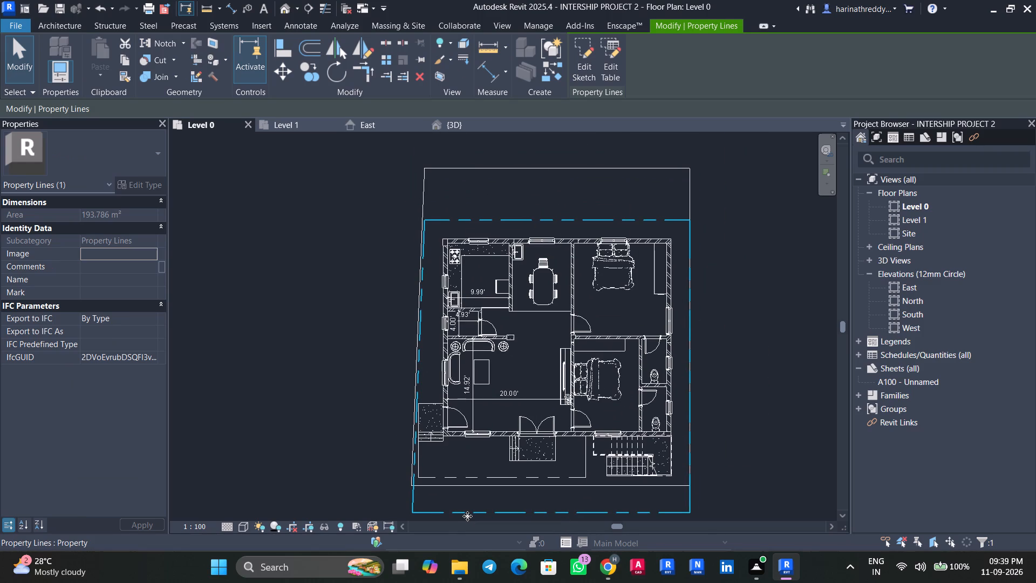
{"action": "left_click", "coordinate": [588, 52]}
{"action": "left_click", "coordinate": [530, 220]}
{"action": "left_click_drag", "start_coordinate": [532, 220], "coordinate": [533, 186]}
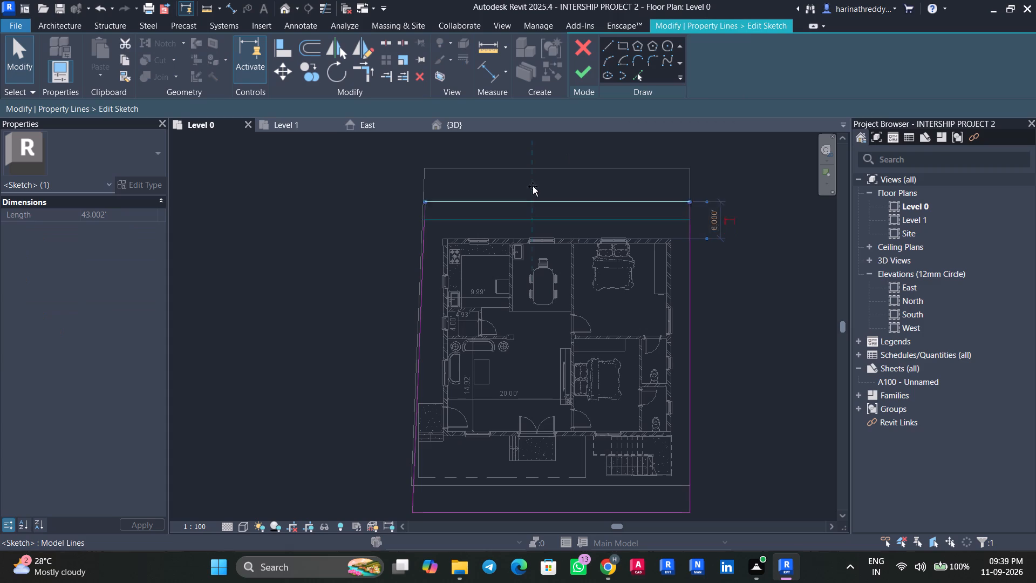
{"action": "left_click_drag", "start_coordinate": [533, 186], "coordinate": [529, 171]}
Align the property line's slanted side segment with the toposolid's slanted edge, removing the locked constraint.
{"action": "scroll", "coordinate": [432, 273], "scroll_direction": "up", "scroll_amount": 5}
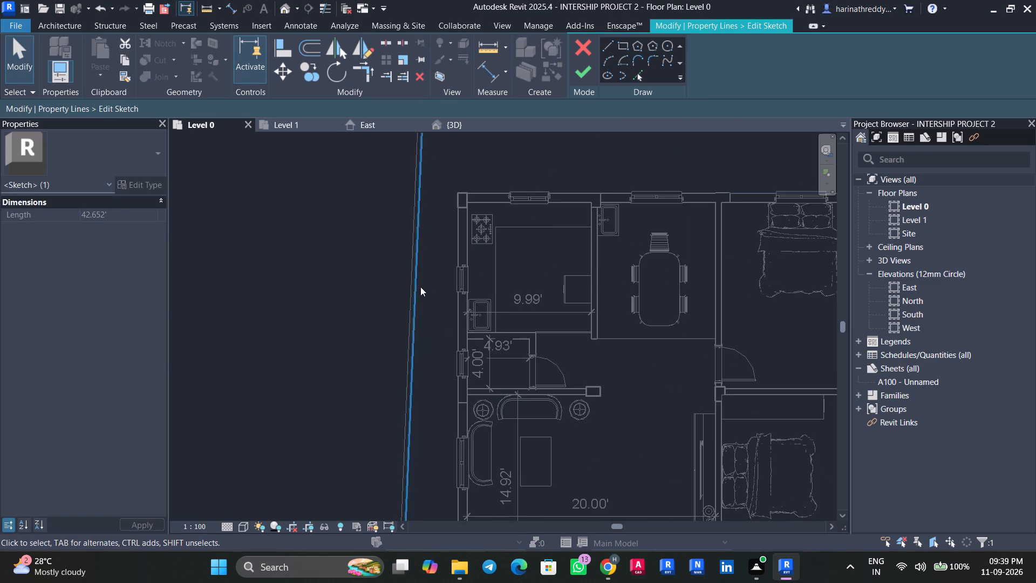
{"action": "key", "text": "Escape"}
{"action": "type", "text": "al"}
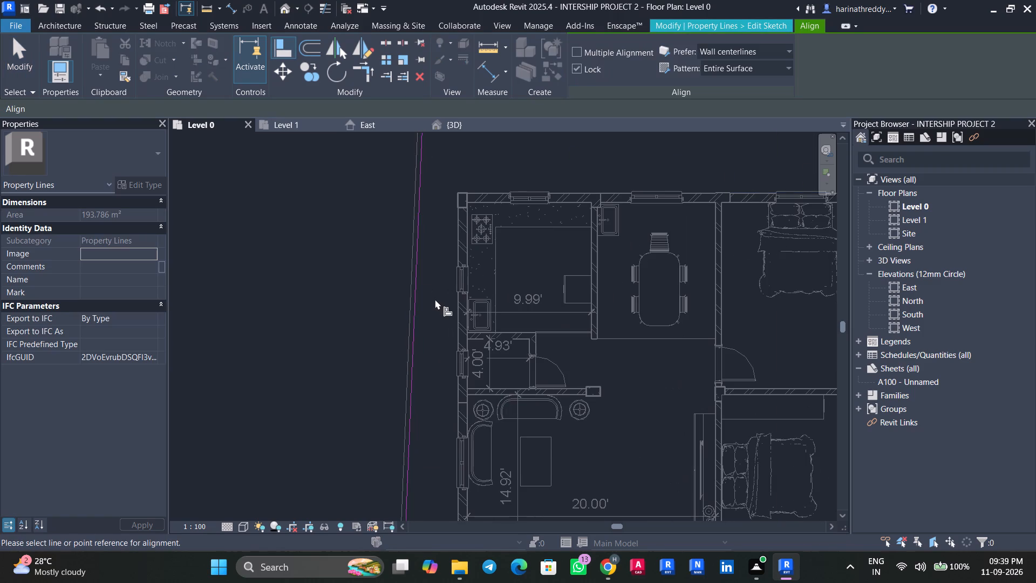
{"action": "left_click", "coordinate": [406, 297]}
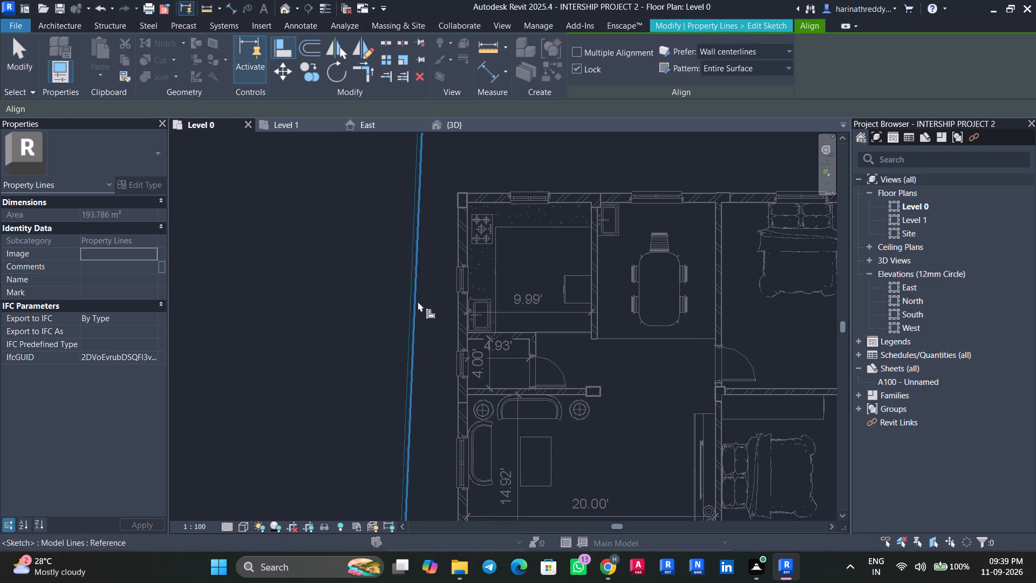
{"action": "left_click", "coordinate": [418, 301]}
{"action": "scroll", "coordinate": [424, 343], "scroll_direction": "down", "scroll_amount": 8}
{"action": "left_click", "coordinate": [795, 534]}
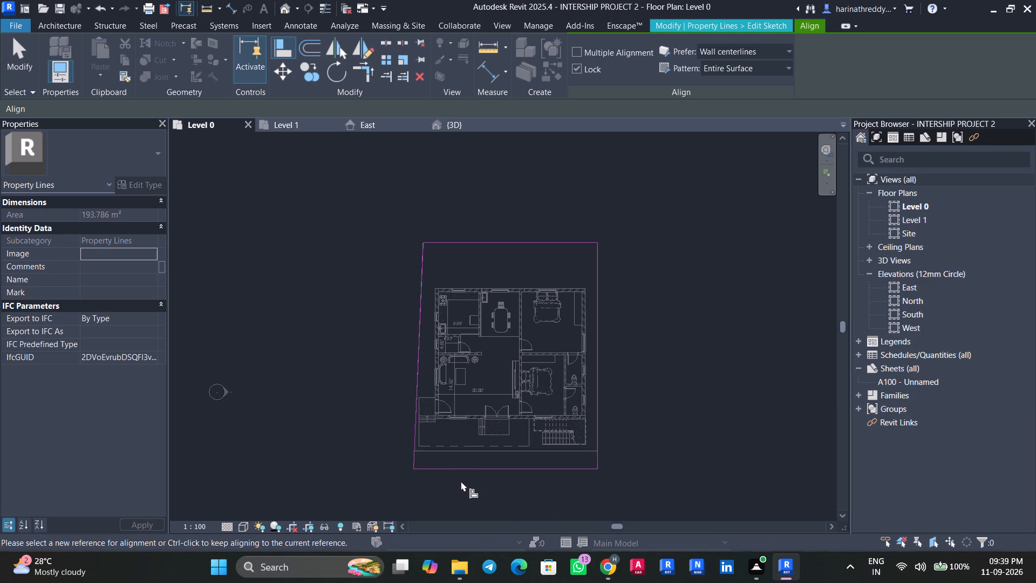
Align the property line's front segment with the toposolid's front edge, remove the constraint, and finish the sketch.
{"action": "scroll", "coordinate": [464, 460], "scroll_direction": "up", "scroll_amount": 5}
{"action": "left_click", "coordinate": [467, 449]}
{"action": "left_click", "coordinate": [468, 476]}
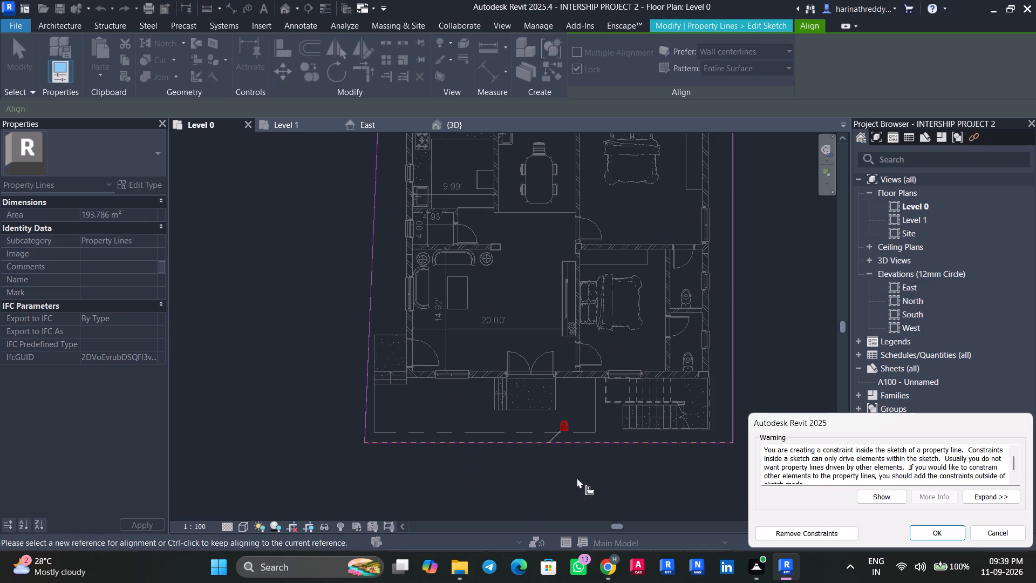
{"action": "left_click", "coordinate": [774, 532]}
{"action": "middle_click_drag", "start_coordinate": [704, 470], "coordinate": [630, 518]}
{"action": "scroll", "coordinate": [642, 500], "scroll_direction": "down", "scroll_amount": 4}
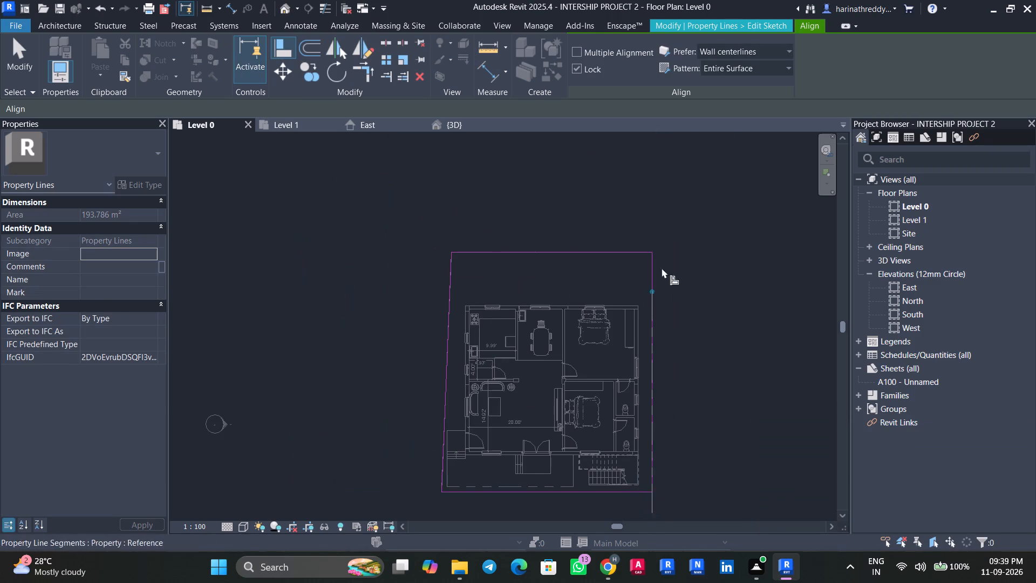
{"action": "key", "text": "Escape"}
{"action": "key", "text": "Escape"}
{"action": "key", "text": "Escape"}
{"action": "left_click", "coordinate": [579, 77]}
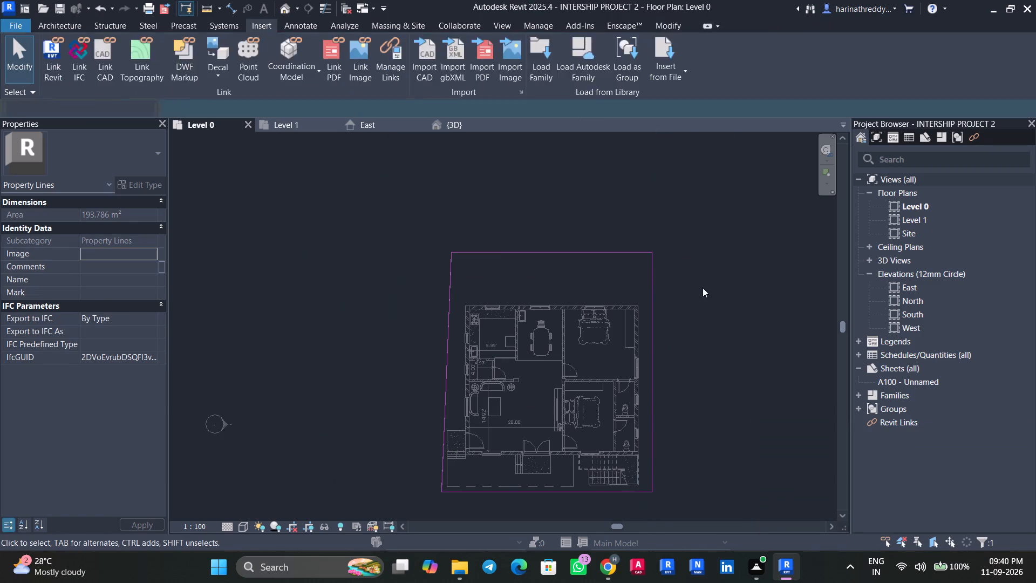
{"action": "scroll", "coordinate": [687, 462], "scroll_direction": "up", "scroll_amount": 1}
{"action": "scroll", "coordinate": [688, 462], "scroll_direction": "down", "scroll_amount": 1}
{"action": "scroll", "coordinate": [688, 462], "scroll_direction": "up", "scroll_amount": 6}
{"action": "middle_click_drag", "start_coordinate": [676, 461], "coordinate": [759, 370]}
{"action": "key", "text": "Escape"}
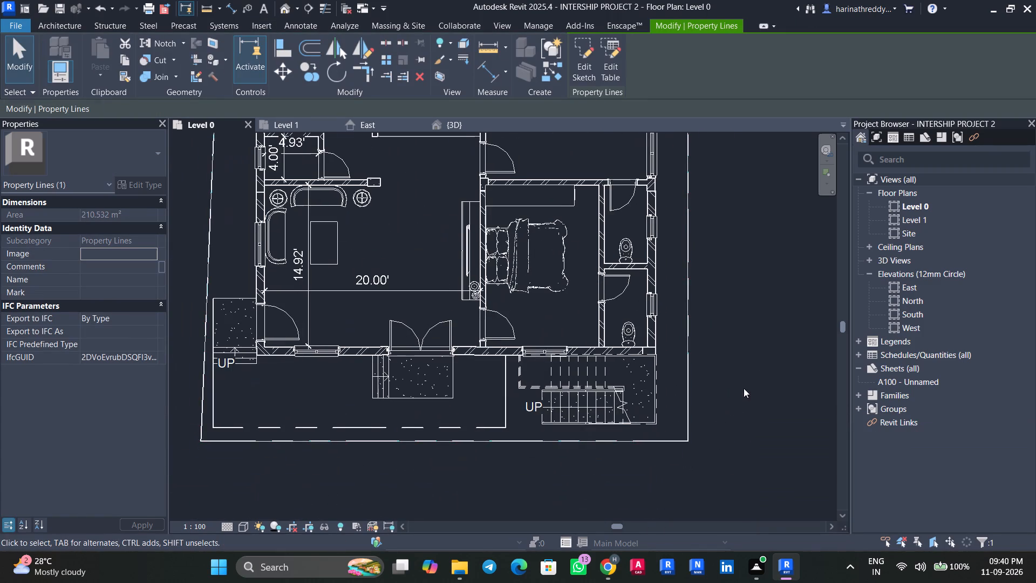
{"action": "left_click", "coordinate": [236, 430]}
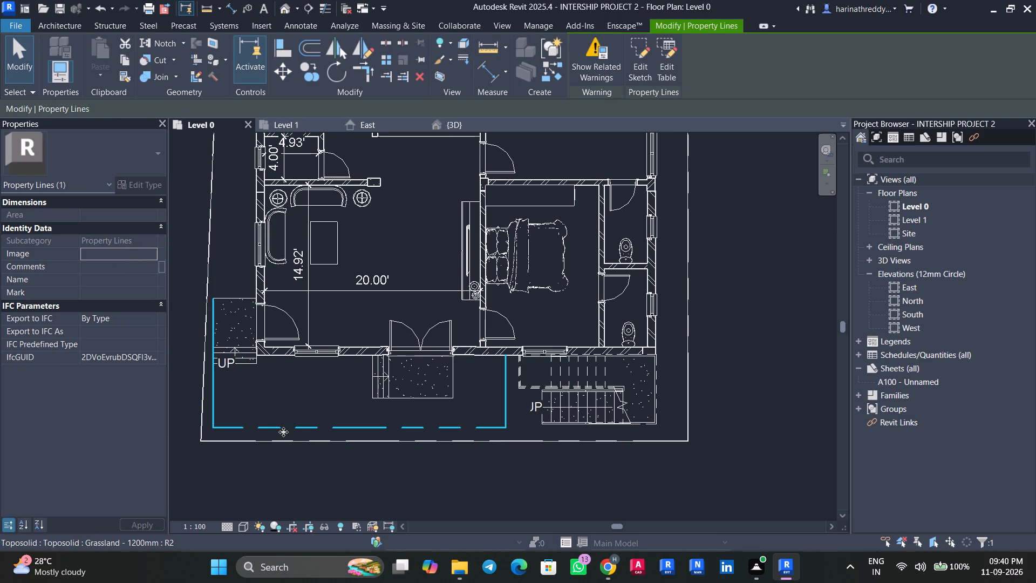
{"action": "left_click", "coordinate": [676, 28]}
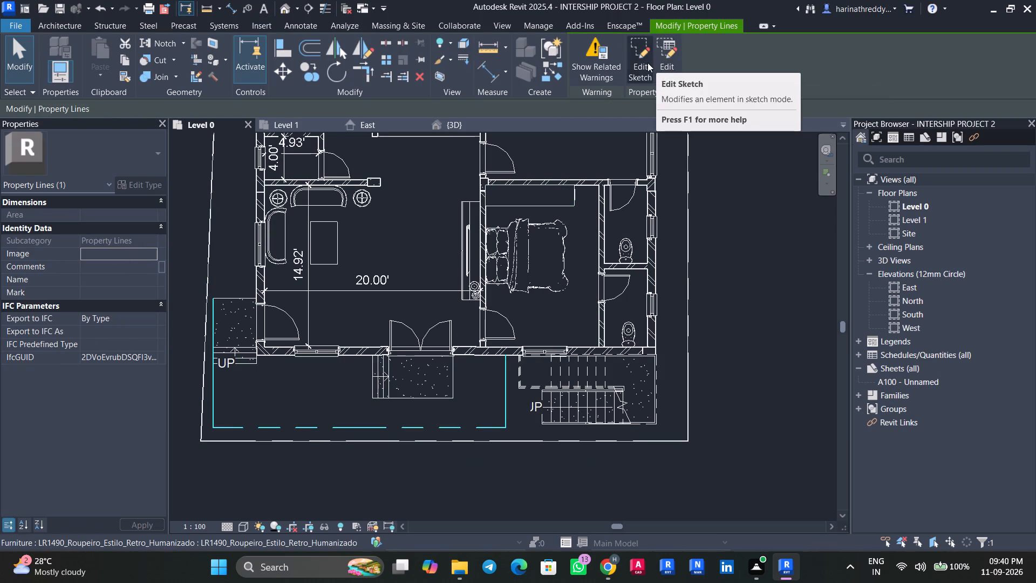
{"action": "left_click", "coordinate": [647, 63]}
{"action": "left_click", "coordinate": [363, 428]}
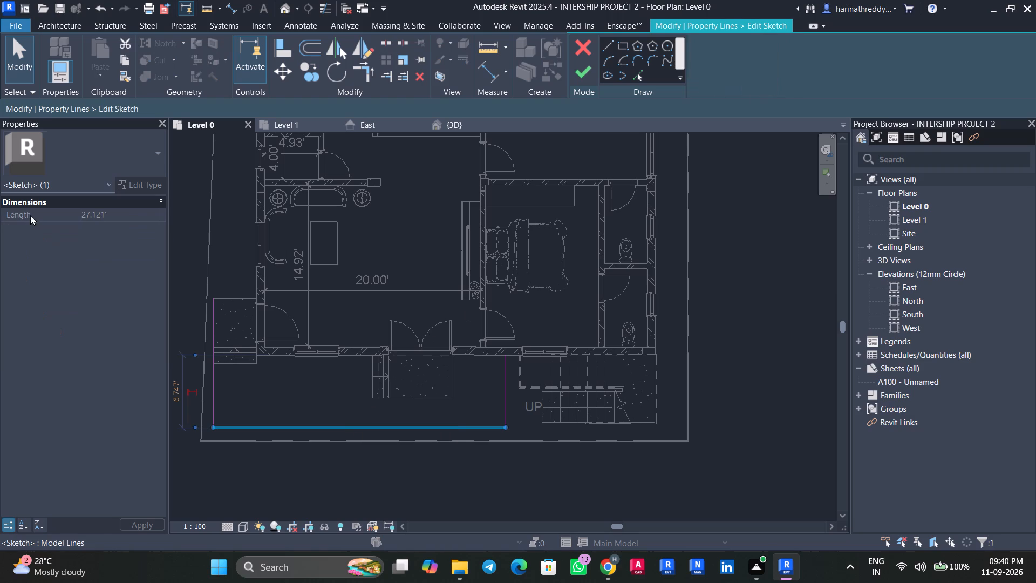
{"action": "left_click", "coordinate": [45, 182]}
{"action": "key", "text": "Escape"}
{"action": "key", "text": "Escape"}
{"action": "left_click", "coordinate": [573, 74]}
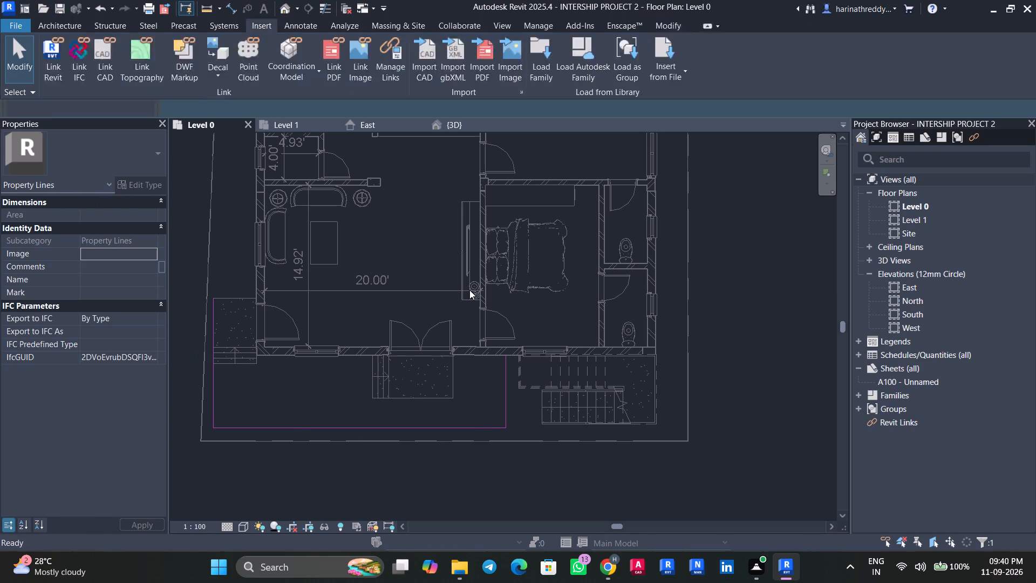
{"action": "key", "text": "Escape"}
Set the kitchen's clear width to 10' by adjusting the wall between the kitchen and the dining area.
{"action": "scroll", "coordinate": [318, 470], "scroll_direction": "down", "scroll_amount": 3}
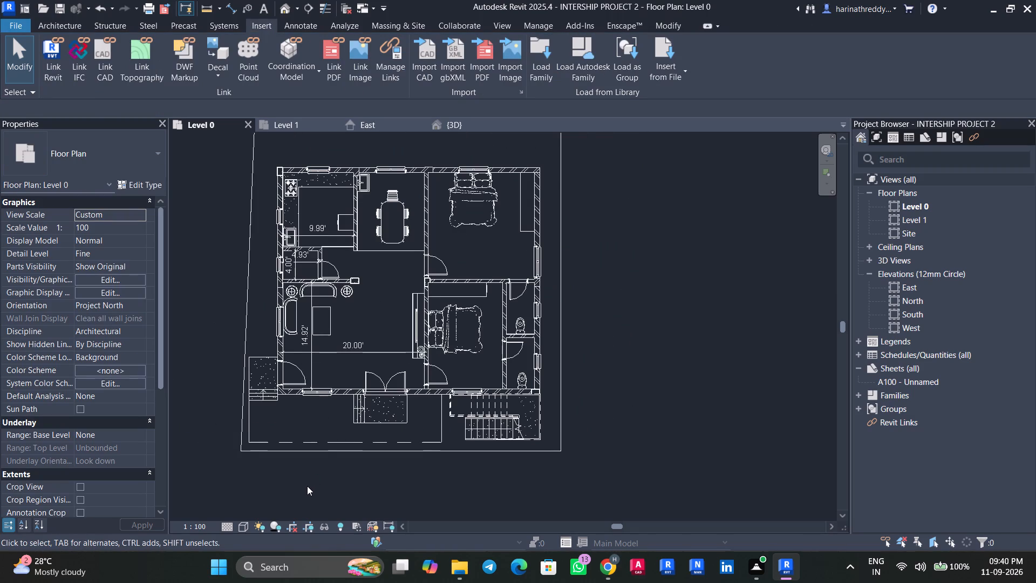
{"action": "middle_click_drag", "start_coordinate": [307, 486], "coordinate": [350, 537]}
{"action": "middle_click_drag", "start_coordinate": [551, 171], "coordinate": [571, 200]}
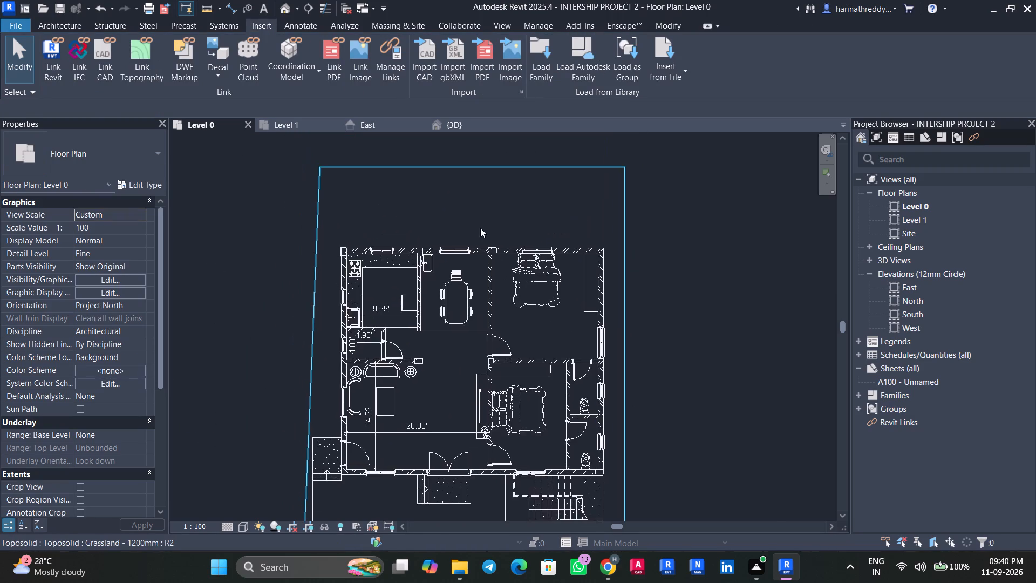
{"action": "scroll", "coordinate": [422, 232], "scroll_direction": "up", "scroll_amount": 5}
{"action": "middle_click_drag", "start_coordinate": [425, 232], "coordinate": [458, 143]}
{"action": "scroll", "coordinate": [347, 253], "scroll_direction": "up", "scroll_amount": 5}
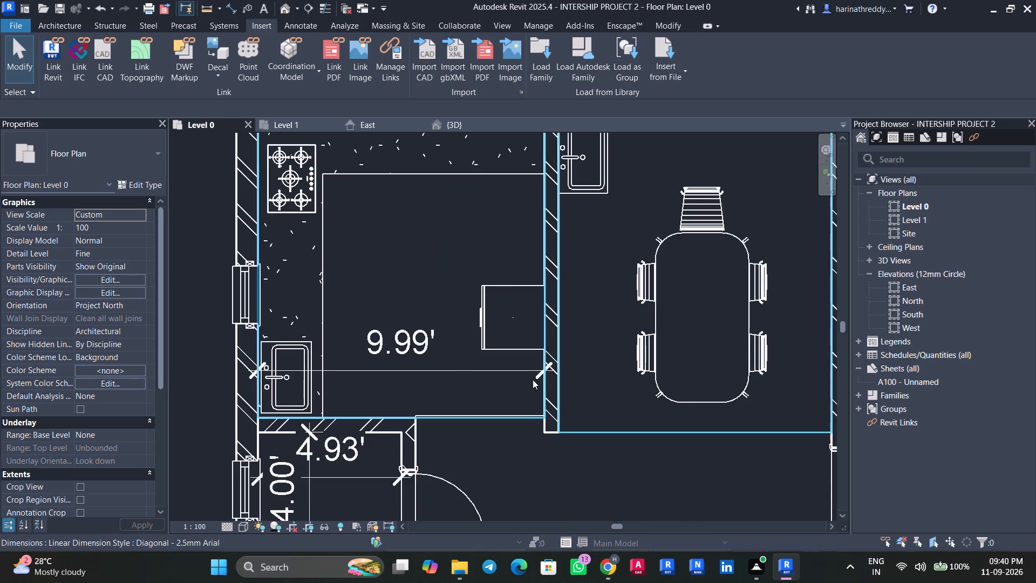
{"action": "left_click", "coordinate": [542, 387]}
{"action": "left_click", "coordinate": [408, 363]}
{"action": "type", "text": "10'"}
{"action": "key", "text": "Return"}
{"action": "key", "text": "Escape"}
{"action": "scroll", "coordinate": [408, 360], "scroll_direction": "down", "scroll_amount": 3}
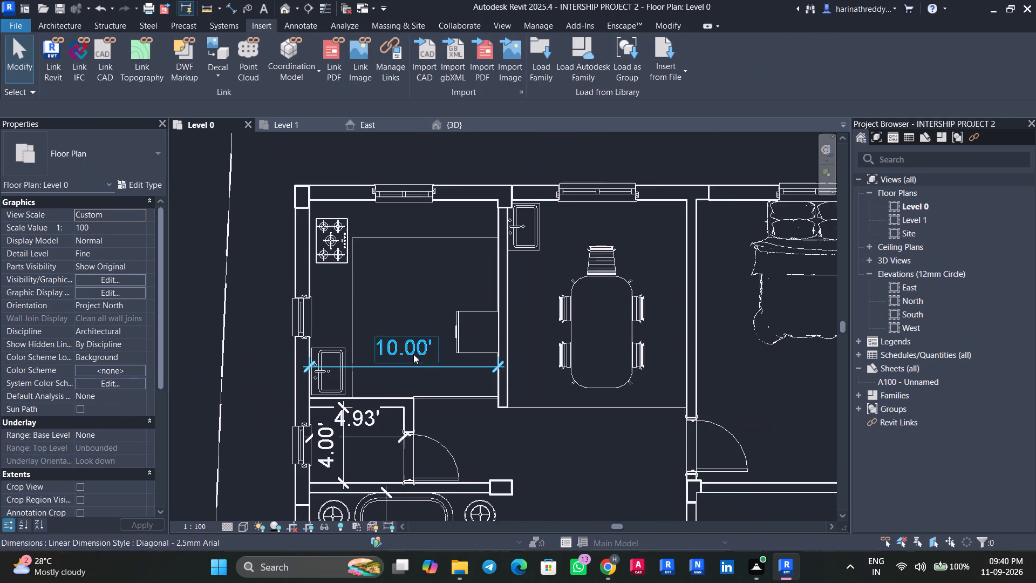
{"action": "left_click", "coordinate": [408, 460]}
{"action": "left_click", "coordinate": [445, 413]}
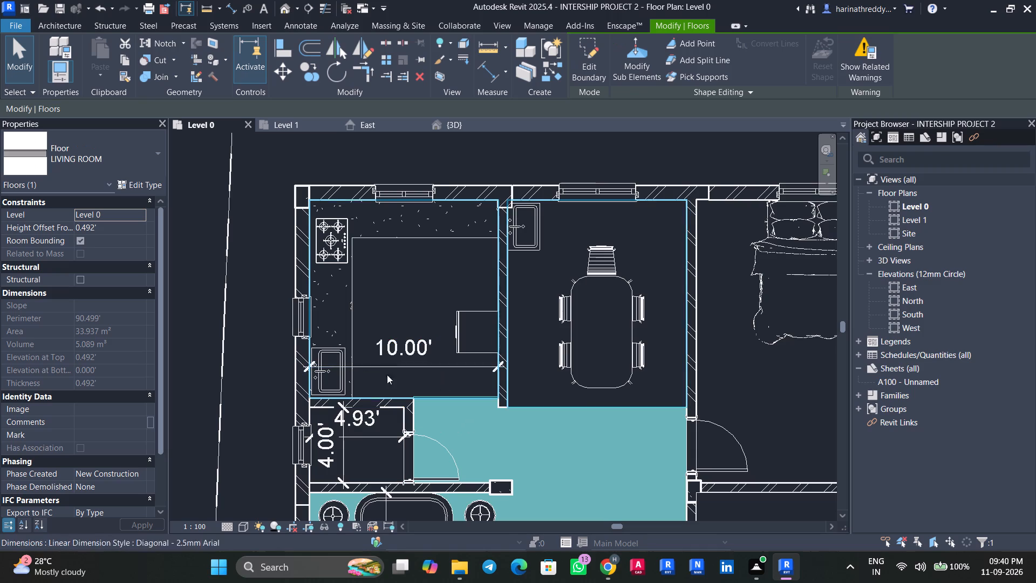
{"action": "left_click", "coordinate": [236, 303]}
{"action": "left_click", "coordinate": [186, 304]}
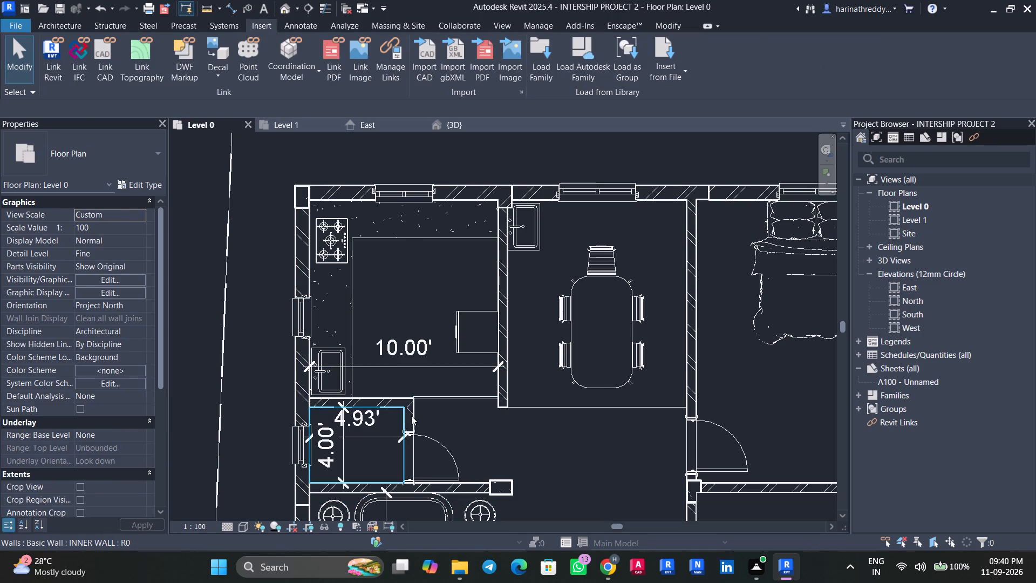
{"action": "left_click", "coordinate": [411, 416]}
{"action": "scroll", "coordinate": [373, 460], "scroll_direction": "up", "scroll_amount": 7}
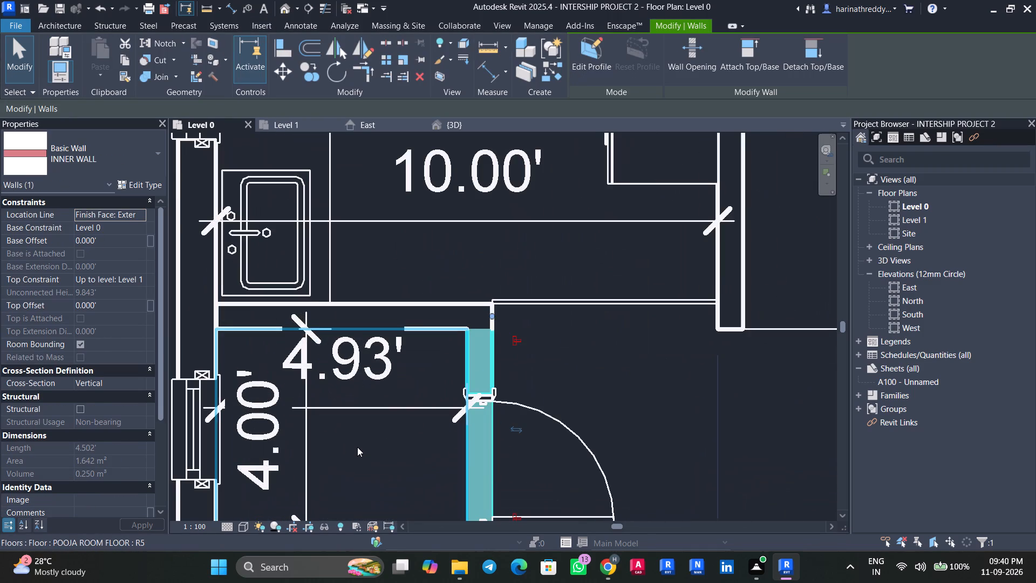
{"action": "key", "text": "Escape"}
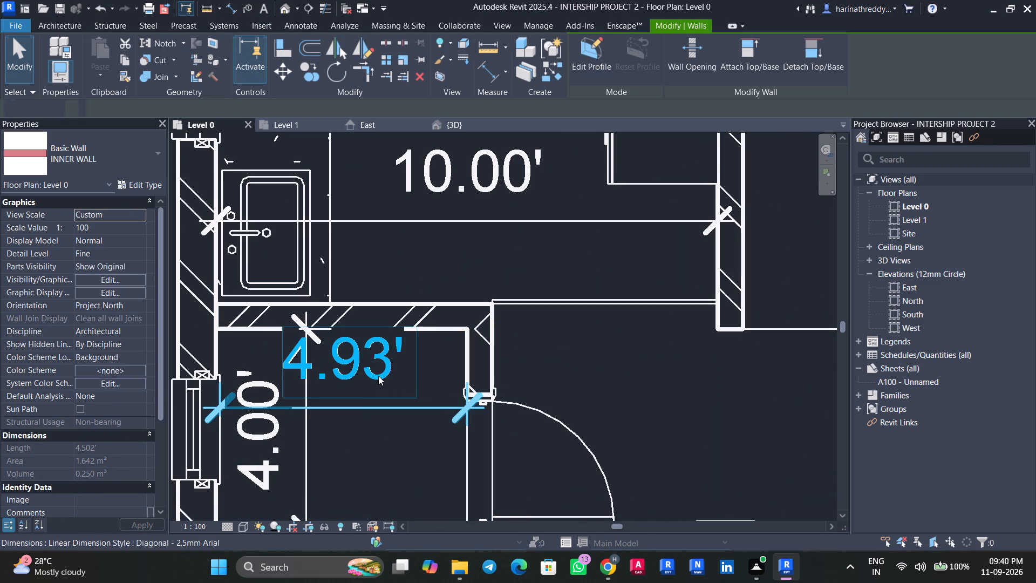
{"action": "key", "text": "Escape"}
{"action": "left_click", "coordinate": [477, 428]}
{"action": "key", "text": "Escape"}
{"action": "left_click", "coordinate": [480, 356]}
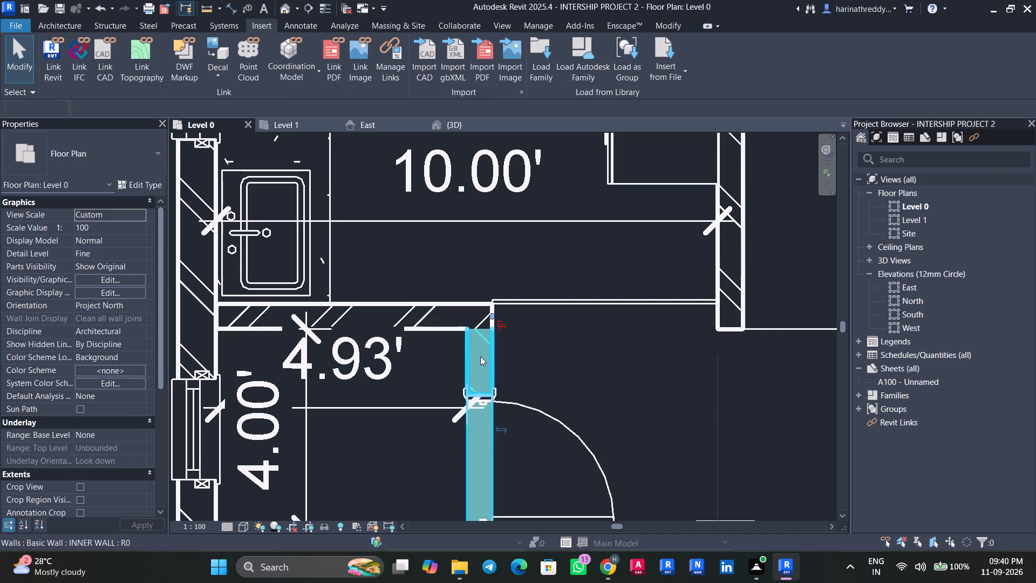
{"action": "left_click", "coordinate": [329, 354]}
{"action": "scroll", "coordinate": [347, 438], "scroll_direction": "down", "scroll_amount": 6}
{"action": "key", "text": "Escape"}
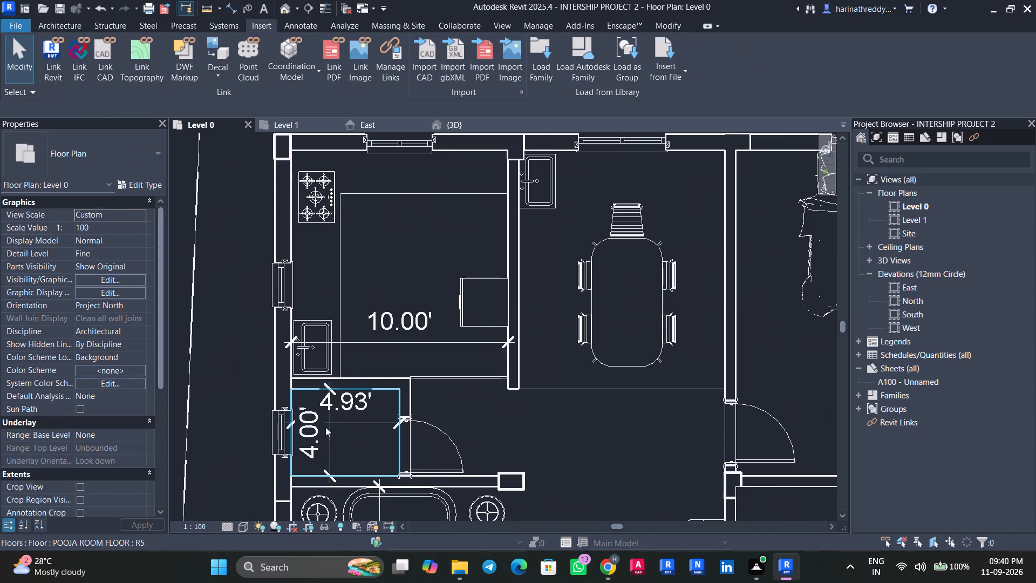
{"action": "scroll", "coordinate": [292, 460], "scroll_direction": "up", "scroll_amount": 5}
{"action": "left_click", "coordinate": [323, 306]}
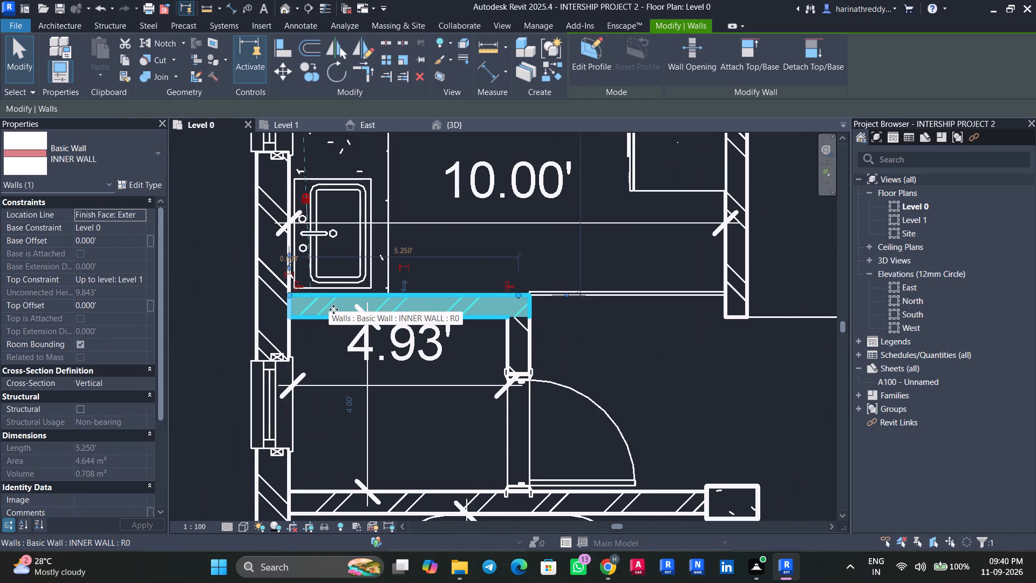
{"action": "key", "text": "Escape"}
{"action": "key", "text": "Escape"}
Open the pooja room's depth value at the wall it shares with the living room.
{"action": "left_click", "coordinate": [420, 505]}
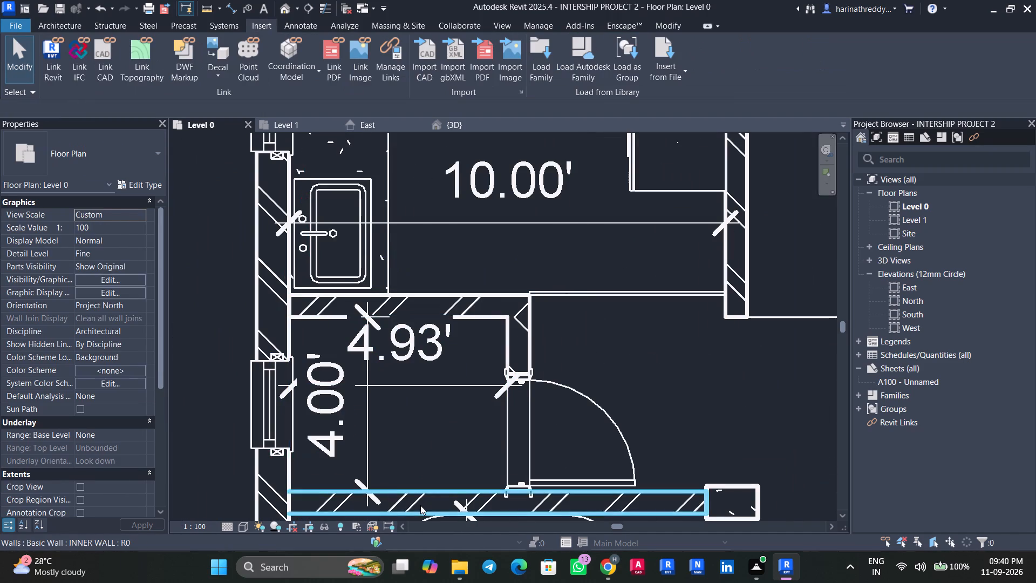
{"action": "middle_click_drag", "start_coordinate": [416, 474], "coordinate": [416, 407]}
{"action": "left_click", "coordinate": [350, 344]}
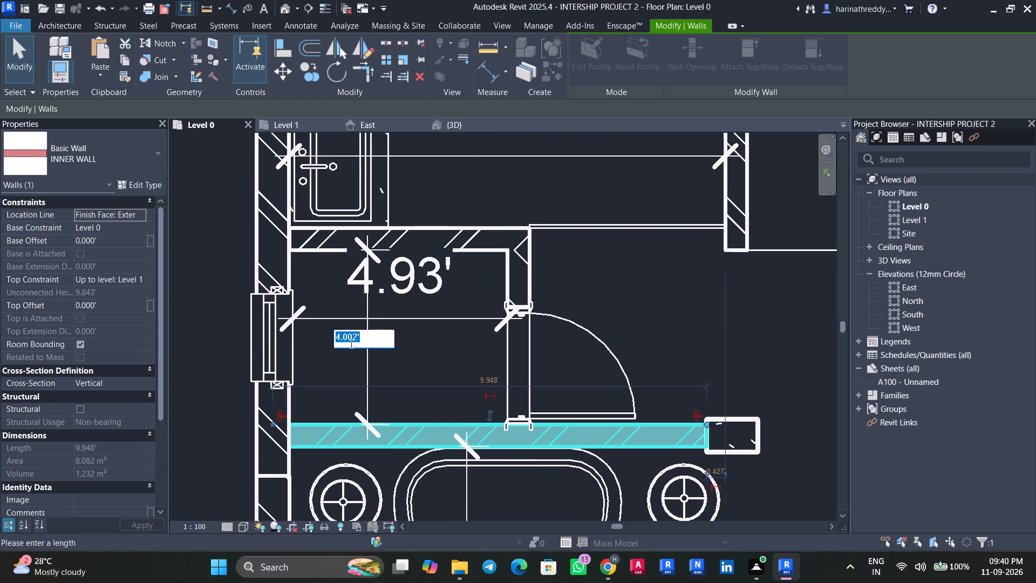
{"action": "key", "text": "Escape"}
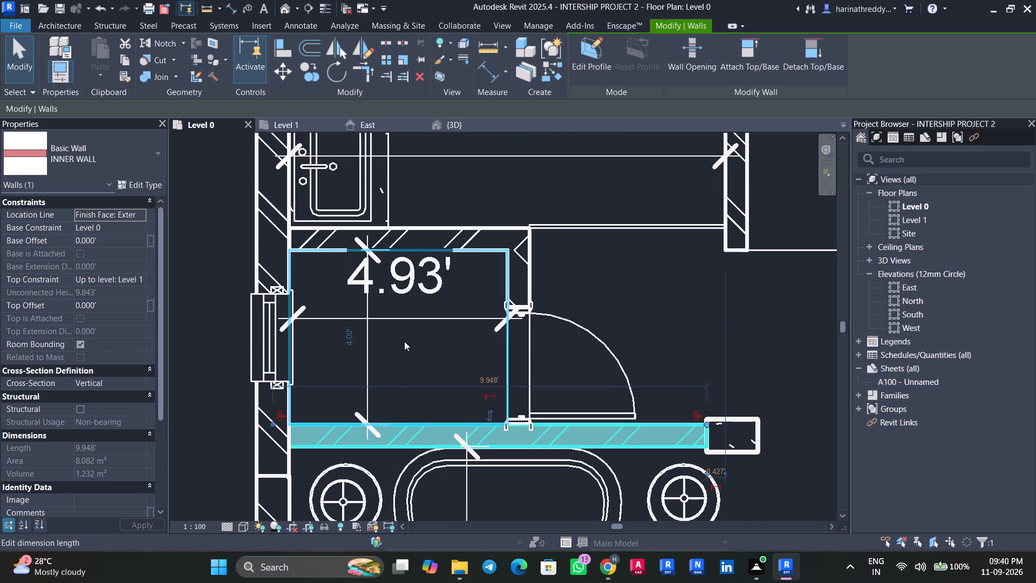
{"action": "left_click", "coordinate": [473, 348]}
{"action": "key", "text": "Escape"}
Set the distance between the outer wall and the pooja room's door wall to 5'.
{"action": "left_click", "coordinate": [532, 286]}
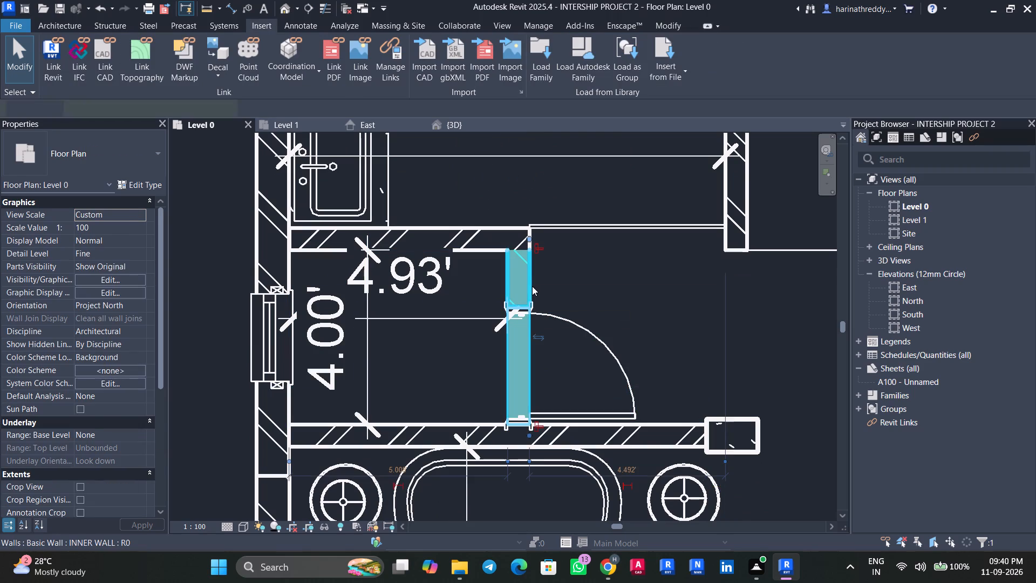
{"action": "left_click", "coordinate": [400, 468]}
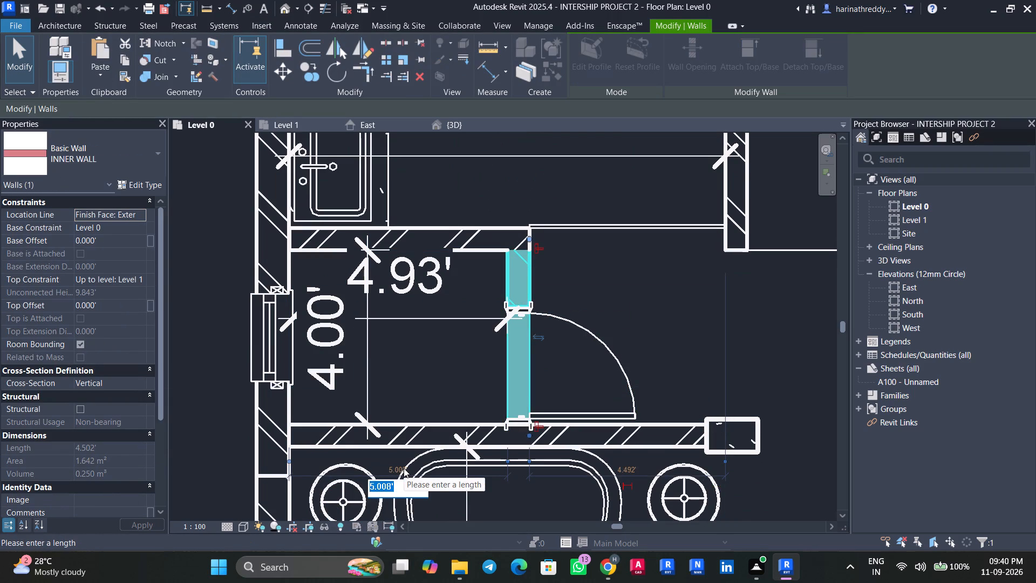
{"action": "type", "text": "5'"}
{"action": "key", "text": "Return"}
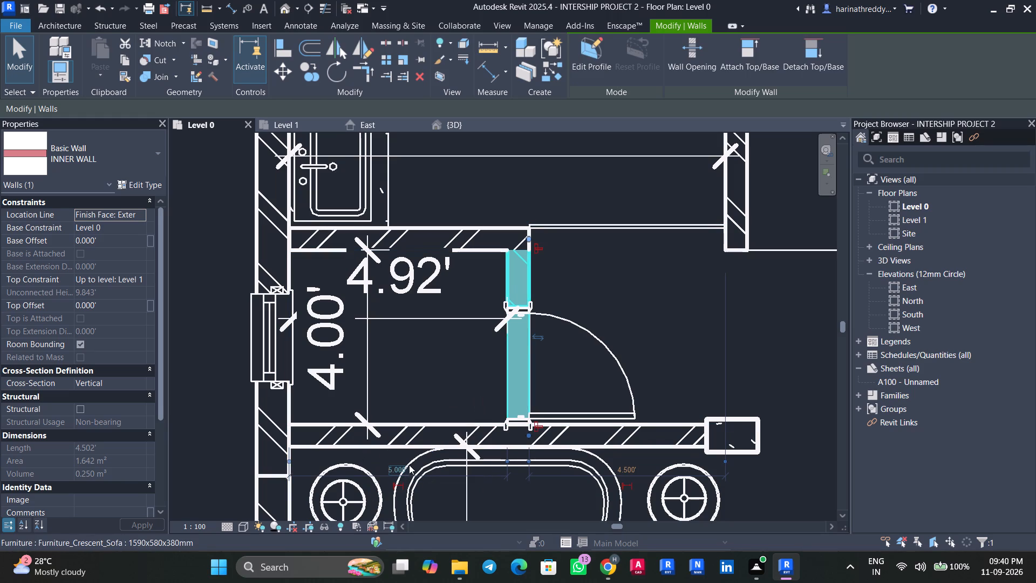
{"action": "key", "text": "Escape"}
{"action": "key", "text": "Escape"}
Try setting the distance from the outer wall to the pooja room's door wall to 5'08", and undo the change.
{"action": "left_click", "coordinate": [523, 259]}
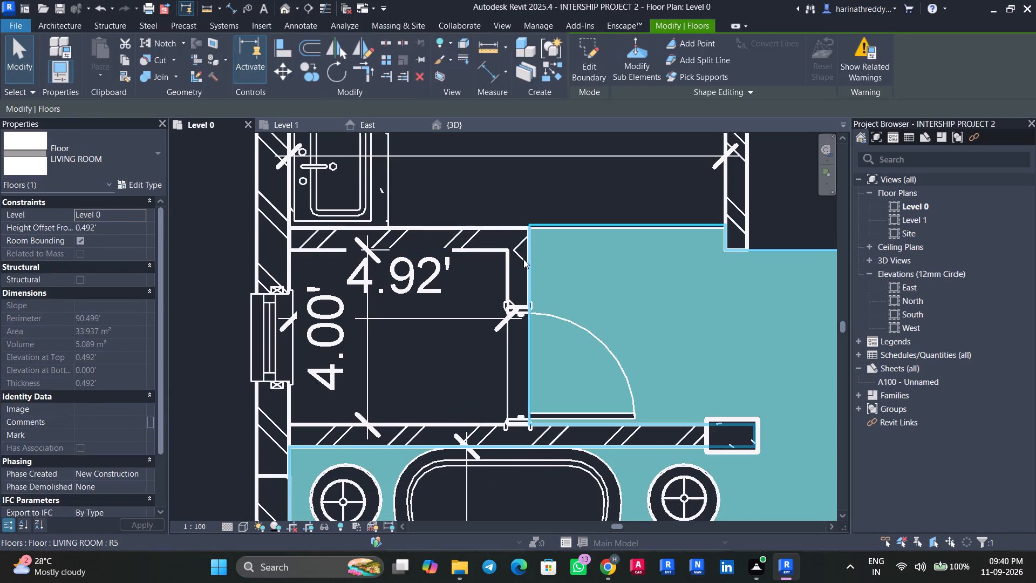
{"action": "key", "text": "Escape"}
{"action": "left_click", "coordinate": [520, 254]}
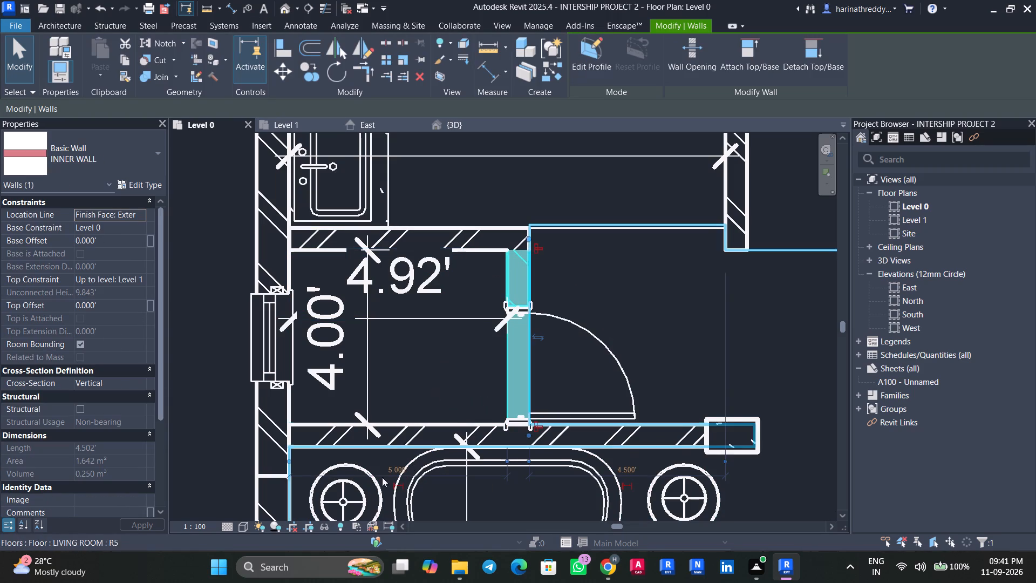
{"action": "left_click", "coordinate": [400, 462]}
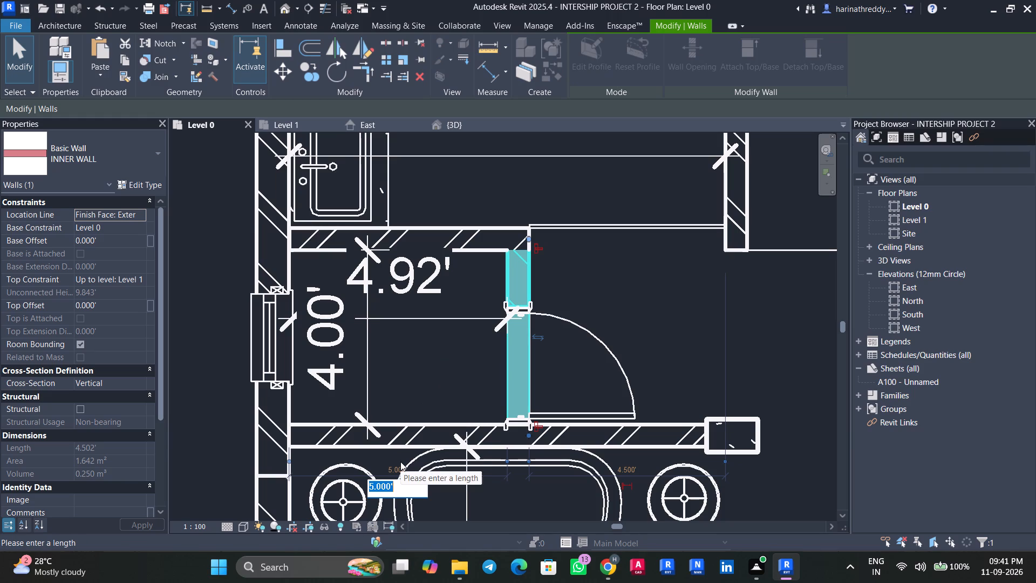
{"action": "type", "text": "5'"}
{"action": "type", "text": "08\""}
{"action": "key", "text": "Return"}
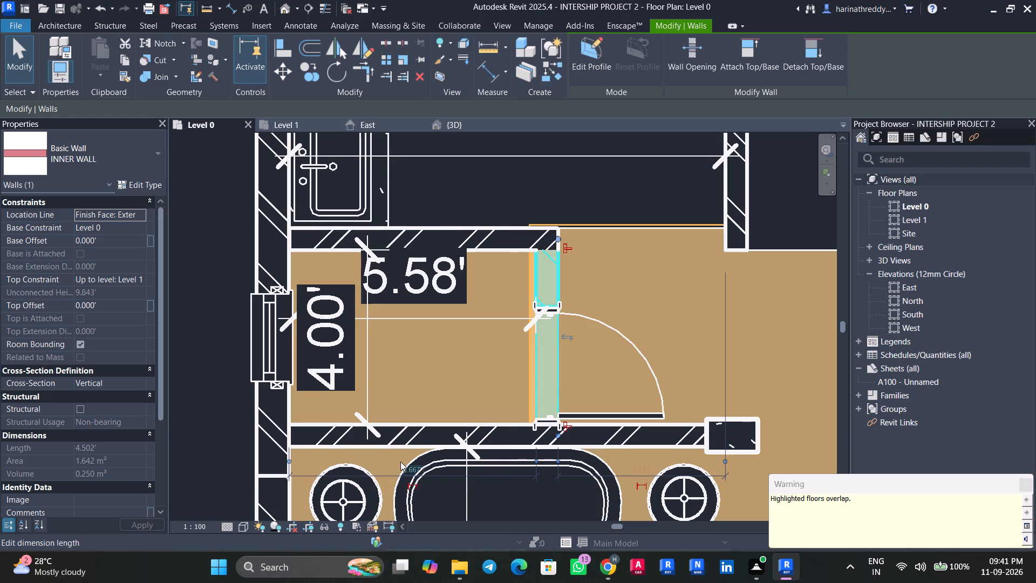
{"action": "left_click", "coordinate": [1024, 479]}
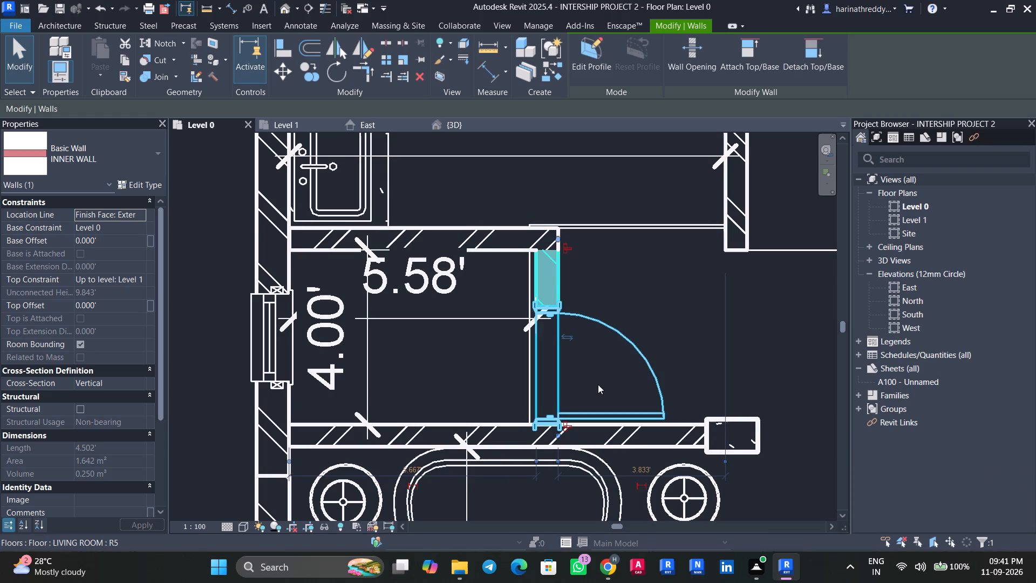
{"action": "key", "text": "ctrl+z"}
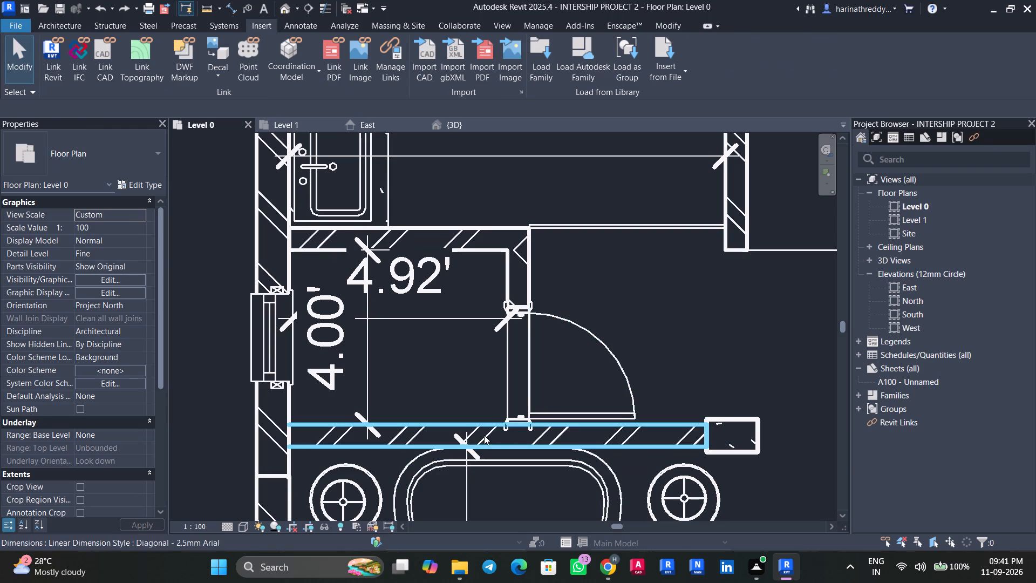
Set the distance from the outer wall to the pooja room's door wall to 5'.08".
{"action": "left_click", "coordinate": [521, 270]}
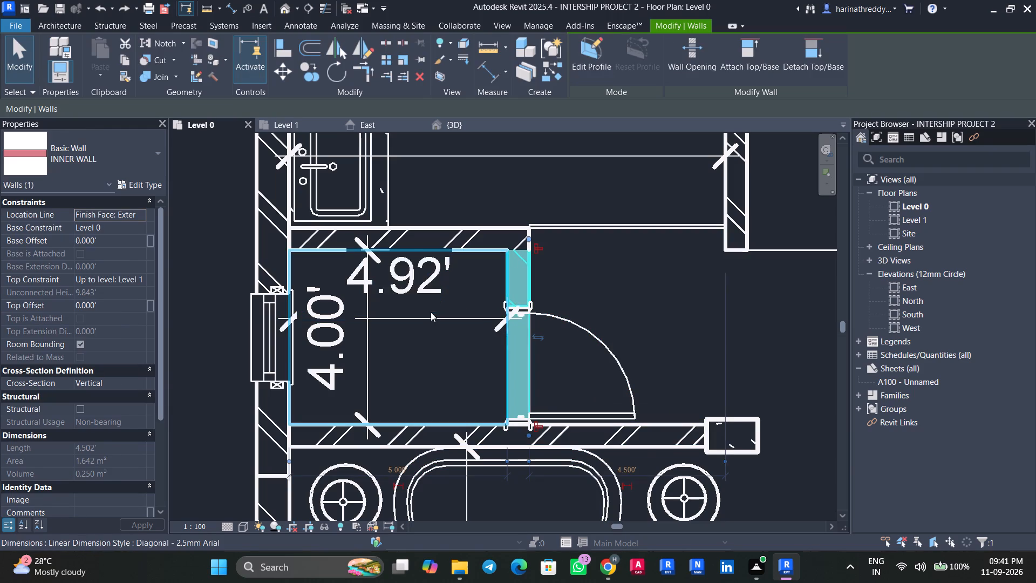
{"action": "left_click", "coordinate": [424, 270]}
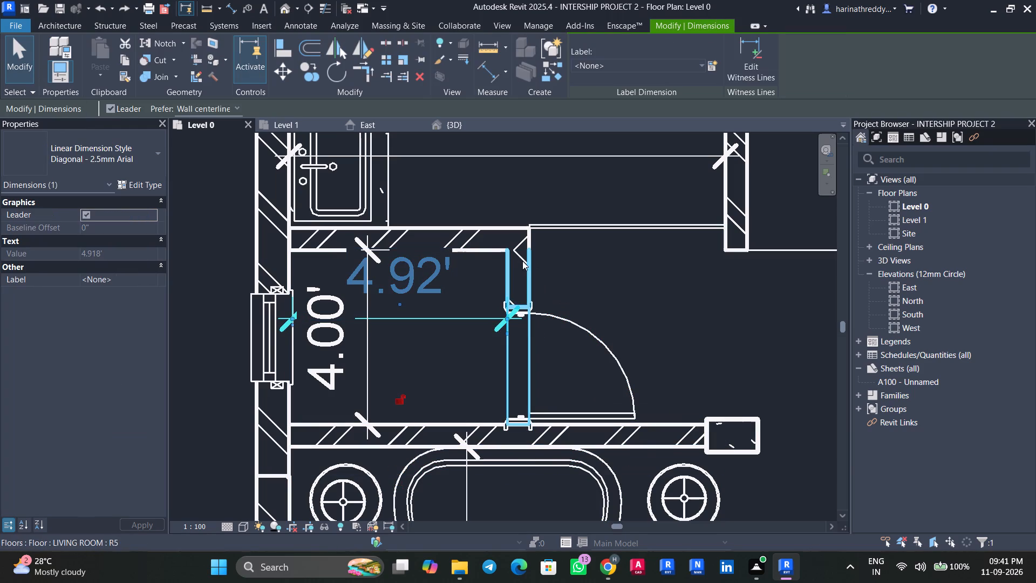
{"action": "left_click", "coordinate": [517, 263]}
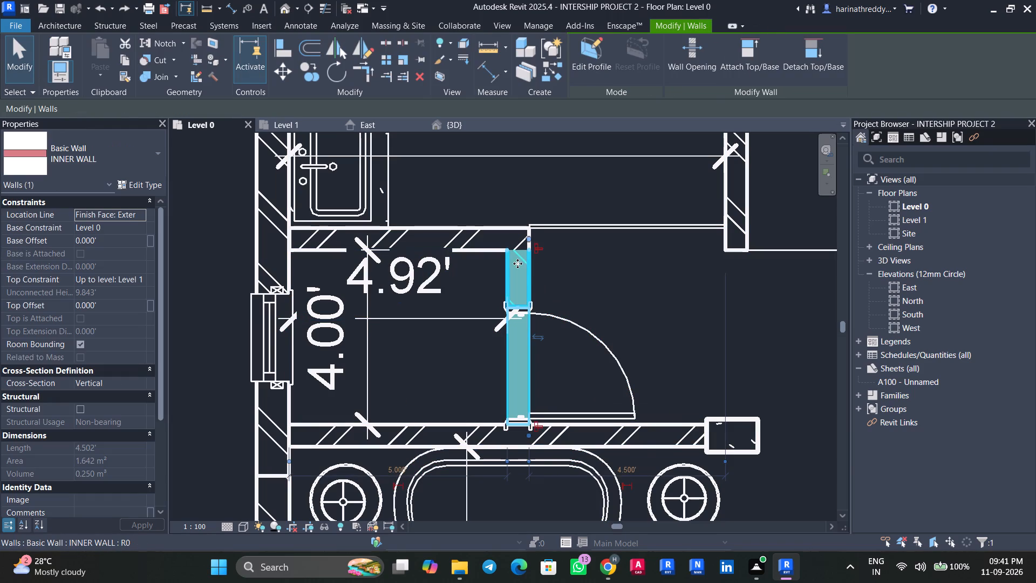
{"action": "left_click", "coordinate": [401, 465]}
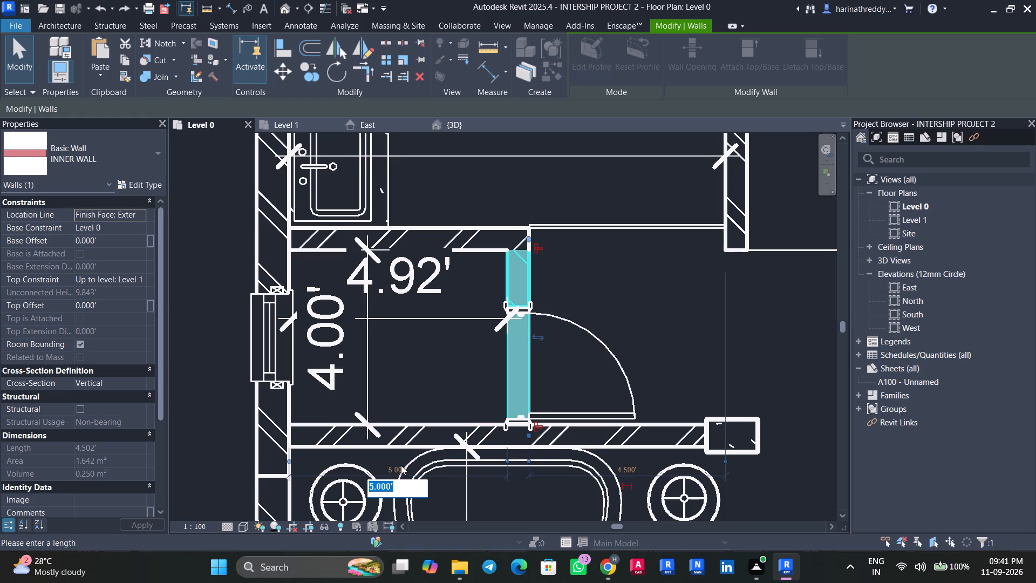
{"action": "type", "text": "5'"}
{"action": "type", "text": ".08\""}
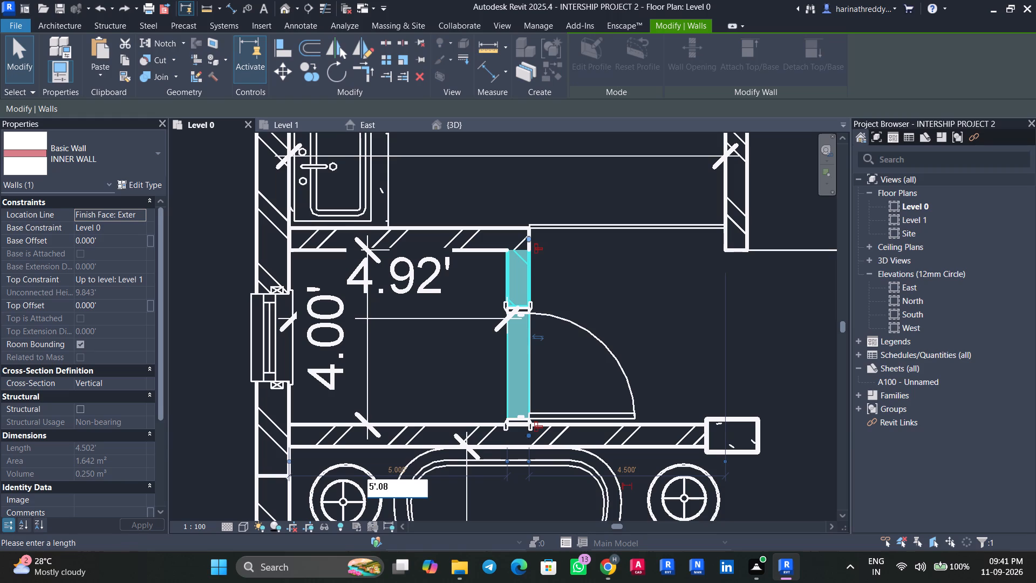
{"action": "key", "text": "Return"}
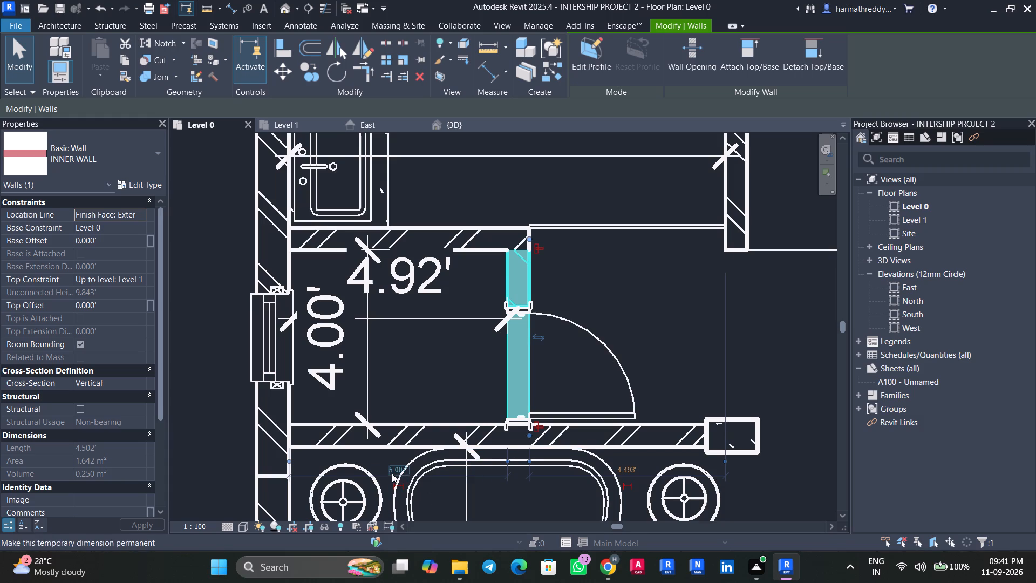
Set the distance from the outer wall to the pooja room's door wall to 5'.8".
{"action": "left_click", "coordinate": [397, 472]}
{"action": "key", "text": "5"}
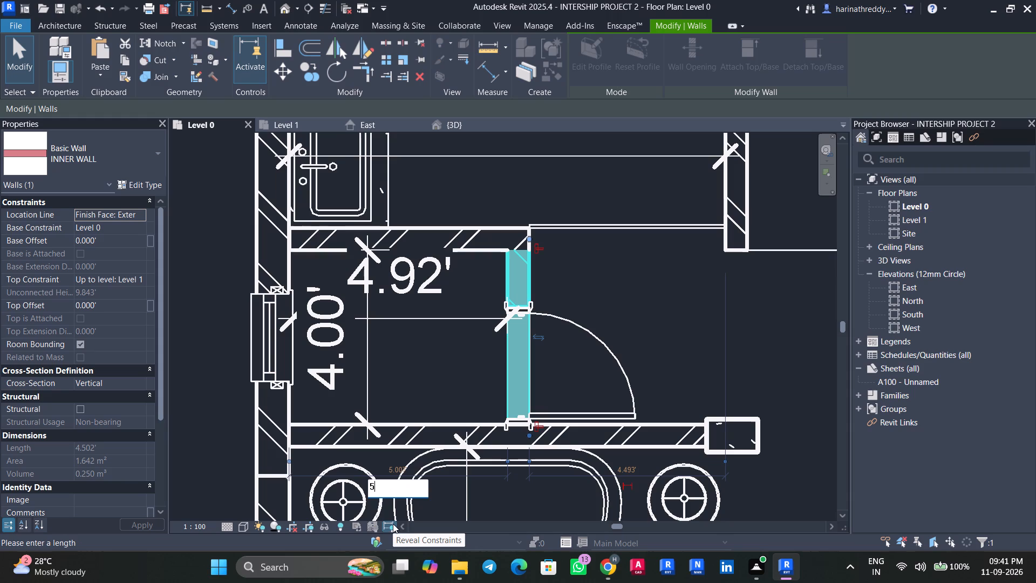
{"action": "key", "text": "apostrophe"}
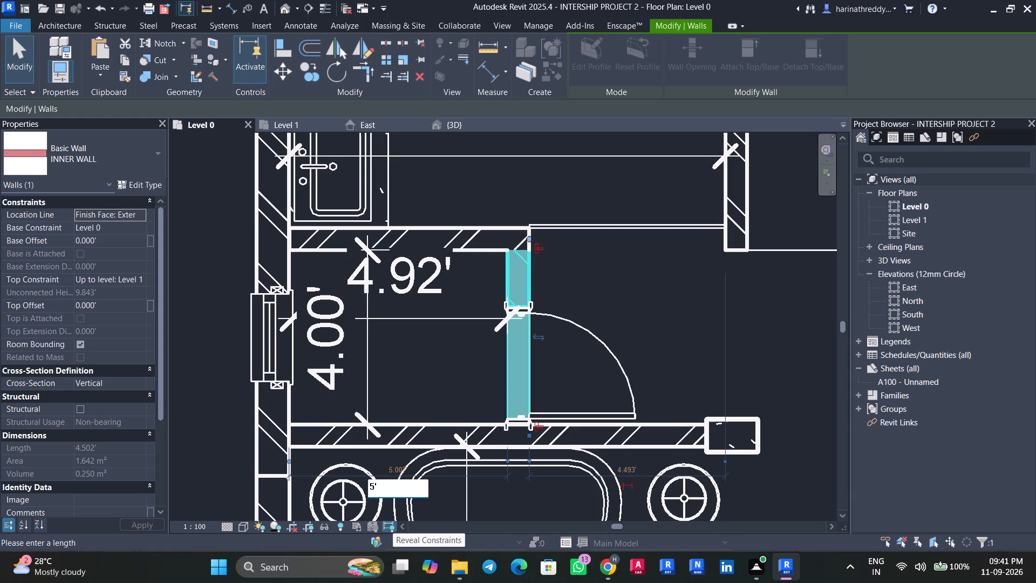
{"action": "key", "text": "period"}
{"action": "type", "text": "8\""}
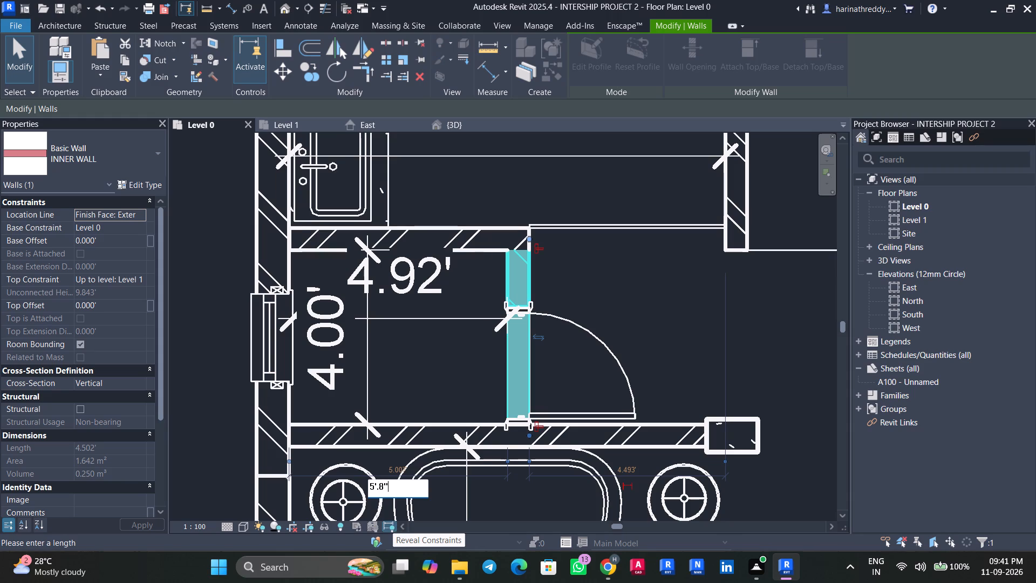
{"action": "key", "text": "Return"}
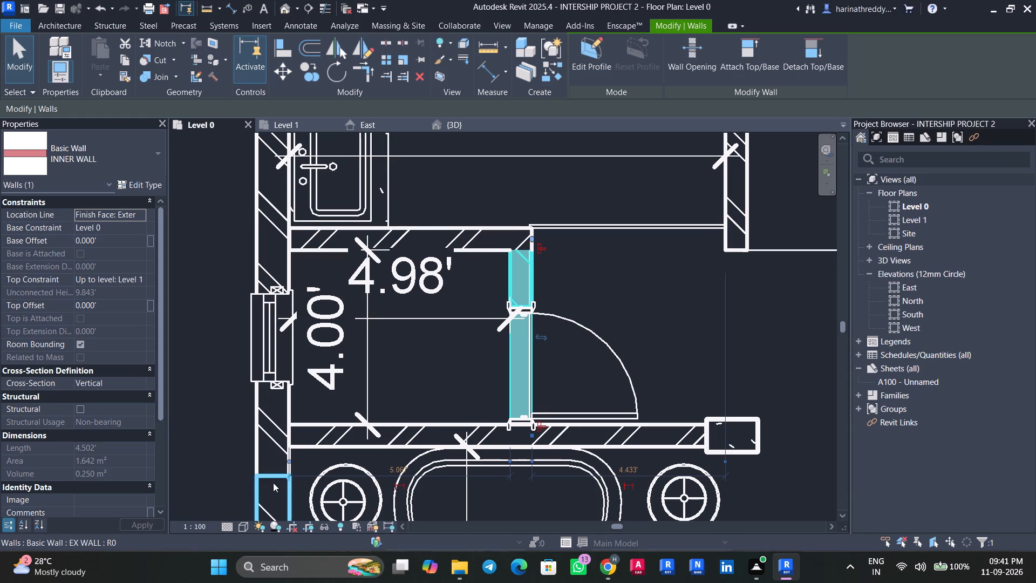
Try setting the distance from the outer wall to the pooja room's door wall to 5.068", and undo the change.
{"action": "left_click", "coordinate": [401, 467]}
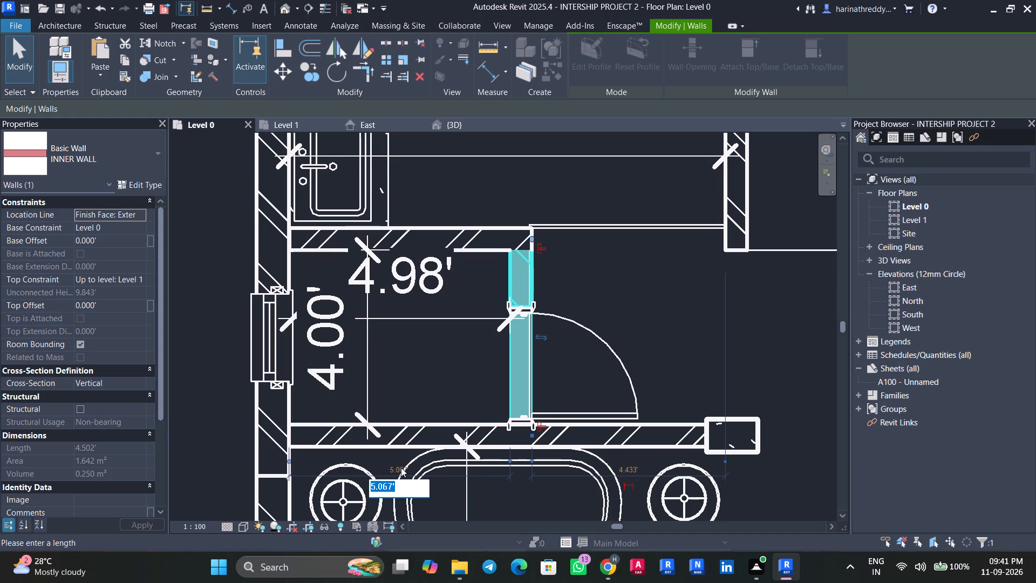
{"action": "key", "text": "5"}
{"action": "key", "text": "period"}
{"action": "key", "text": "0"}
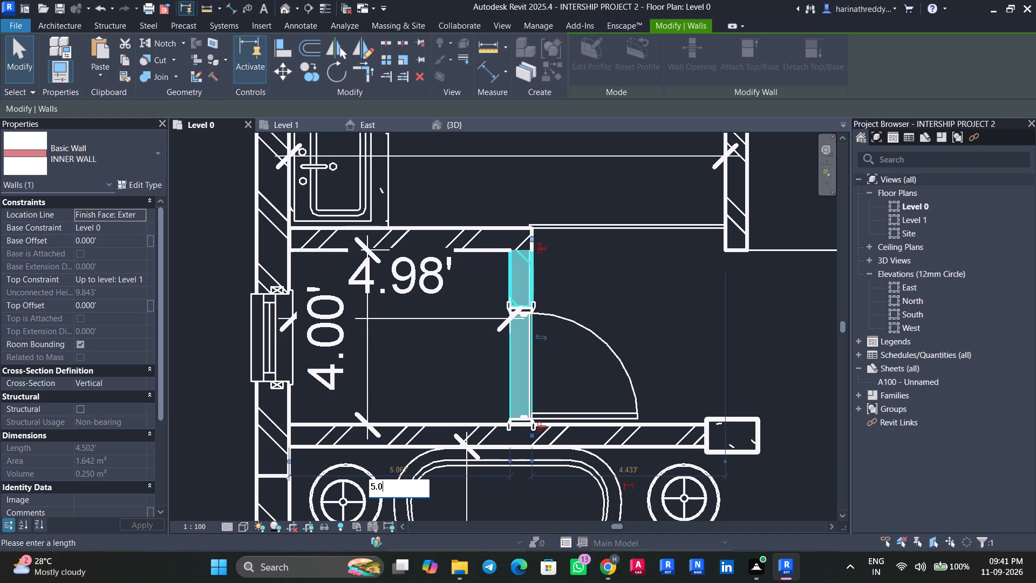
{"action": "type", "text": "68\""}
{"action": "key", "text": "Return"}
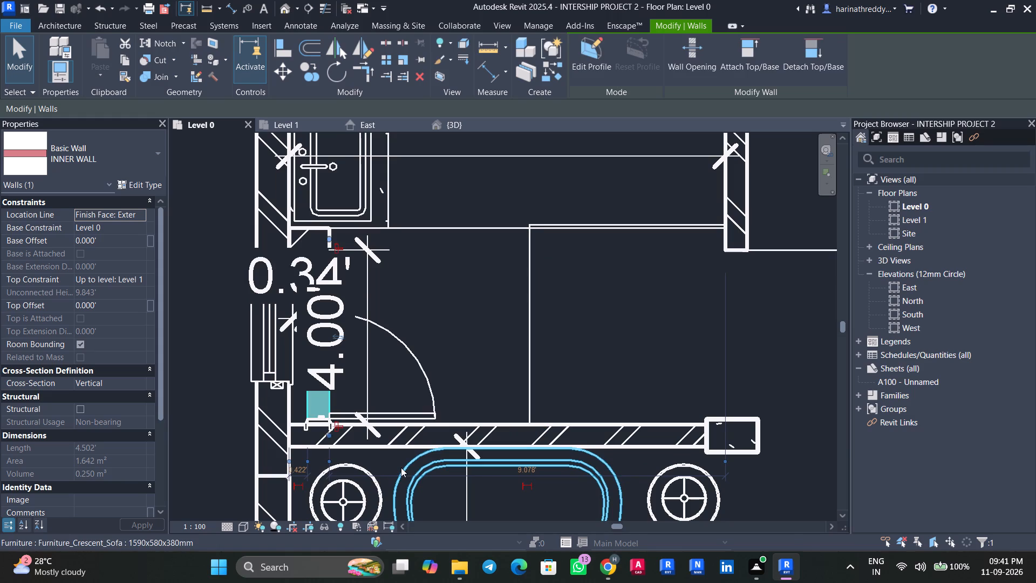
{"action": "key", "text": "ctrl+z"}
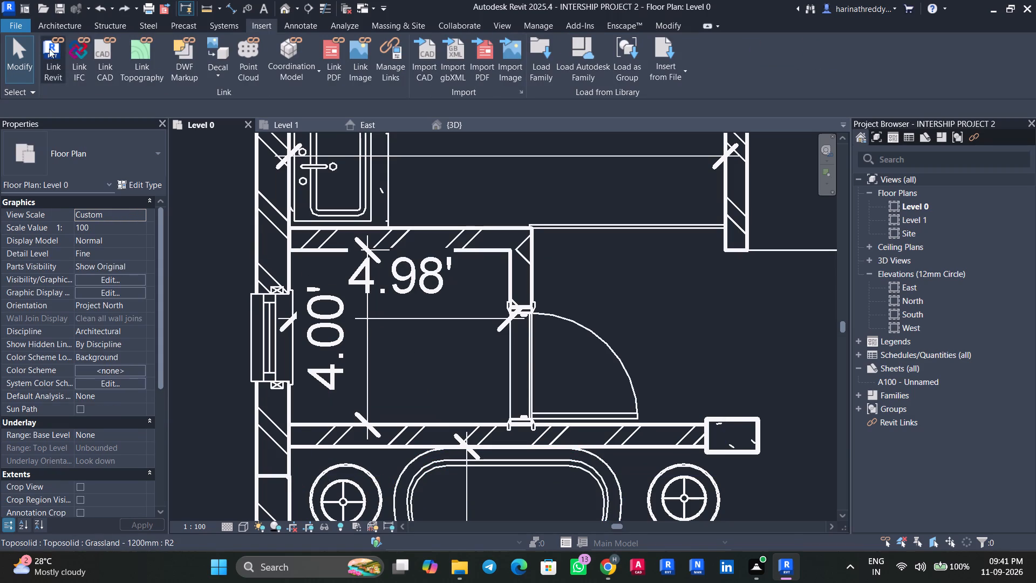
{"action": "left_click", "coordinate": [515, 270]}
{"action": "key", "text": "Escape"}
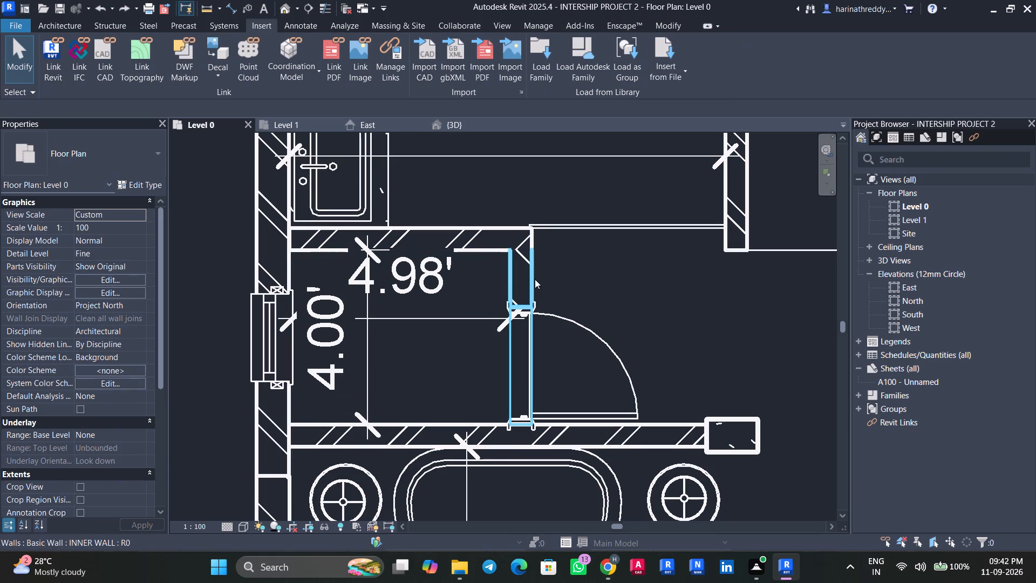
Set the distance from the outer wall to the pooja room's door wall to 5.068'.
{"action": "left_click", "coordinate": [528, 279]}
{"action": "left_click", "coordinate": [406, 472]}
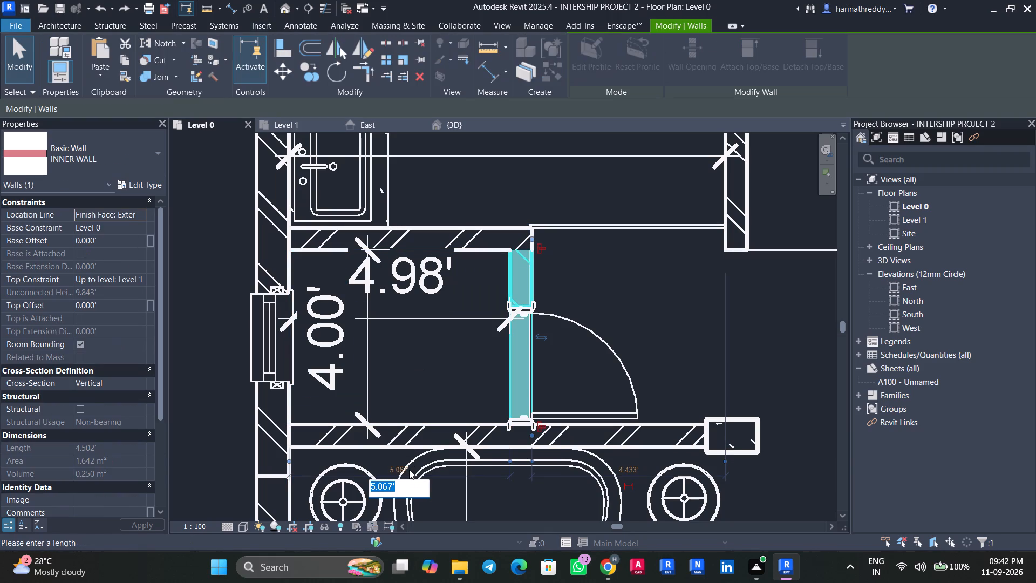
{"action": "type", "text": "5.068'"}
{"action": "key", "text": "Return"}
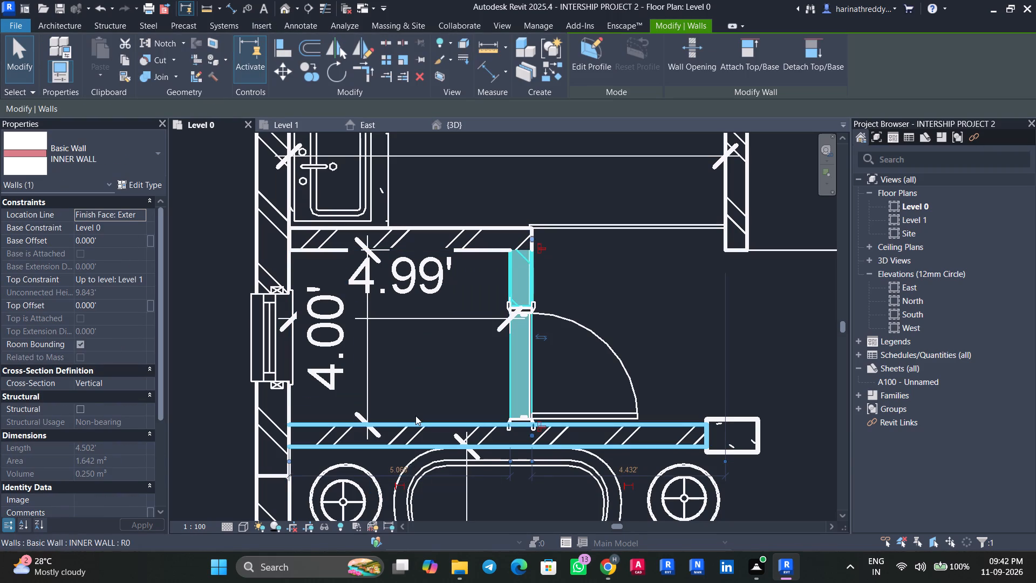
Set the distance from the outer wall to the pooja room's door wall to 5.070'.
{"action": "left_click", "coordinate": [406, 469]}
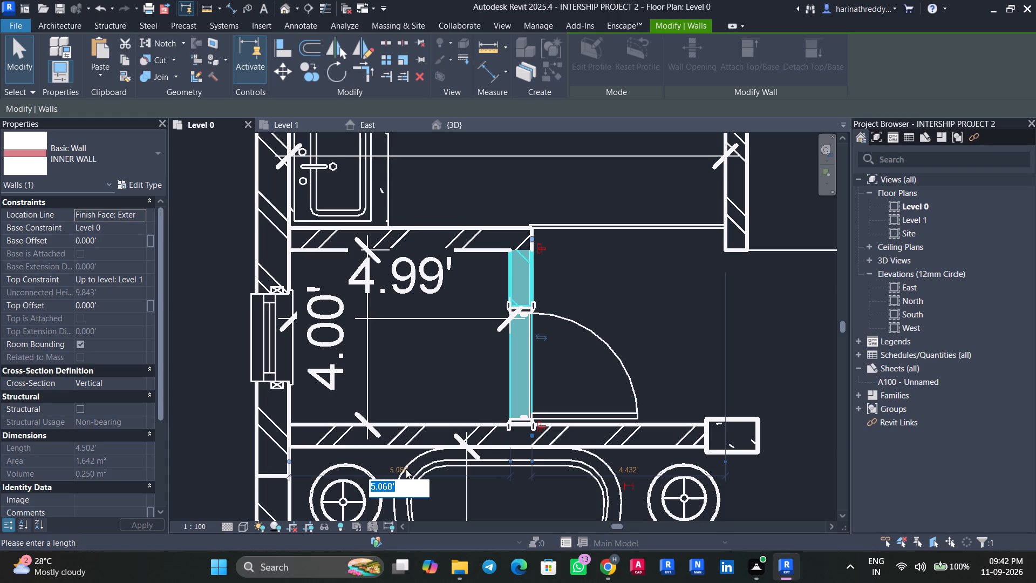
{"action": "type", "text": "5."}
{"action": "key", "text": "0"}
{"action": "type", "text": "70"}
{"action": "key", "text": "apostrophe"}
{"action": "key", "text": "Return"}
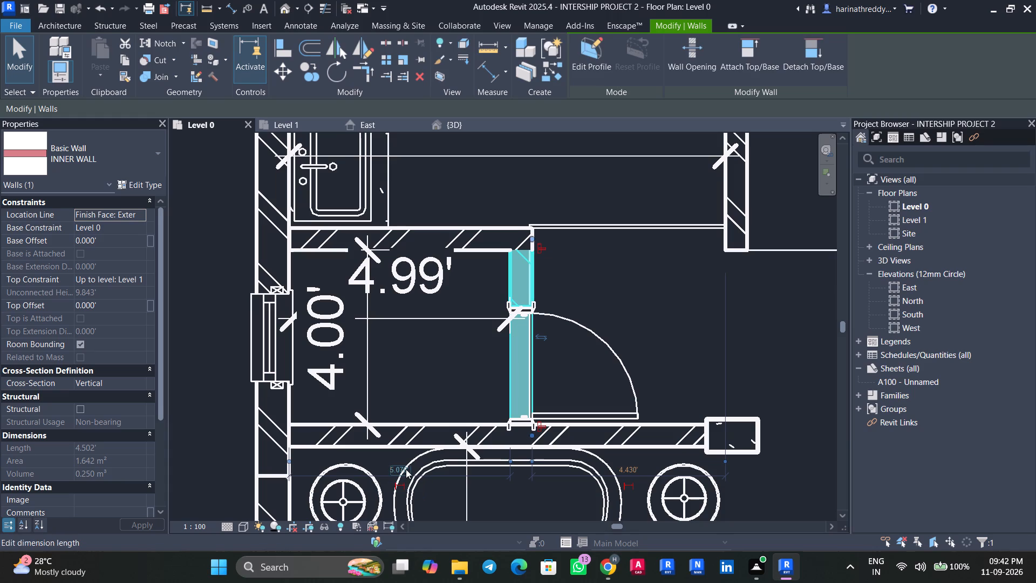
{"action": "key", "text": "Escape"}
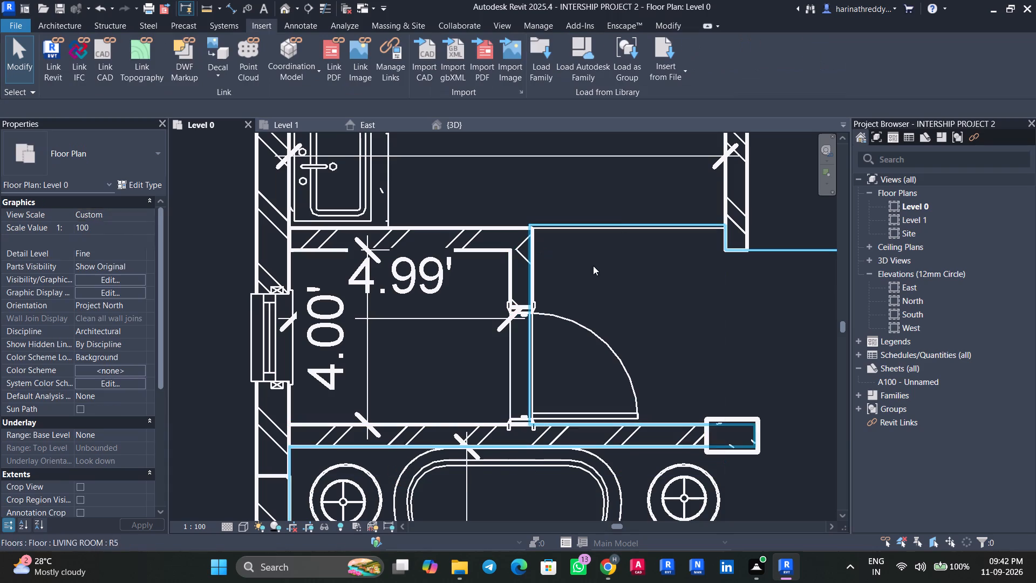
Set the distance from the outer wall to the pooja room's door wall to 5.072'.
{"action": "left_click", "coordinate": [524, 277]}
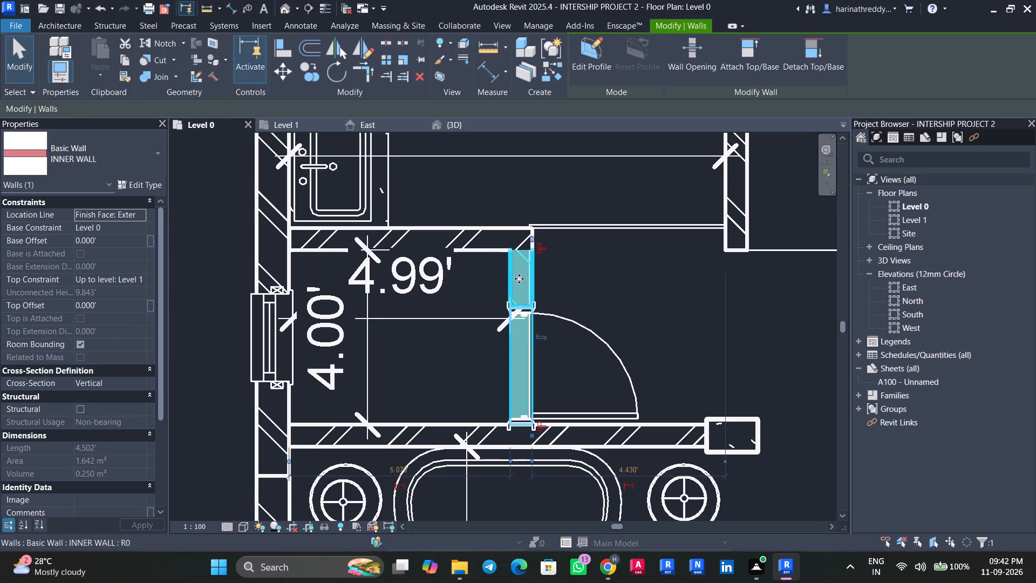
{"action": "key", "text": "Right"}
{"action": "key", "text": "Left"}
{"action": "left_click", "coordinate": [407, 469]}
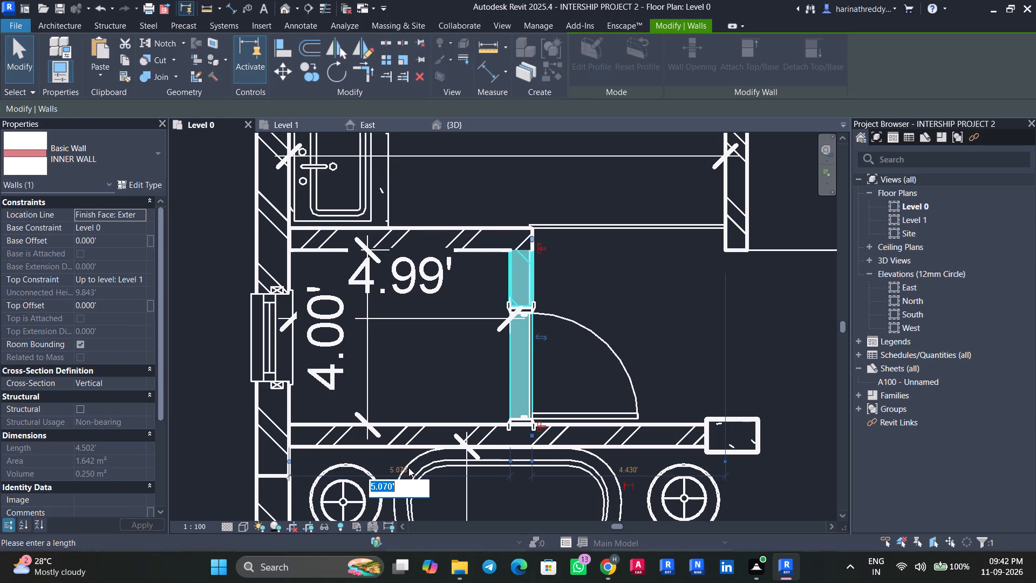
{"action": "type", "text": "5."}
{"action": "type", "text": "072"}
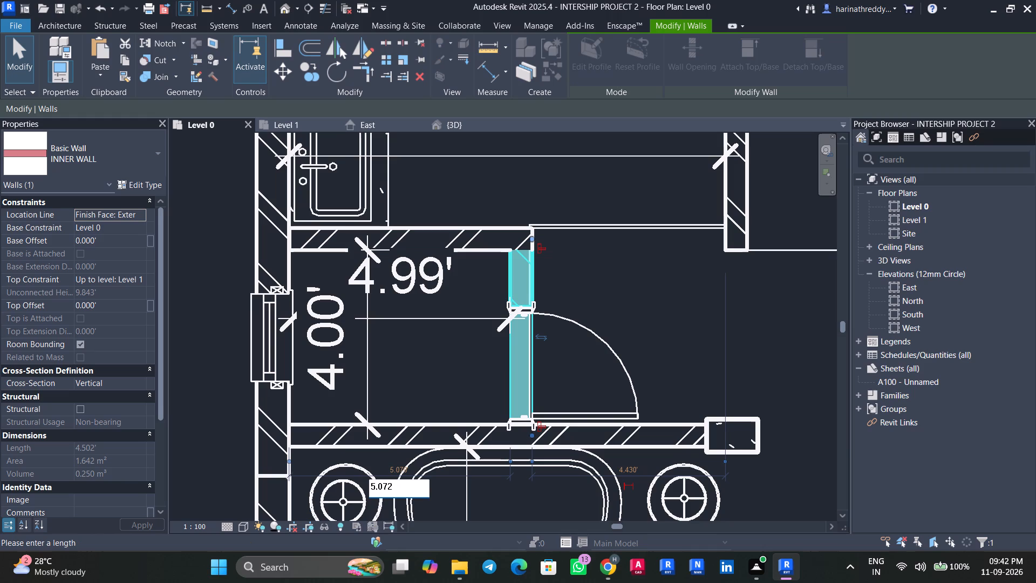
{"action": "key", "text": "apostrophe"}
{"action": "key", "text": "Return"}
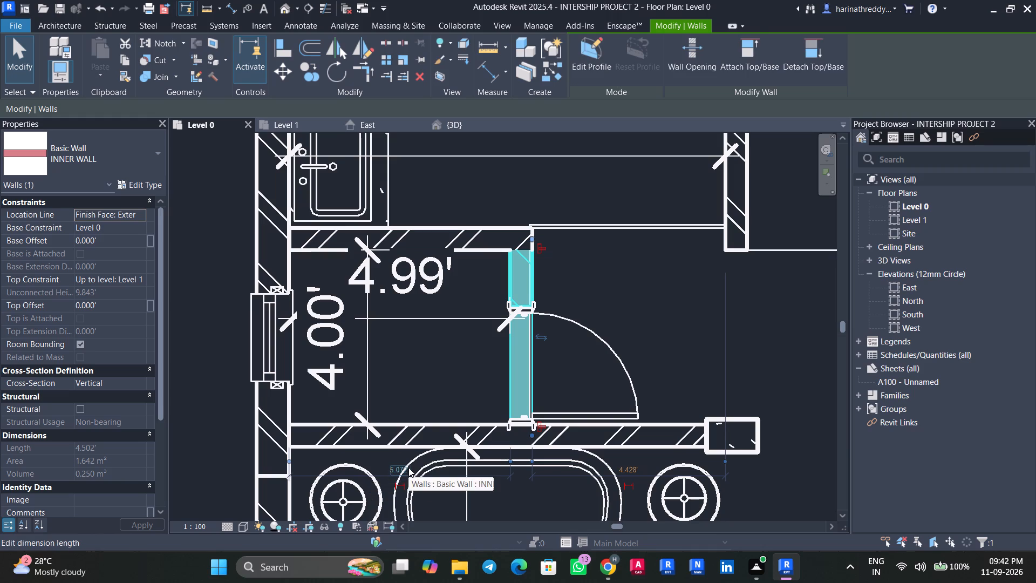
Set the distance from the outer wall to the pooja room's door wall to 5.08'.
{"action": "left_click", "coordinate": [408, 467]}
{"action": "type", "text": "5.08'"}
{"action": "key", "text": "Return"}
{"action": "scroll", "coordinate": [409, 467], "scroll_direction": "down", "scroll_amount": 1}
{"action": "key", "text": "Escape"}
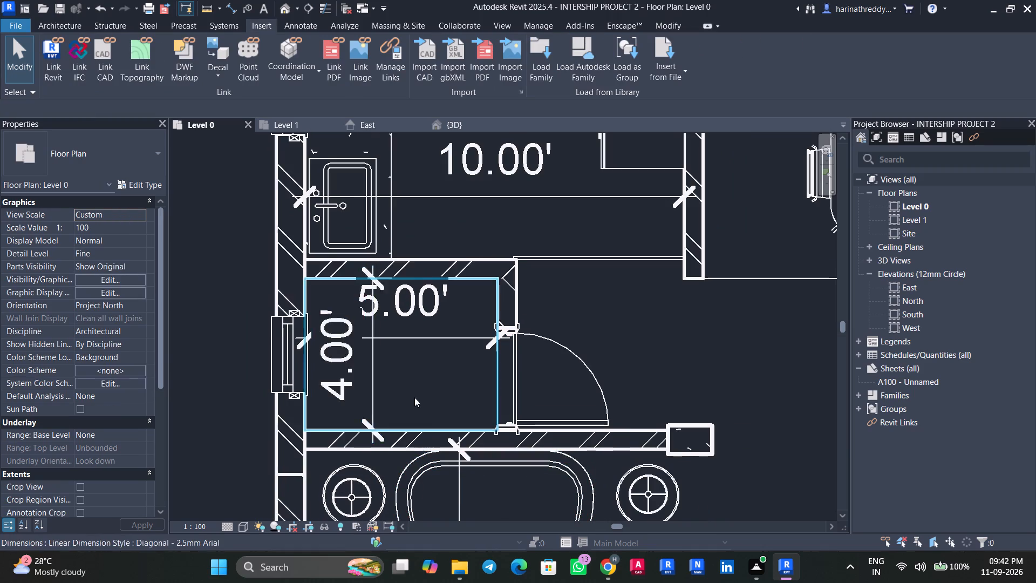
Add an aligned dimension for the kitchen's depth, from the windowed outer wall's inner face to the wall shared with the pooja room.
{"action": "scroll", "coordinate": [425, 380], "scroll_direction": "down", "scroll_amount": 3}
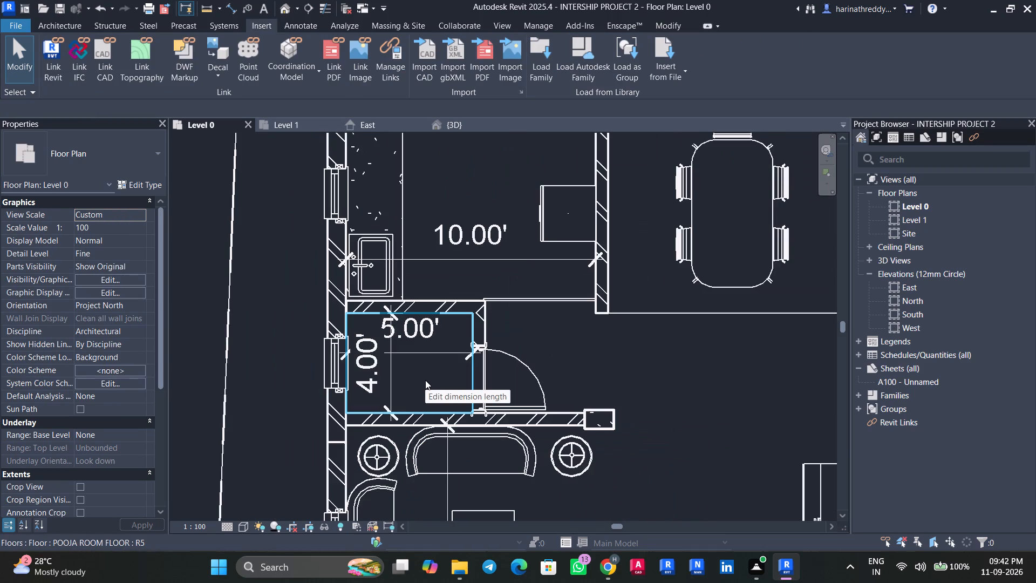
{"action": "scroll", "coordinate": [586, 354], "scroll_direction": "down", "scroll_amount": 2}
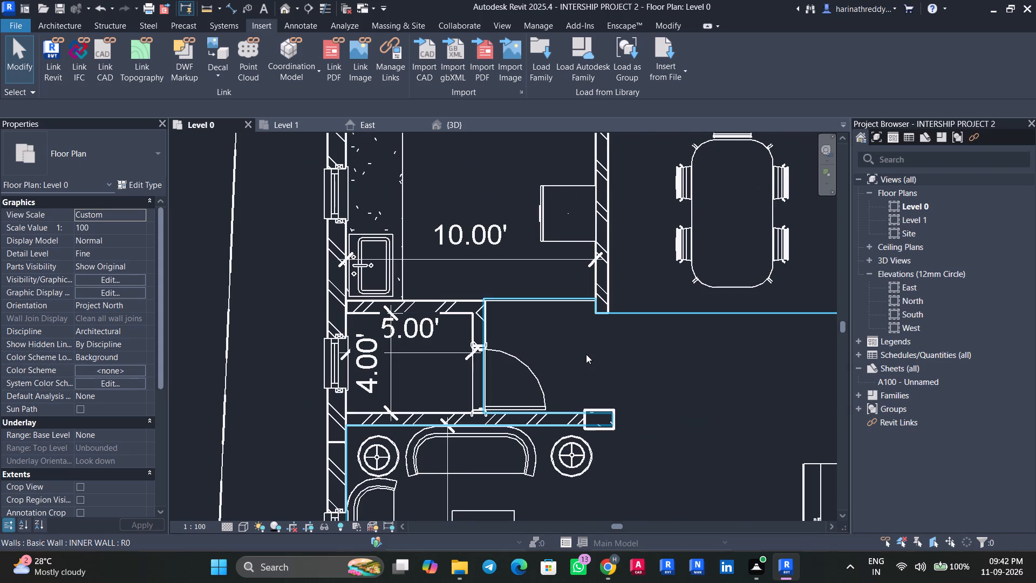
{"action": "scroll", "coordinate": [586, 354], "scroll_direction": "down", "scroll_amount": 5}
{"action": "middle_click_drag", "start_coordinate": [585, 354], "coordinate": [589, 388]}
{"action": "scroll", "coordinate": [529, 299], "scroll_direction": "up", "scroll_amount": 1}
{"action": "scroll", "coordinate": [529, 299], "scroll_direction": "down", "scroll_amount": 1}
{"action": "scroll", "coordinate": [529, 298], "scroll_direction": "up", "scroll_amount": 5}
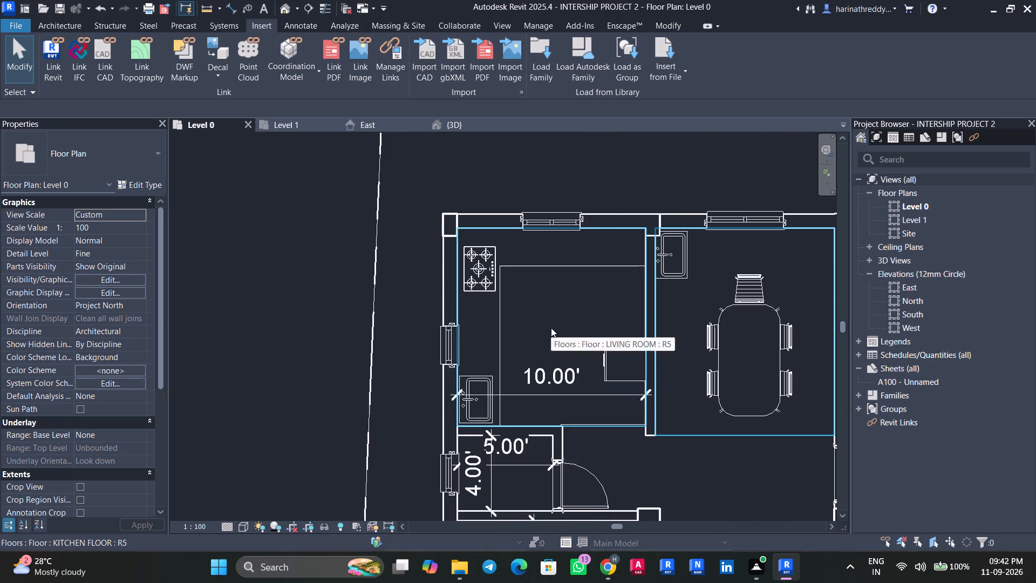
{"action": "key", "text": "Escape"}
{"action": "type", "text": "di"}
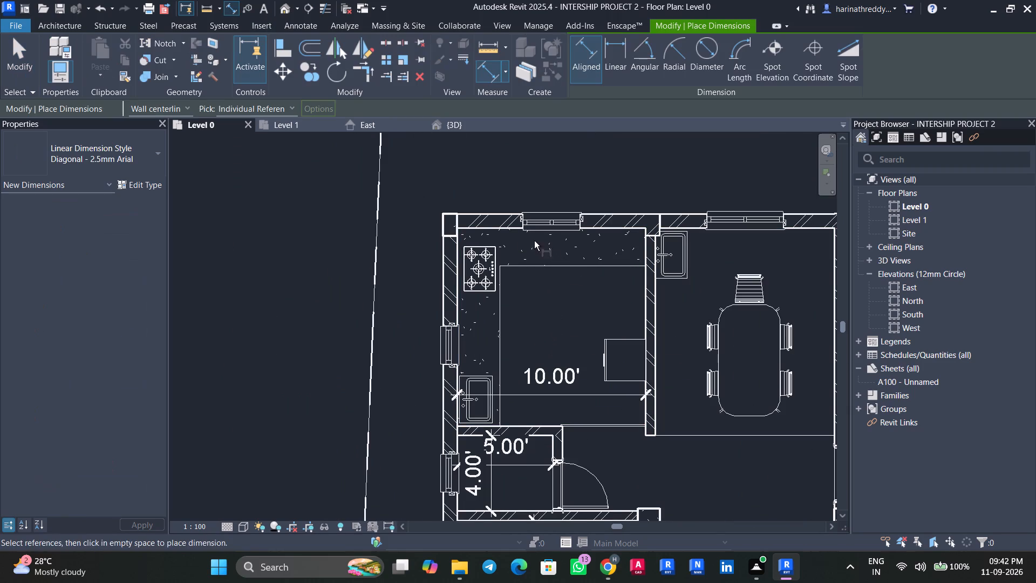
{"action": "key", "text": "Tab"}
{"action": "left_click", "coordinate": [514, 227]}
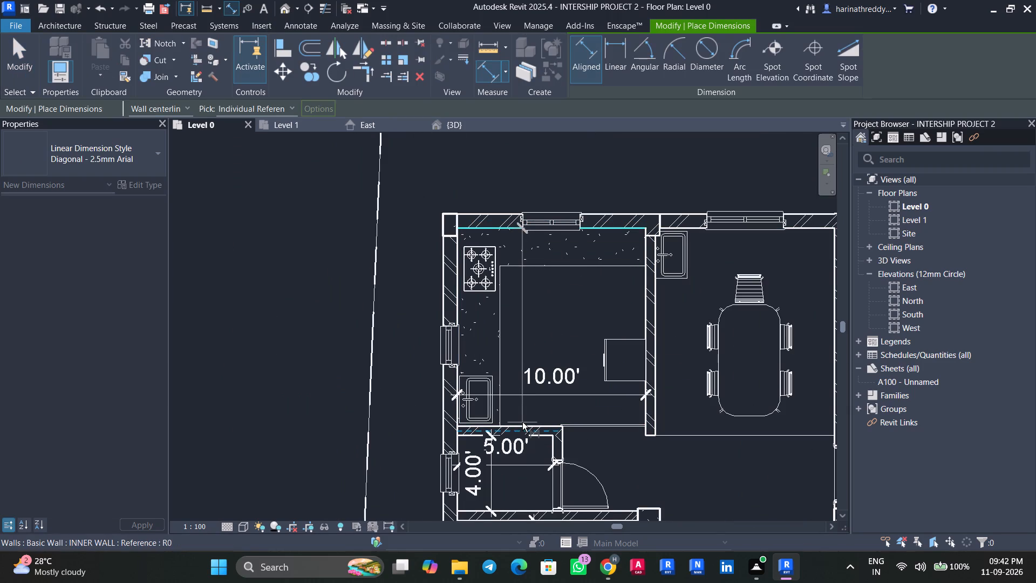
{"action": "key", "text": "Tab"}
{"action": "left_click", "coordinate": [522, 422]}
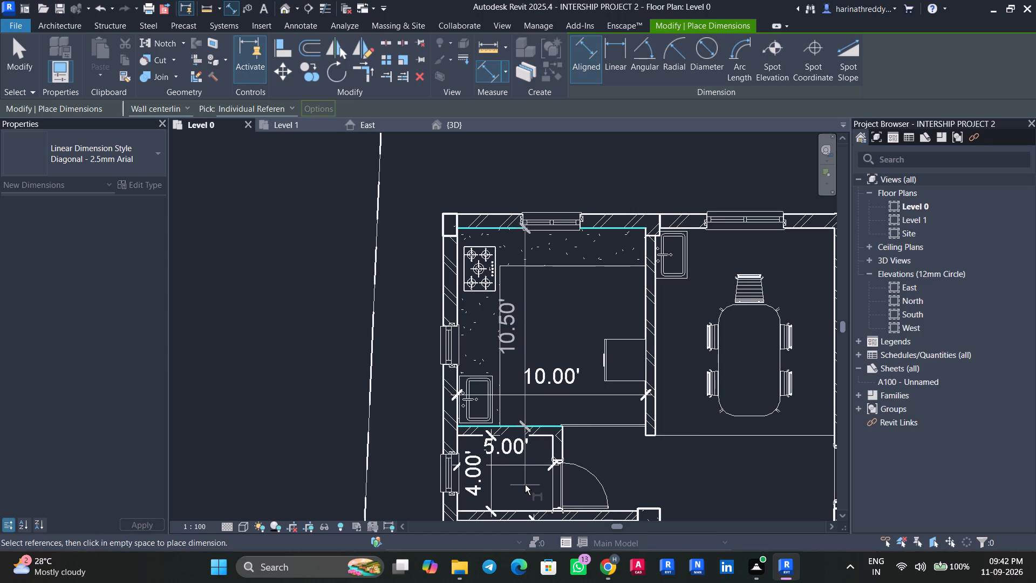
{"action": "left_click", "coordinate": [527, 484]}
{"action": "key", "text": "Escape"}
{"action": "key", "text": "Escape"}
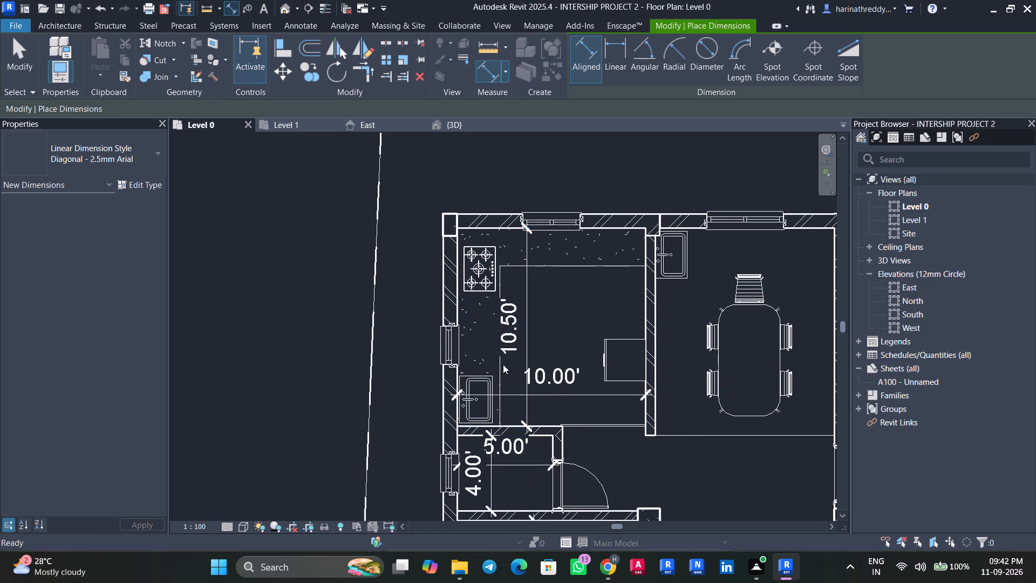
{"action": "key", "text": "Escape"}
{"action": "key", "text": "Escape"}
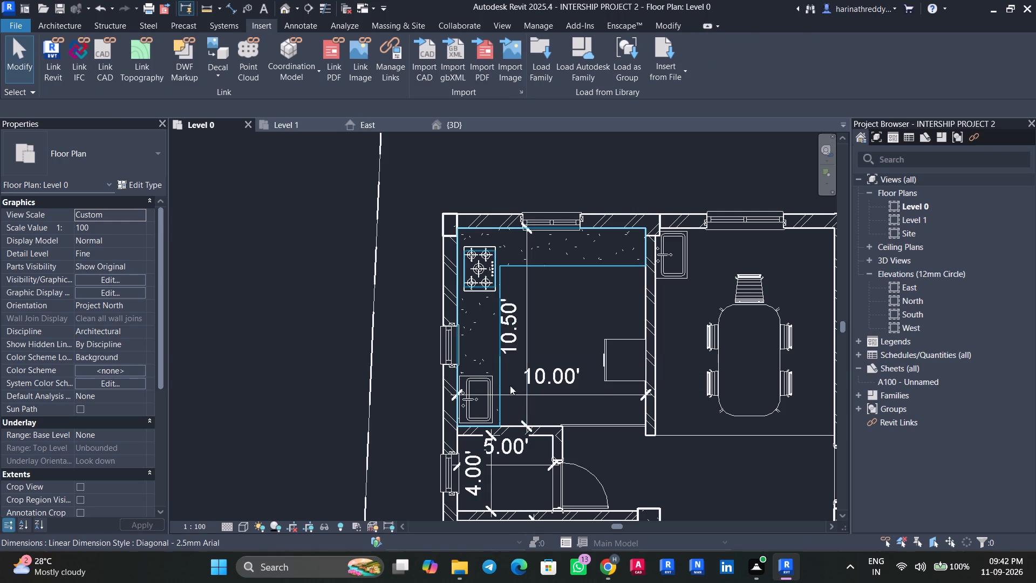
{"action": "key", "text": "Escape"}
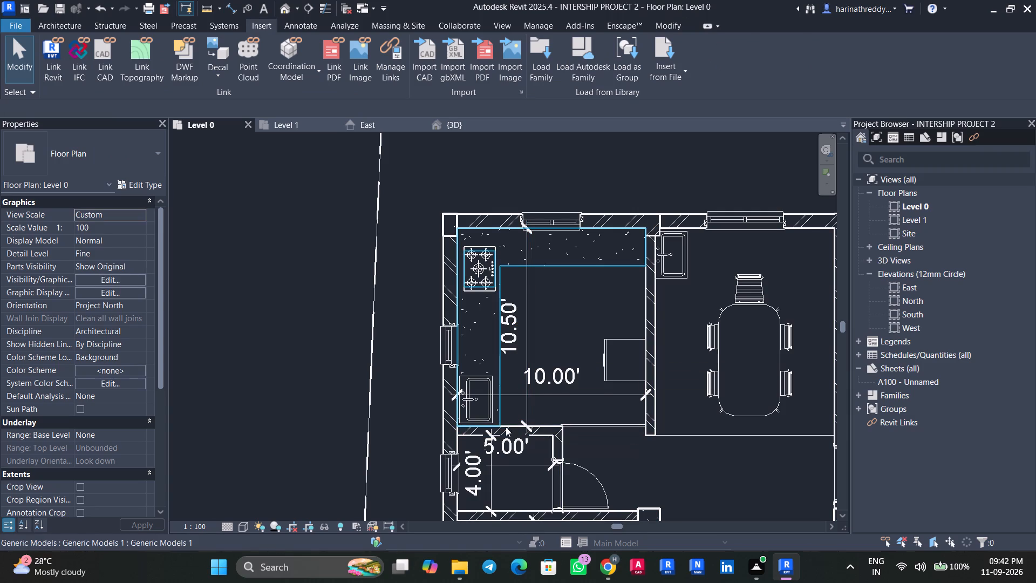
Set the kitchen's depth to 10'6" by repositioning its windowed outer wall opposite the pooja room.
{"action": "left_click", "coordinate": [497, 217]}
{"action": "left_click", "coordinate": [521, 330]}
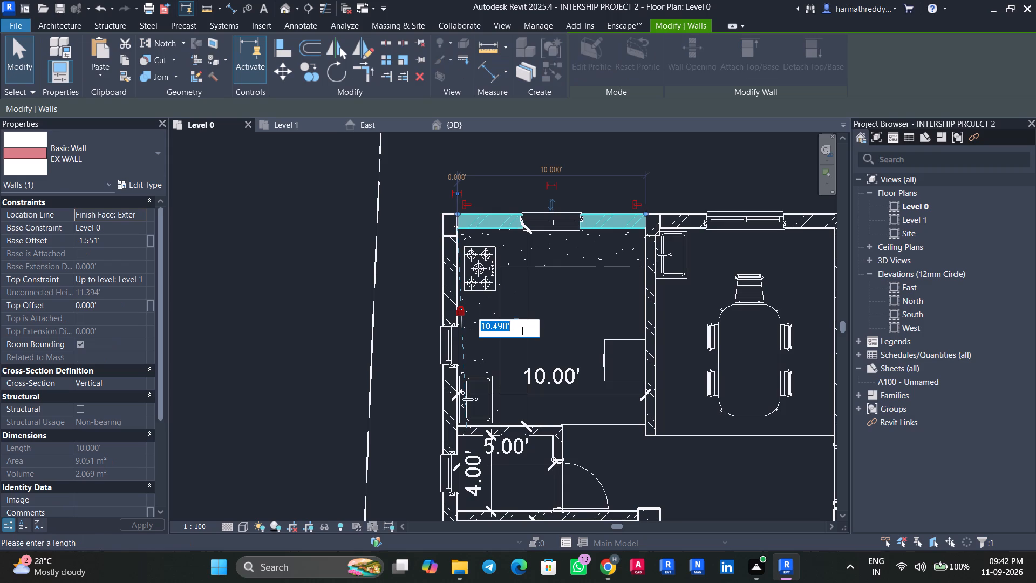
{"action": "type", "text": "10"}
{"action": "type", "text": "'6\""}
{"action": "key", "text": "Return"}
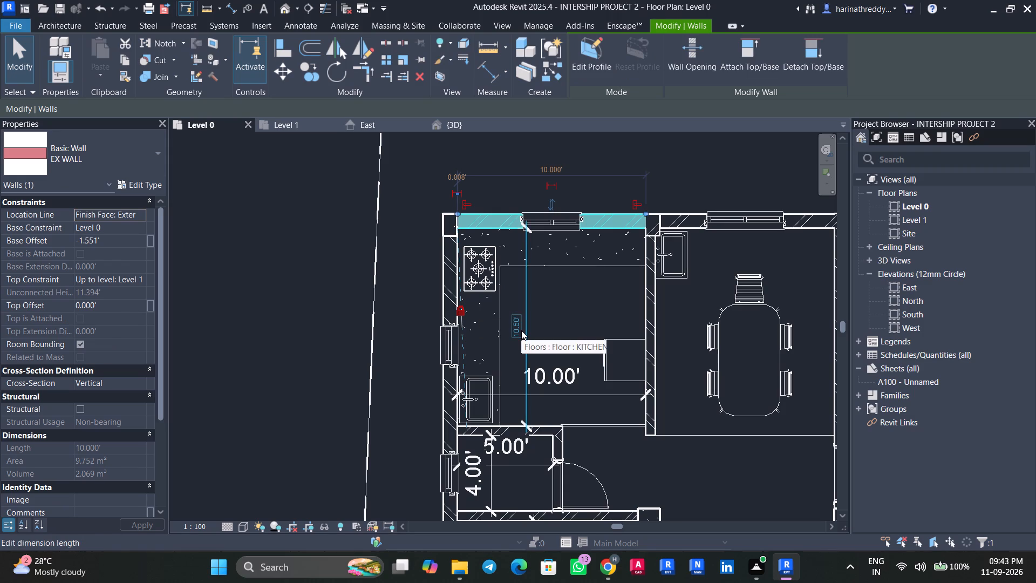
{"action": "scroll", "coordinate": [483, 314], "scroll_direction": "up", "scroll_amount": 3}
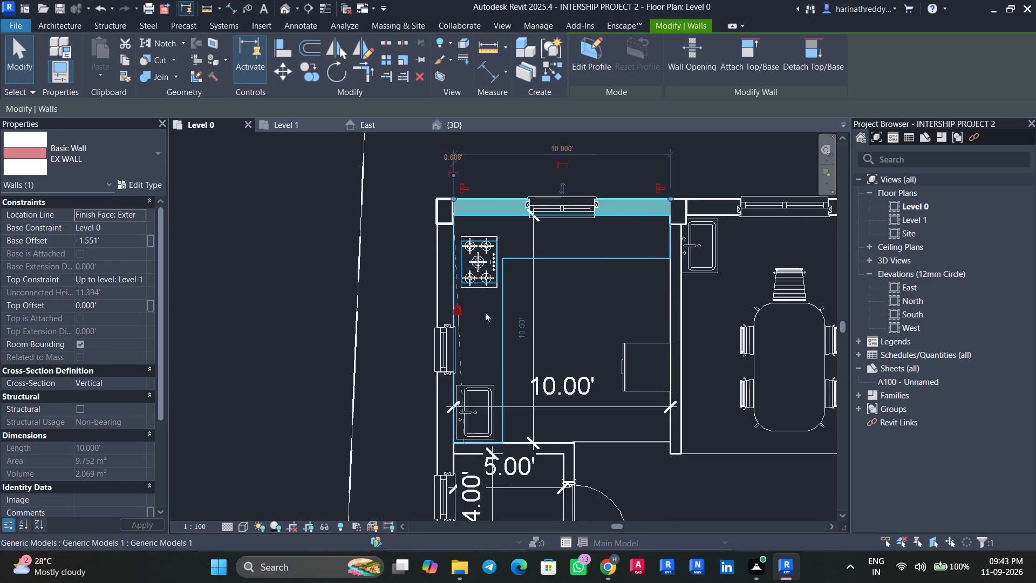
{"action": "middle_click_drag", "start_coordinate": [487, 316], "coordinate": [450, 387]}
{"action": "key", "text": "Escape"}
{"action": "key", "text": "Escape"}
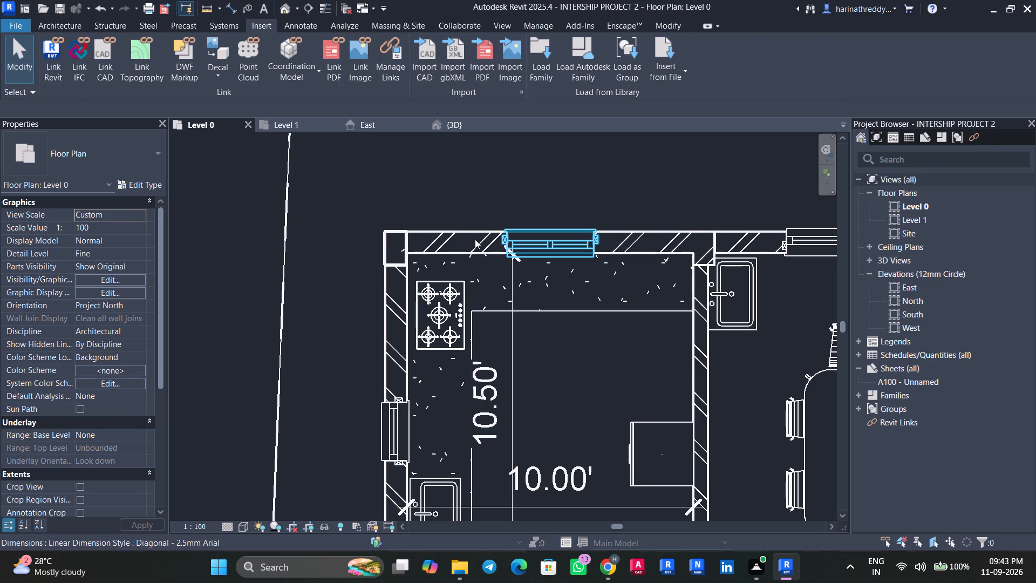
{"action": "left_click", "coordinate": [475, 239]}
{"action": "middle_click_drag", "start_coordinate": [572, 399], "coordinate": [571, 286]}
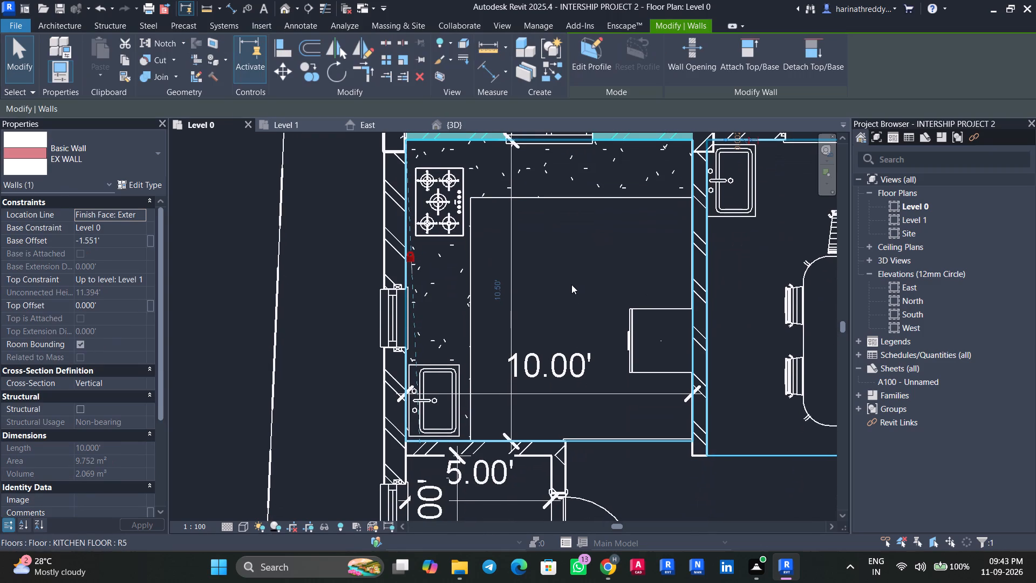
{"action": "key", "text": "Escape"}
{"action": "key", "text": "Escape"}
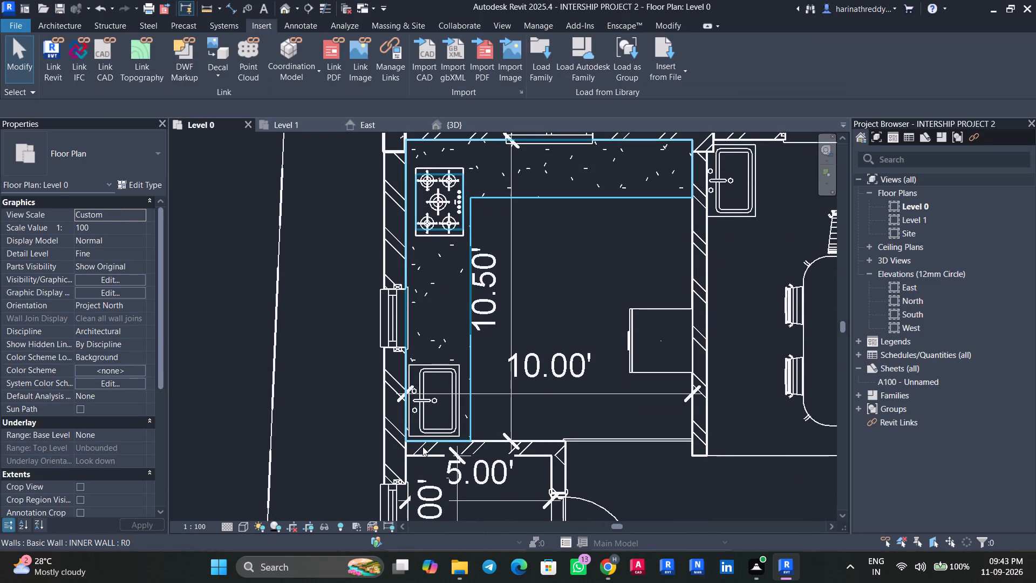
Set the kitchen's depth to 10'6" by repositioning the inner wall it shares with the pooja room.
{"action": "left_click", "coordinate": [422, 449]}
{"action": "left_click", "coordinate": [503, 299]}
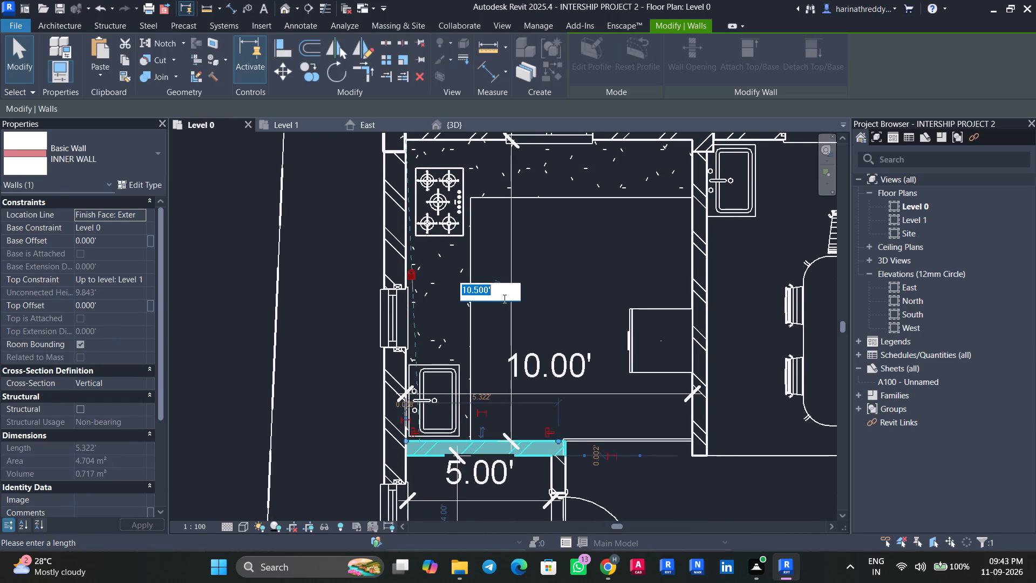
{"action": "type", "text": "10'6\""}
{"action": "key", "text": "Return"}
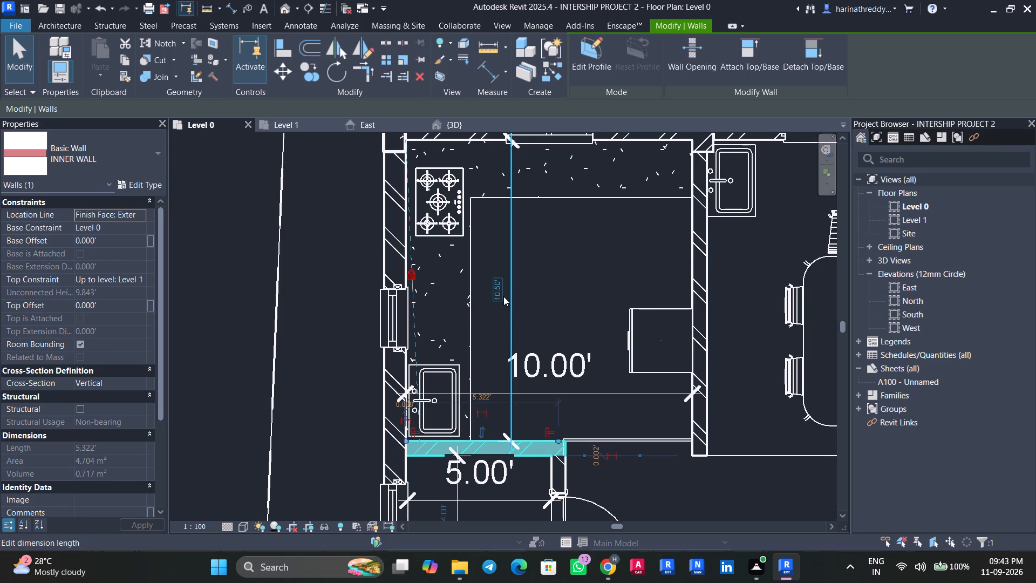
Nudge the kitchen's depth dimension line sideways toward the stove, away from the window opening.
{"action": "scroll", "coordinate": [503, 296], "scroll_direction": "down", "scroll_amount": 1}
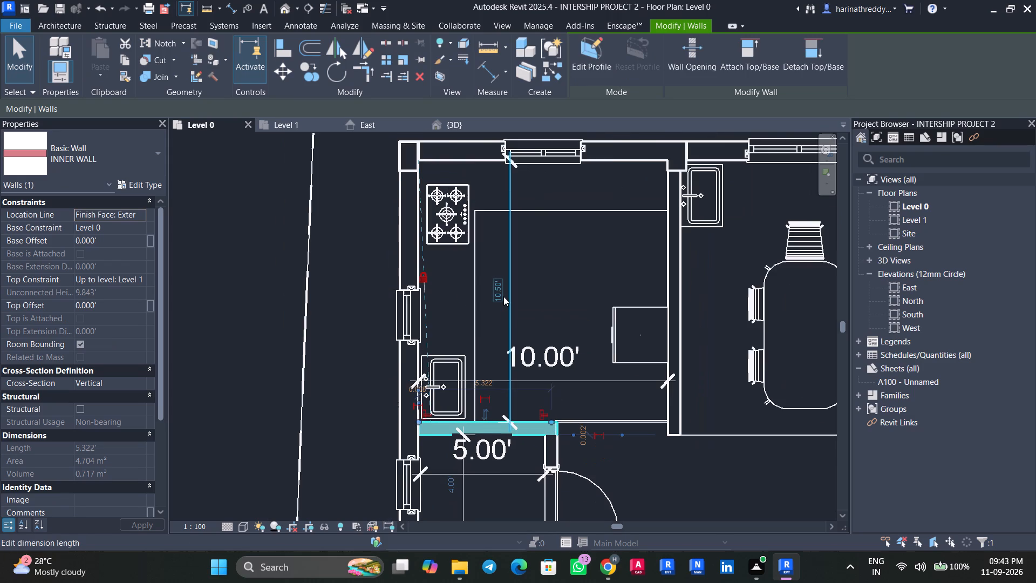
{"action": "left_click", "coordinate": [508, 207]}
{"action": "scroll", "coordinate": [506, 196], "scroll_direction": "up", "scroll_amount": 3}
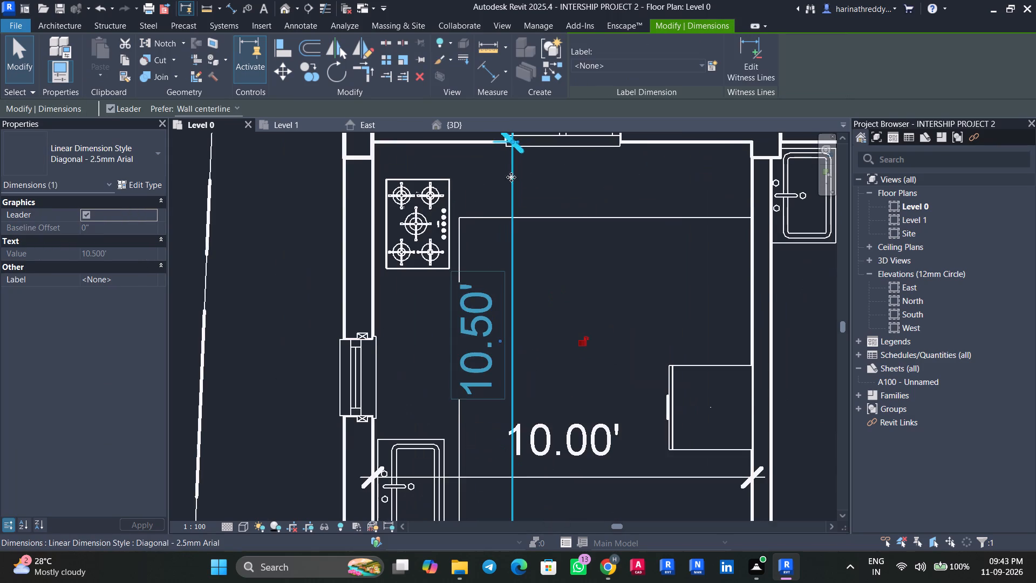
{"action": "key", "text": "Left"}
{"action": "key", "text": "Left"}
{"action": "key", "text": "Left"}
{"action": "key", "text": "Left"}
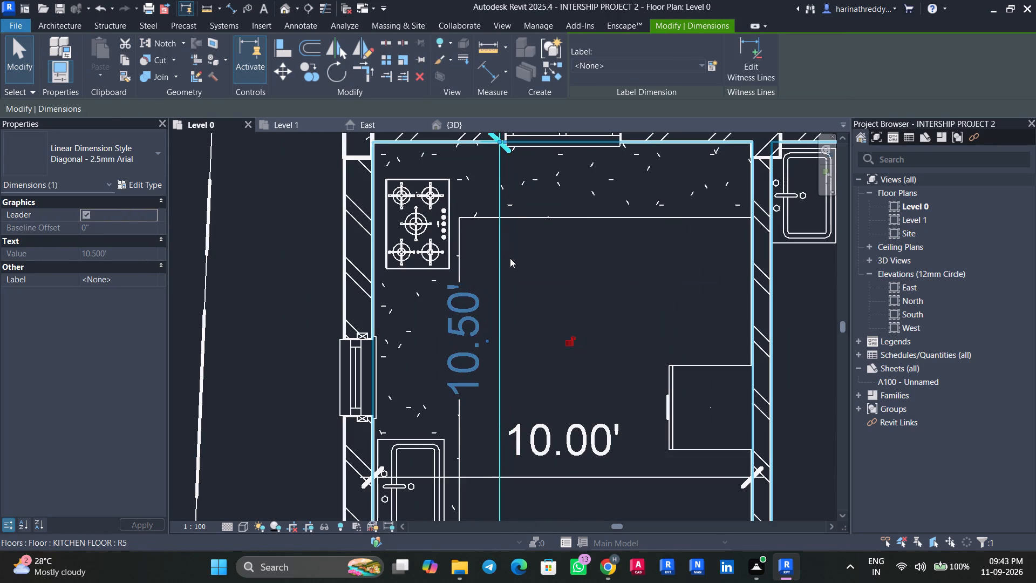
{"action": "key", "text": "Left"}
{"action": "key", "text": "Left"}
{"action": "key", "text": "Left"}
{"action": "key", "text": "Escape"}
{"action": "key", "text": "Escape"}
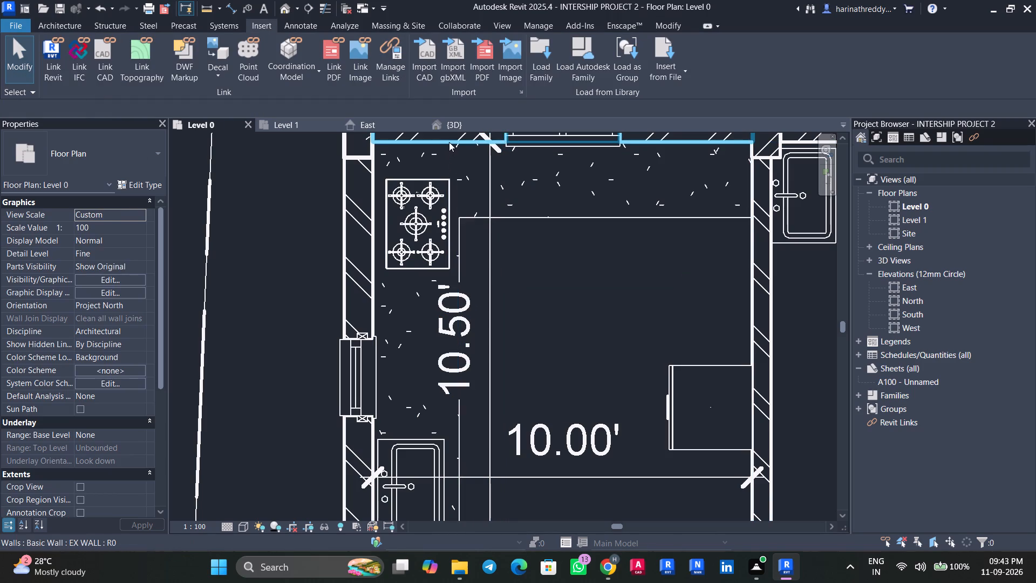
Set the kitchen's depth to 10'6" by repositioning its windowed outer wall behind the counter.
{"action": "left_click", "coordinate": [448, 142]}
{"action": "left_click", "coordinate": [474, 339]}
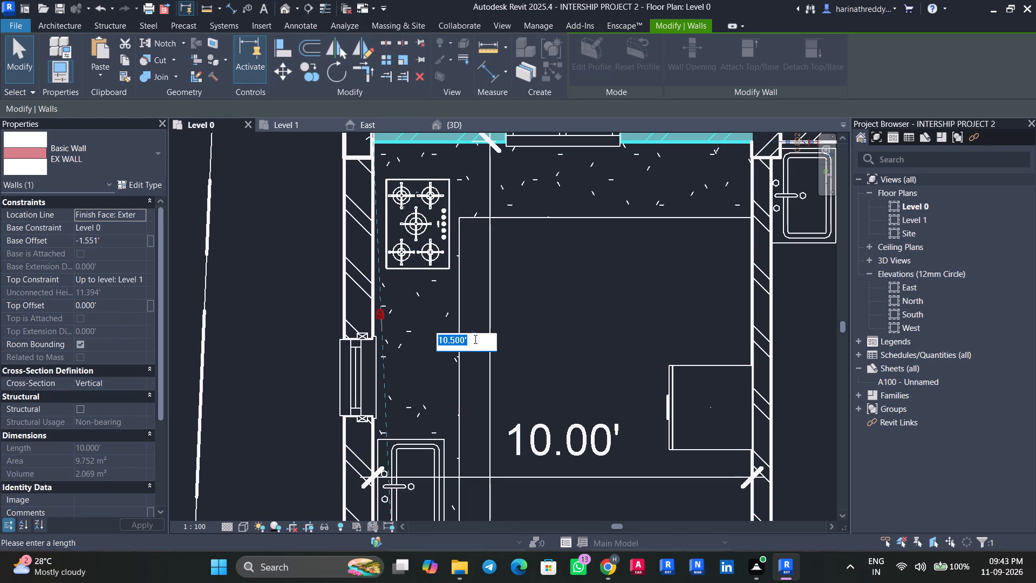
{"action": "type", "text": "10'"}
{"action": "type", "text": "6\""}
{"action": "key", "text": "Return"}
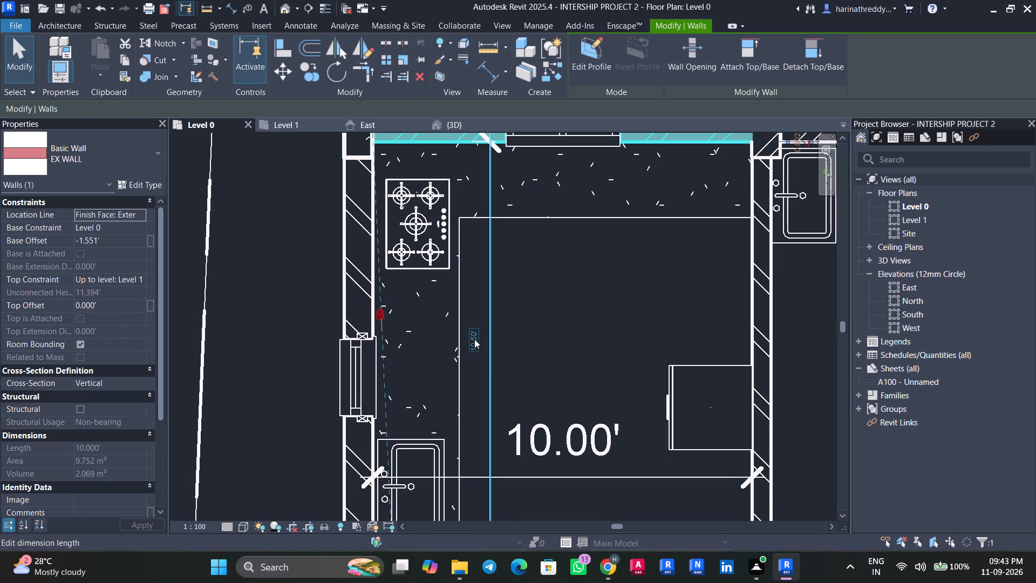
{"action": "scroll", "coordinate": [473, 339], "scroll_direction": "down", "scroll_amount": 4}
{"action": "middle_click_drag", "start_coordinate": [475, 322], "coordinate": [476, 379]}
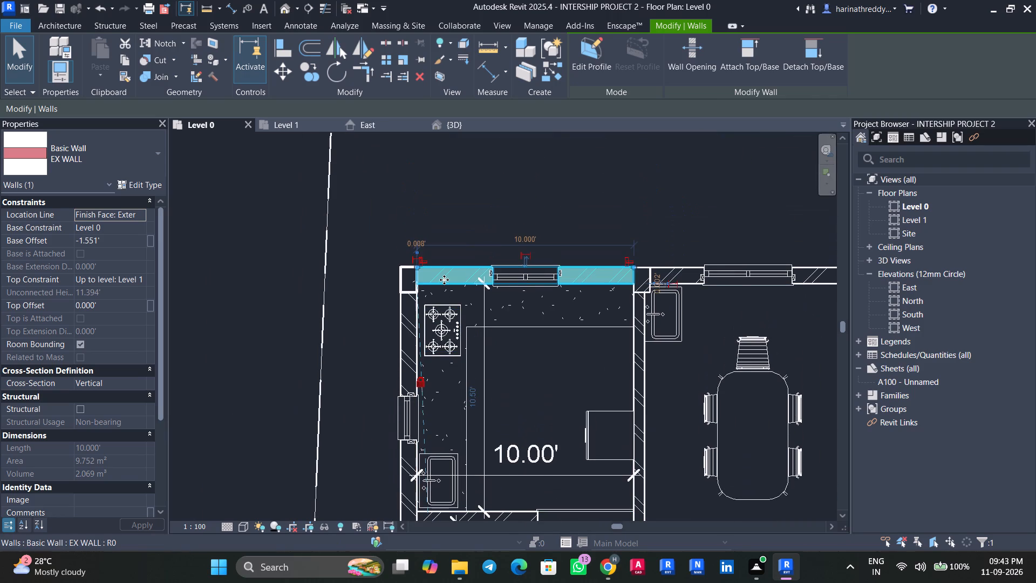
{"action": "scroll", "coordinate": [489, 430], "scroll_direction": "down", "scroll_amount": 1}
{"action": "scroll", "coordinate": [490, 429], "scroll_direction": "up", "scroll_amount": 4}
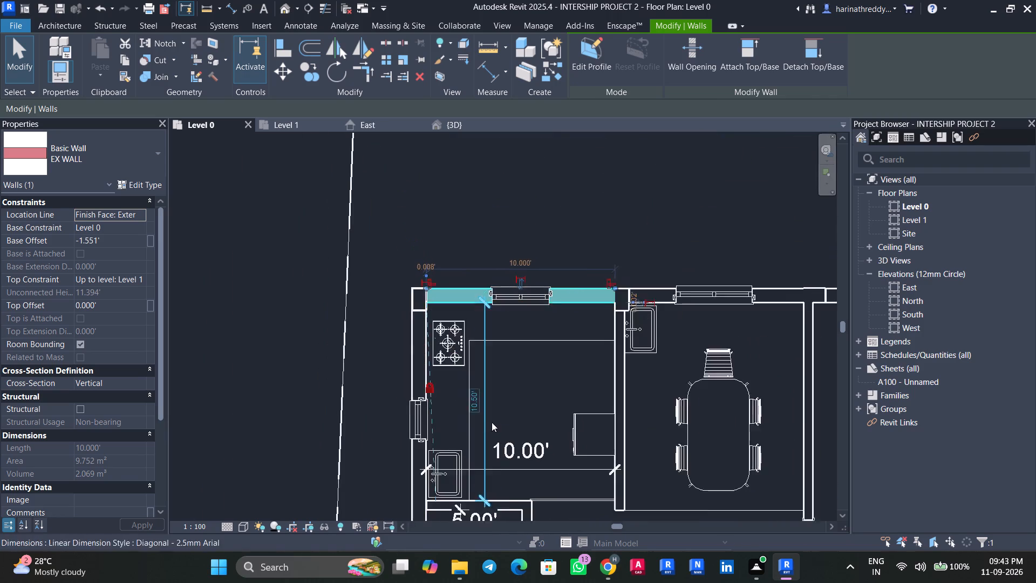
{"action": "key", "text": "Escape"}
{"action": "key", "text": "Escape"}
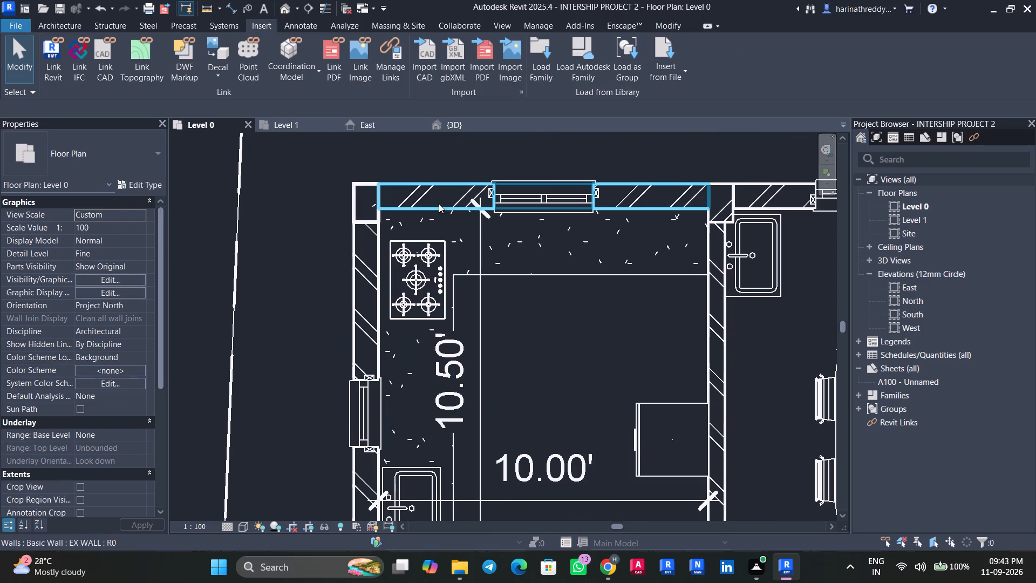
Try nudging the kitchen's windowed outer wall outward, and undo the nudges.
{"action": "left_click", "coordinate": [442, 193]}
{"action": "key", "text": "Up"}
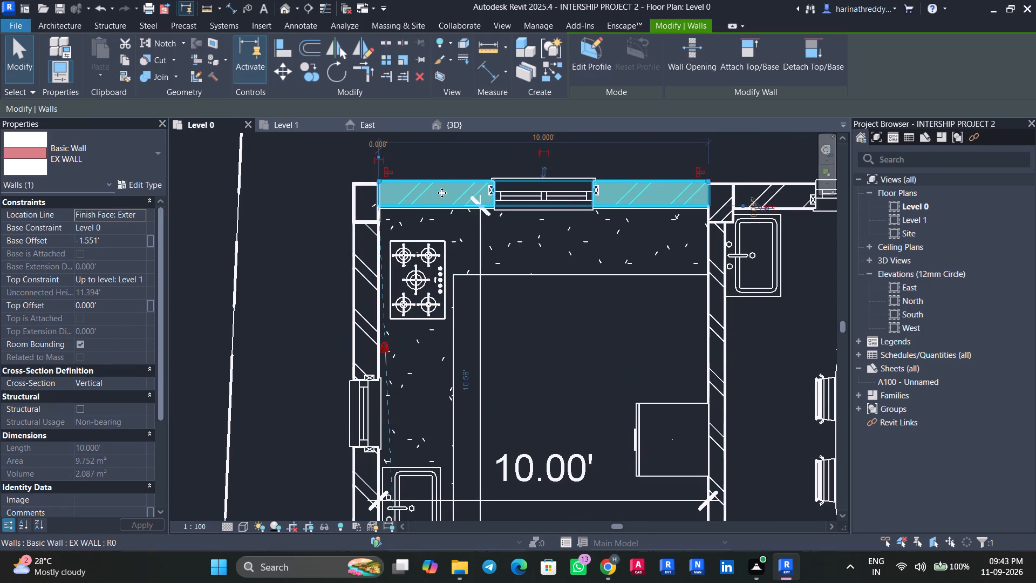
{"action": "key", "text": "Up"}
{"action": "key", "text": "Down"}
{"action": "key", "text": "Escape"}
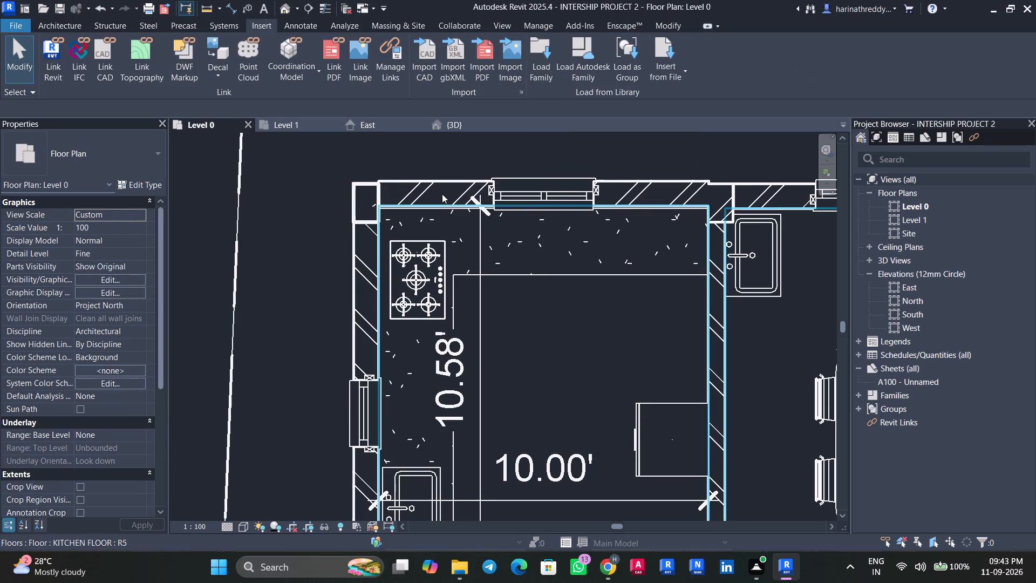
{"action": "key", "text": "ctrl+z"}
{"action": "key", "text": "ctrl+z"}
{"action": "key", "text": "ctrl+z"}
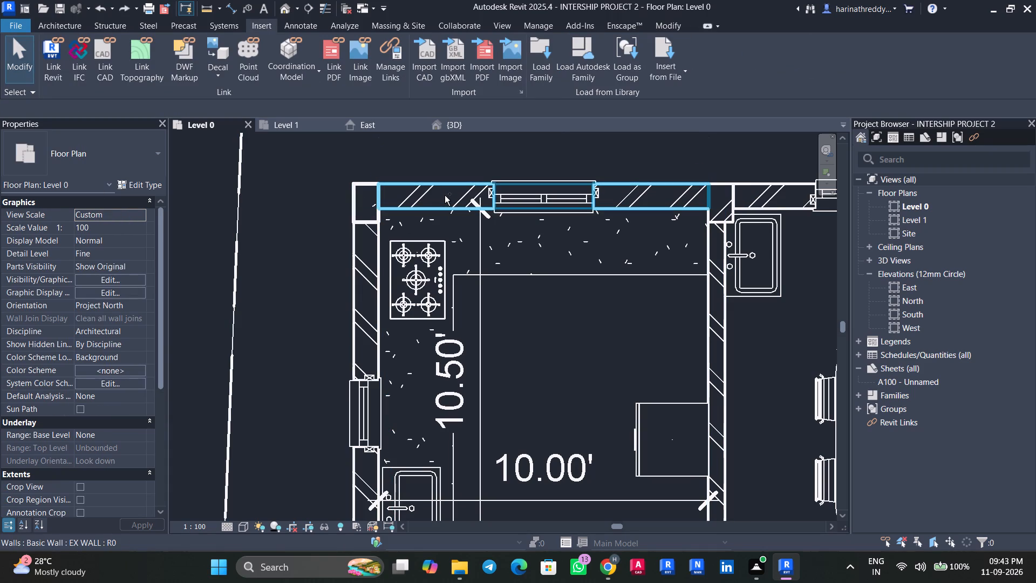
Set the kitchen's depth to 10.6' by moving the inner wall it shares with the pooja room.
{"action": "scroll", "coordinate": [491, 359], "scroll_direction": "down", "scroll_amount": 4}
{"action": "middle_click_drag", "start_coordinate": [492, 356], "coordinate": [489, 291]}
{"action": "key", "text": "Escape"}
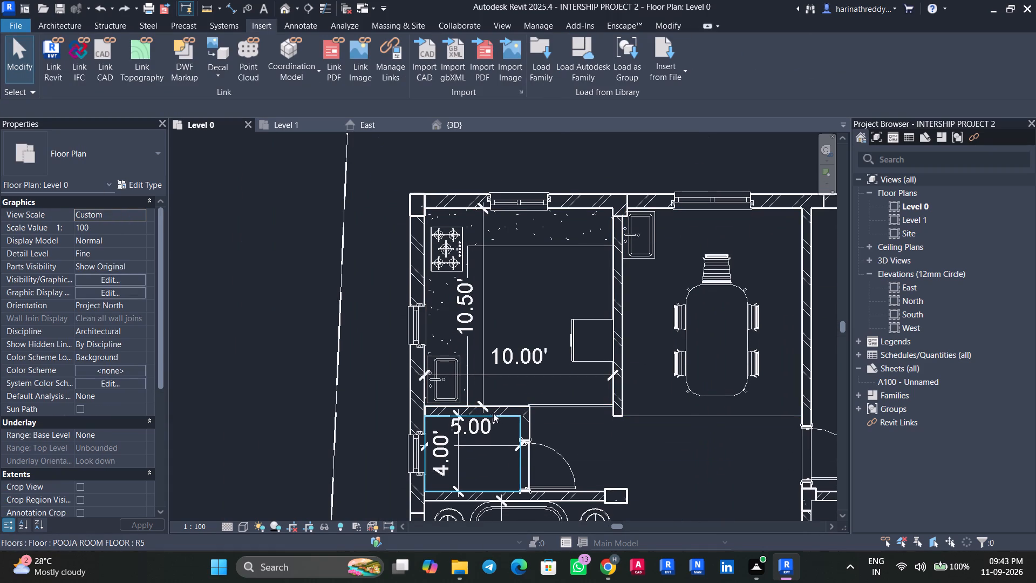
{"action": "scroll", "coordinate": [509, 415], "scroll_direction": "up", "scroll_amount": 5}
{"action": "left_click", "coordinate": [506, 410]}
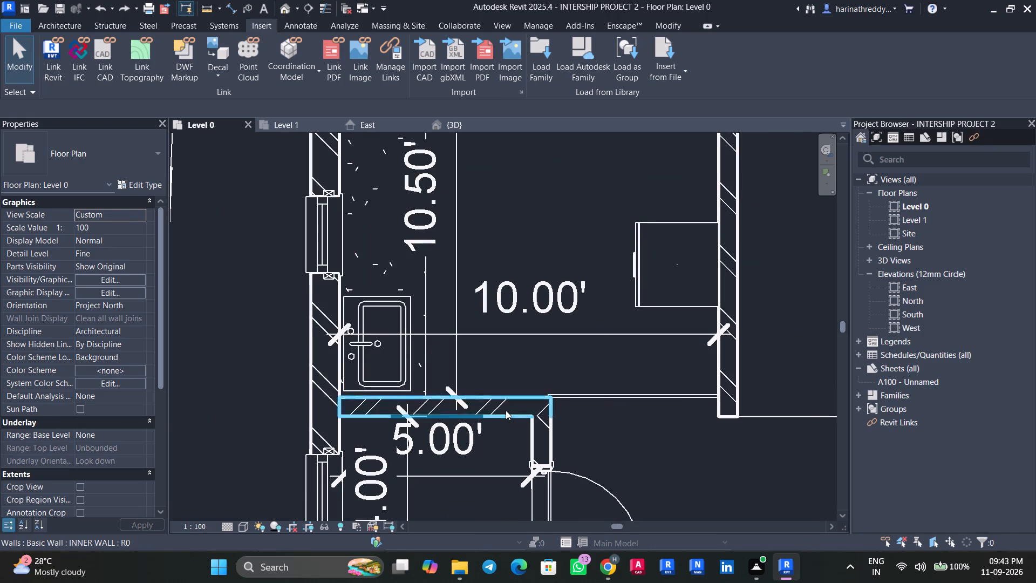
{"action": "middle_click_drag", "start_coordinate": [453, 289], "coordinate": [483, 399]}
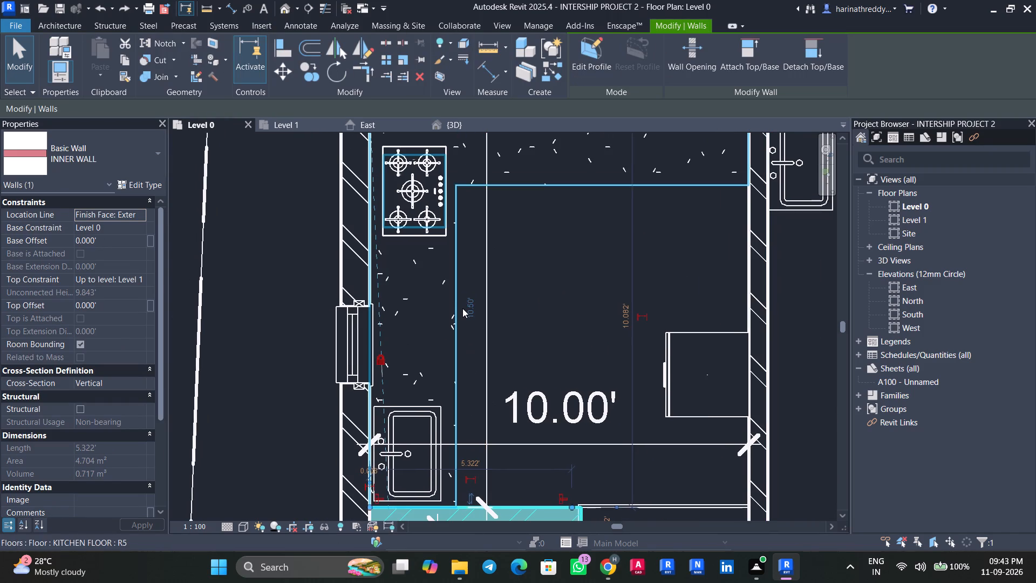
{"action": "left_click", "coordinate": [462, 308]}
{"action": "type", "text": "10"}
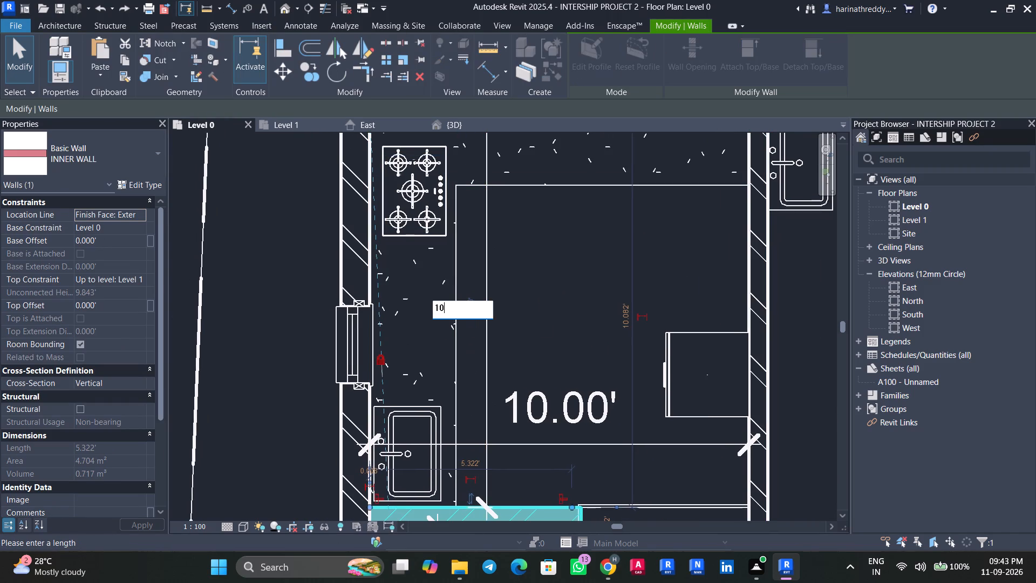
{"action": "type", "text": ".6'"}
{"action": "key", "text": "Return"}
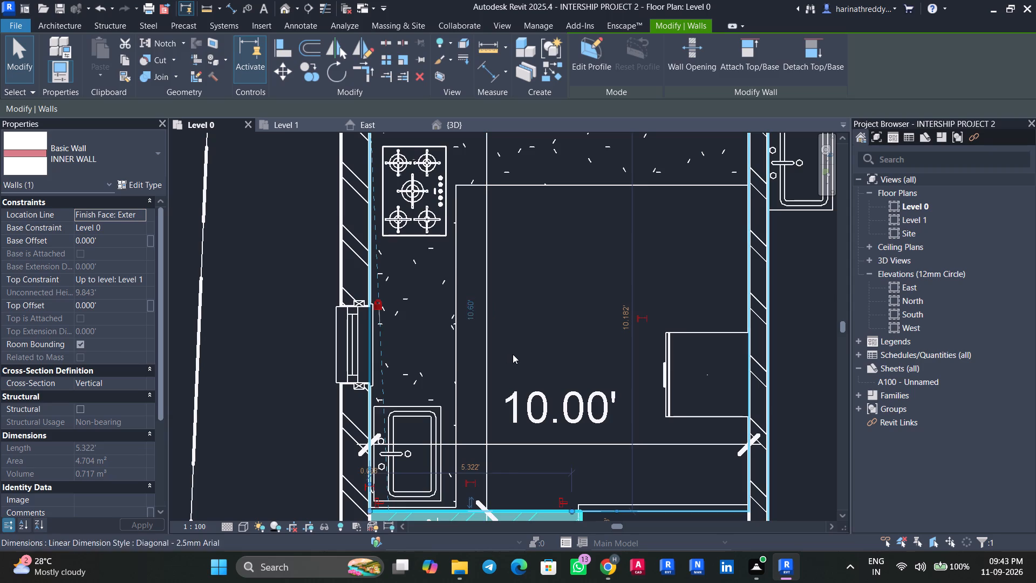
{"action": "key", "text": "Escape"}
Set the pooja room's depth to 4' by moving the inner wall it shares with the living area.
{"action": "scroll", "coordinate": [514, 350], "scroll_direction": "down", "scroll_amount": 2}
{"action": "middle_click_drag", "start_coordinate": [517, 350], "coordinate": [519, 226]}
{"action": "middle_click_drag", "start_coordinate": [526, 301], "coordinate": [527, 254]}
{"action": "left_click", "coordinate": [497, 438]}
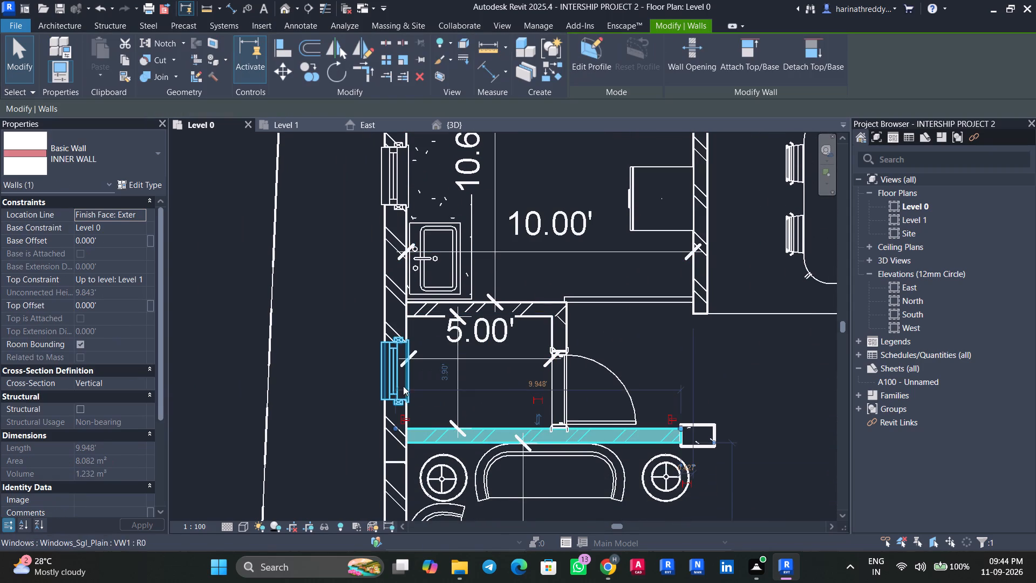
{"action": "left_click", "coordinate": [437, 379]}
{"action": "type", "text": "4'"}
{"action": "key", "text": "Return"}
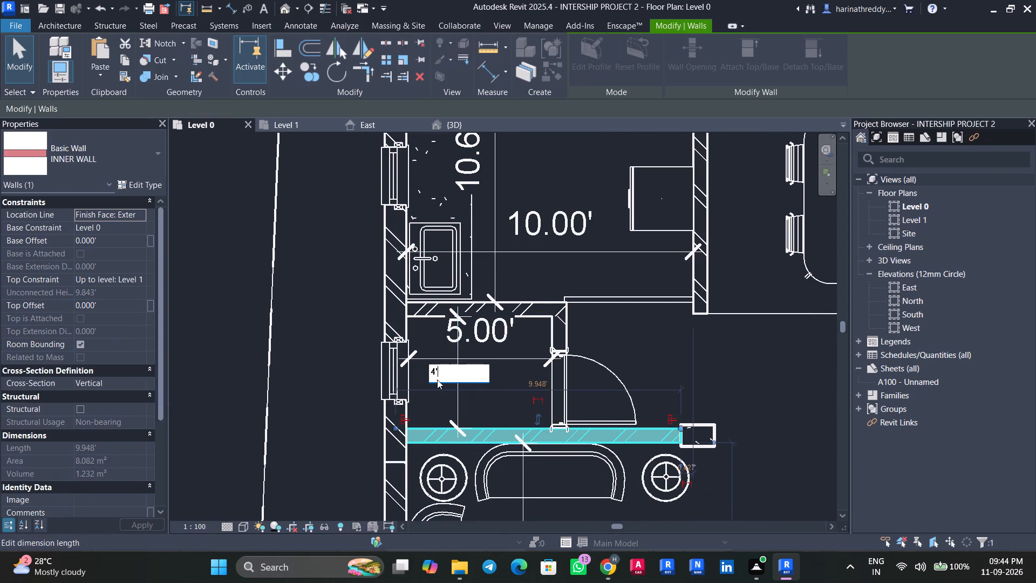
{"action": "key", "text": "Escape"}
{"action": "key", "text": "Escape"}
Move the text of the pooja room's 5.00' width dimension down onto its dimension line, clear of the kitchen wall.
{"action": "scroll", "coordinate": [506, 401], "scroll_direction": "down", "scroll_amount": 3}
{"action": "left_click", "coordinate": [503, 375]}
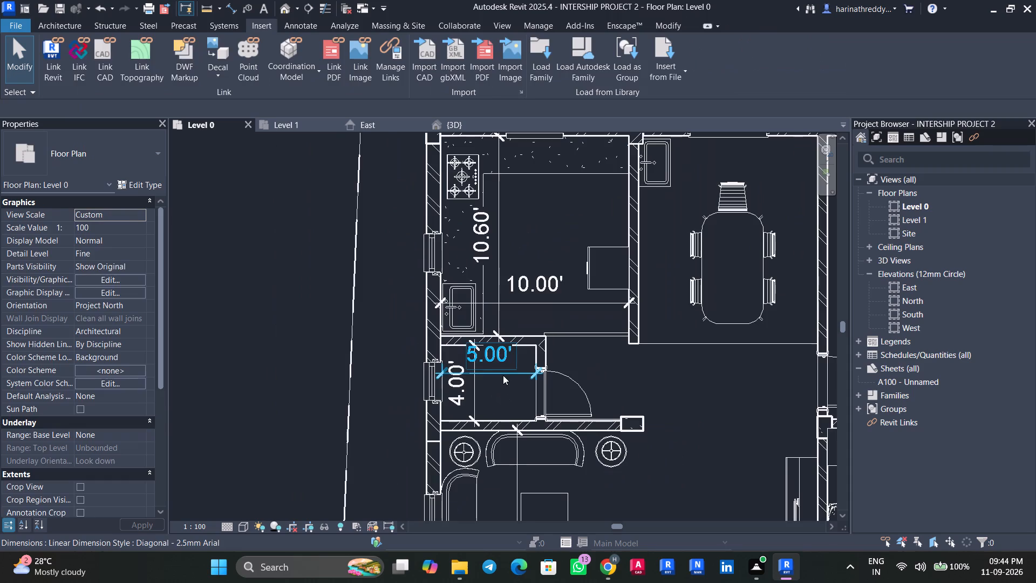
{"action": "scroll", "coordinate": [501, 378], "scroll_direction": "up", "scroll_amount": 3}
{"action": "left_click_drag", "start_coordinate": [490, 369], "coordinate": [490, 395]}
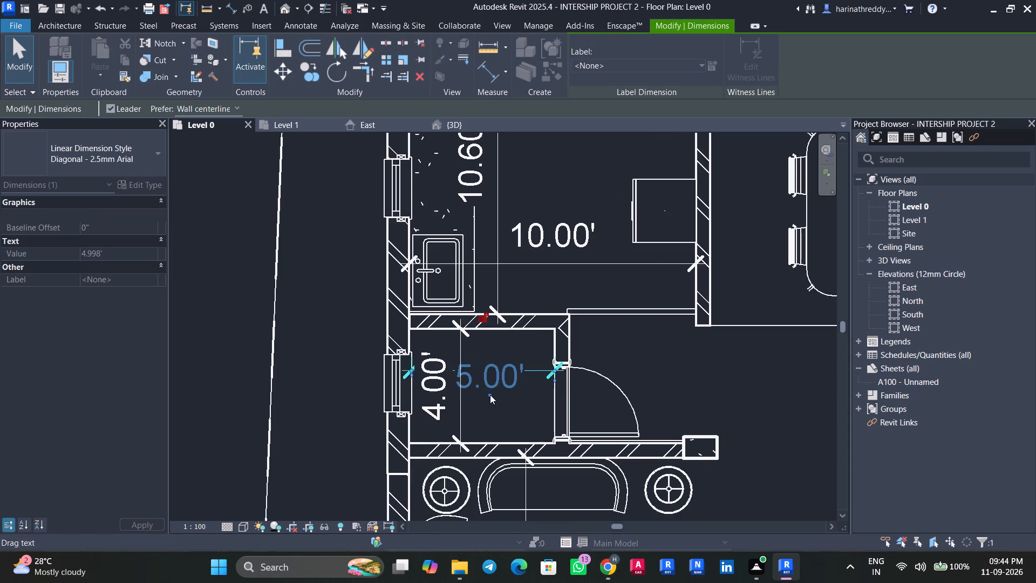
{"action": "key", "text": "Escape"}
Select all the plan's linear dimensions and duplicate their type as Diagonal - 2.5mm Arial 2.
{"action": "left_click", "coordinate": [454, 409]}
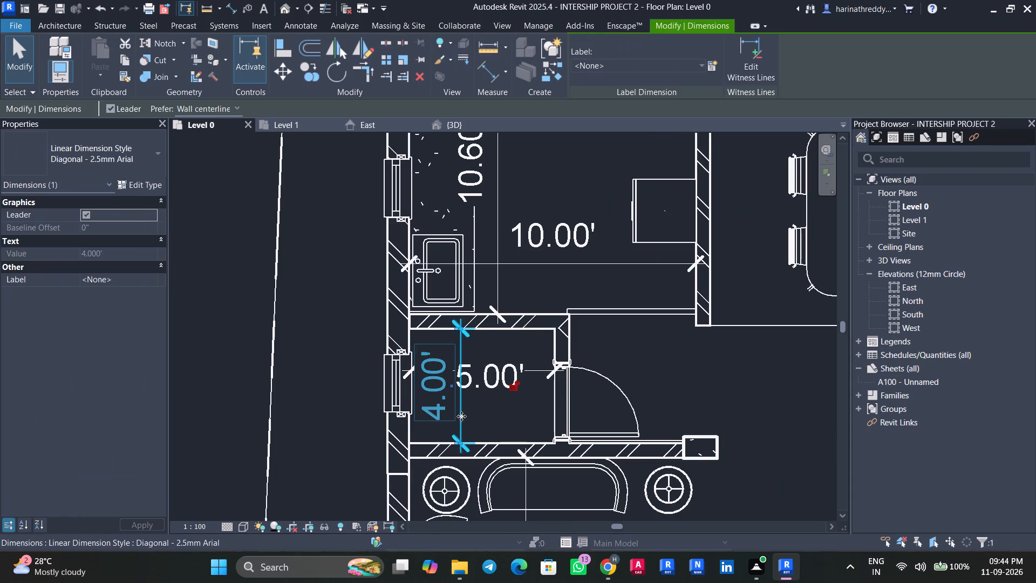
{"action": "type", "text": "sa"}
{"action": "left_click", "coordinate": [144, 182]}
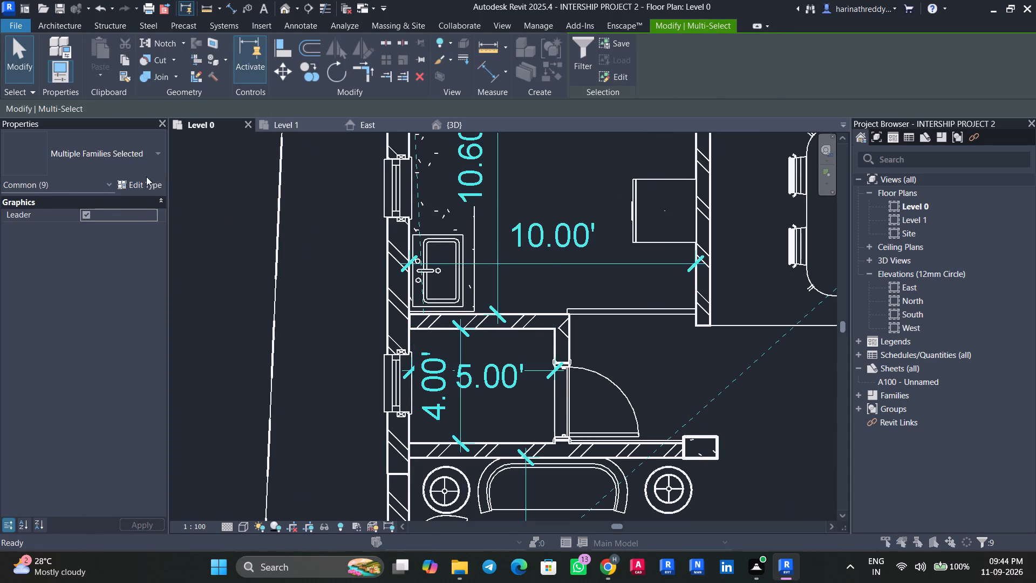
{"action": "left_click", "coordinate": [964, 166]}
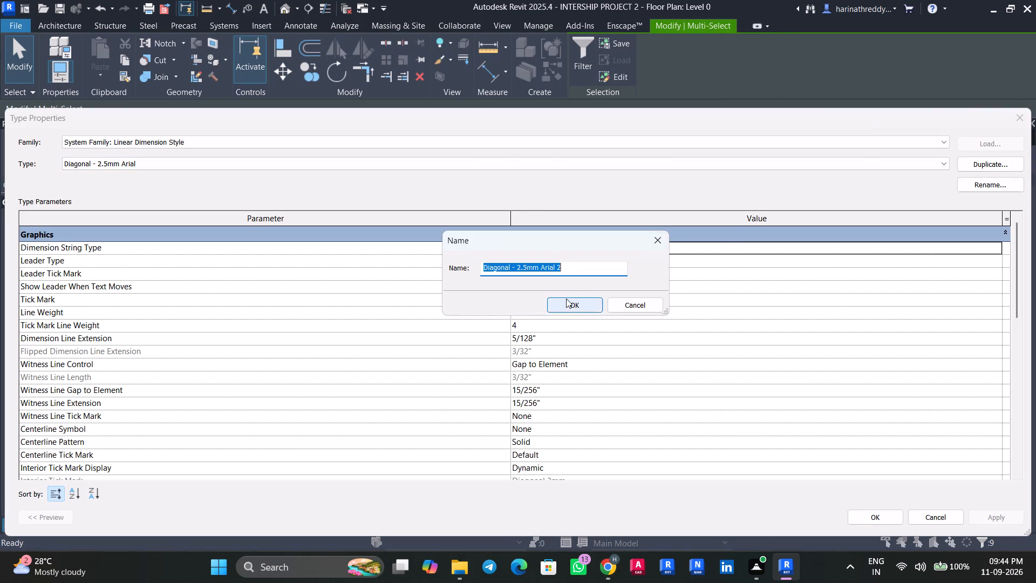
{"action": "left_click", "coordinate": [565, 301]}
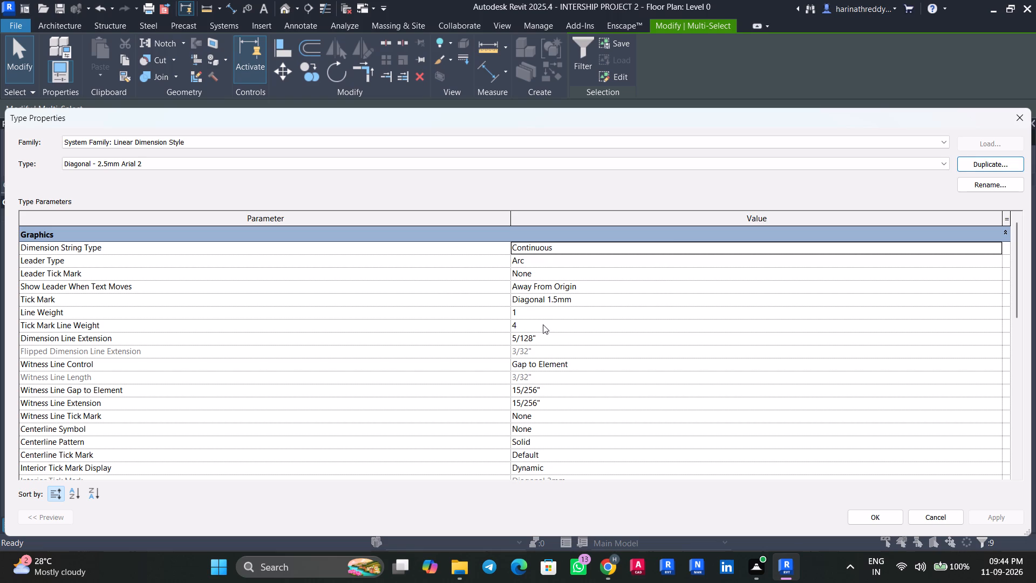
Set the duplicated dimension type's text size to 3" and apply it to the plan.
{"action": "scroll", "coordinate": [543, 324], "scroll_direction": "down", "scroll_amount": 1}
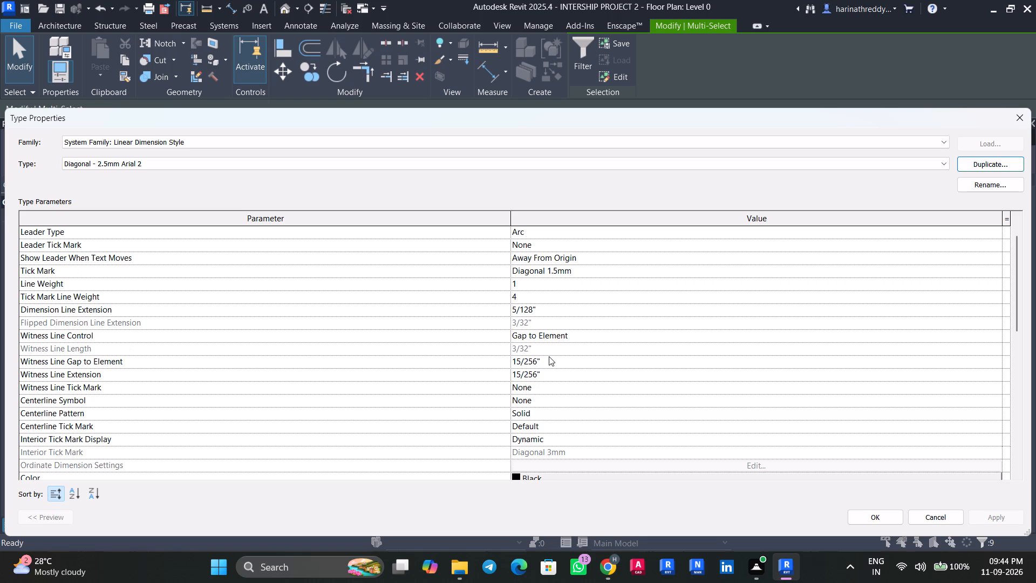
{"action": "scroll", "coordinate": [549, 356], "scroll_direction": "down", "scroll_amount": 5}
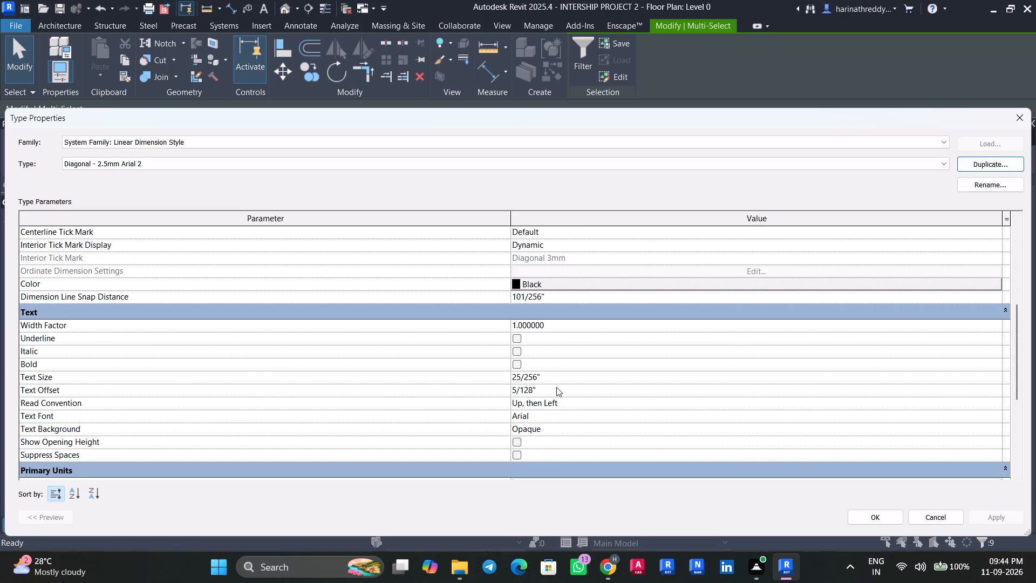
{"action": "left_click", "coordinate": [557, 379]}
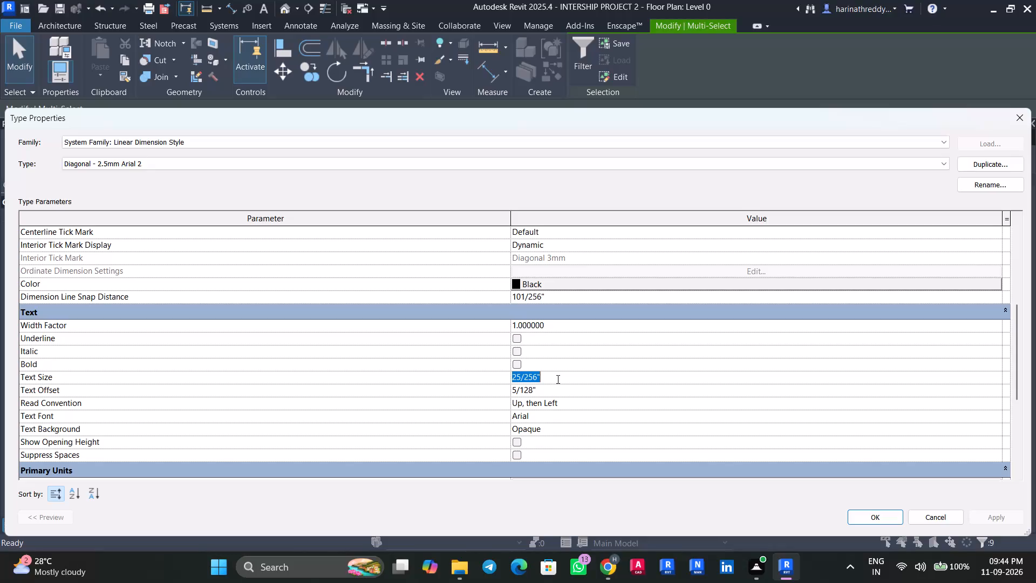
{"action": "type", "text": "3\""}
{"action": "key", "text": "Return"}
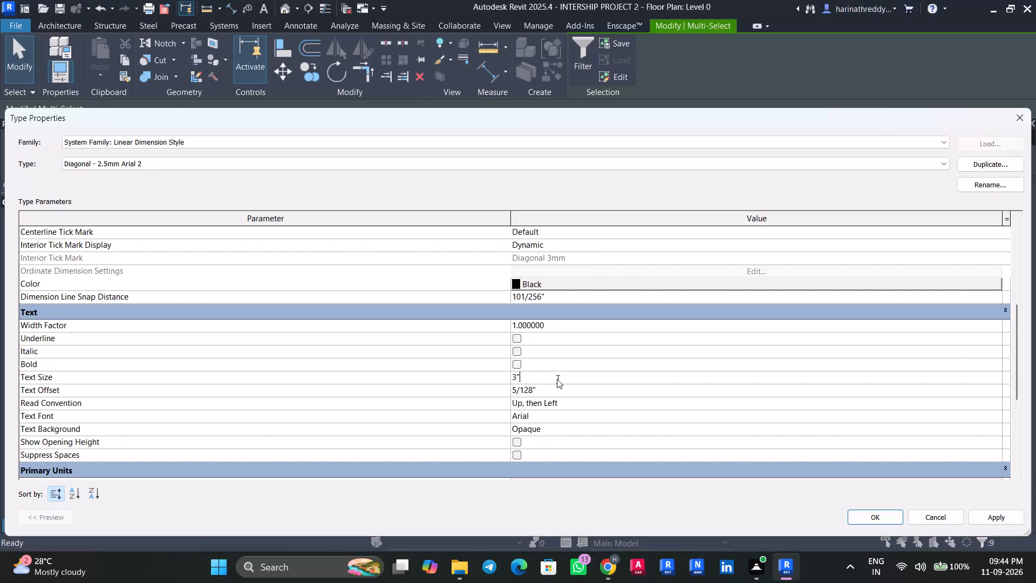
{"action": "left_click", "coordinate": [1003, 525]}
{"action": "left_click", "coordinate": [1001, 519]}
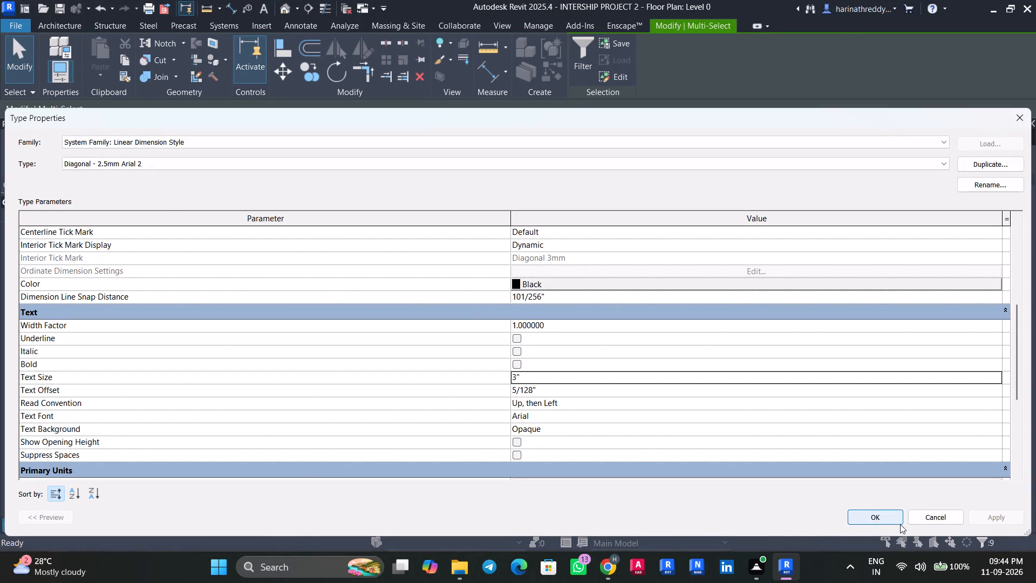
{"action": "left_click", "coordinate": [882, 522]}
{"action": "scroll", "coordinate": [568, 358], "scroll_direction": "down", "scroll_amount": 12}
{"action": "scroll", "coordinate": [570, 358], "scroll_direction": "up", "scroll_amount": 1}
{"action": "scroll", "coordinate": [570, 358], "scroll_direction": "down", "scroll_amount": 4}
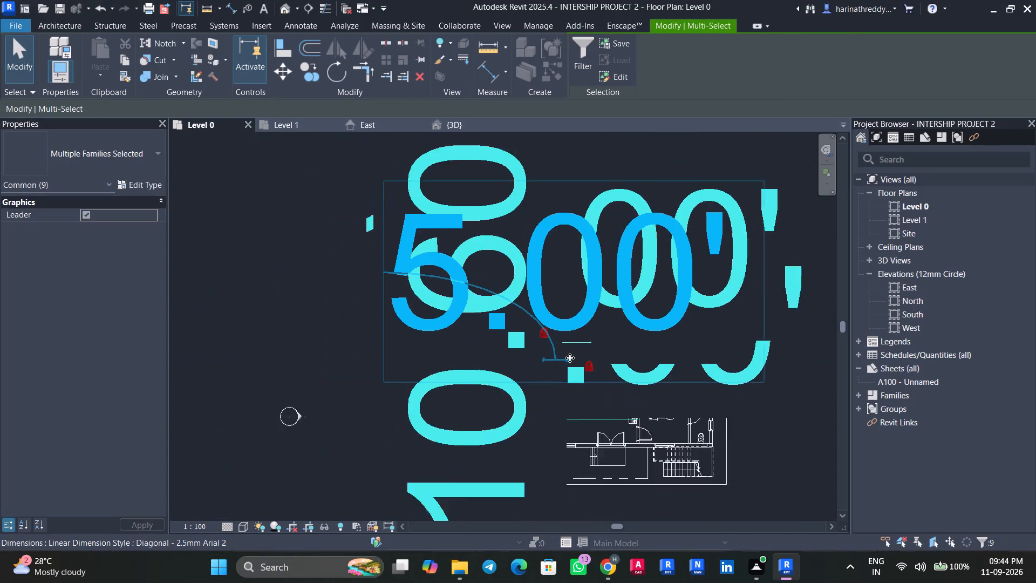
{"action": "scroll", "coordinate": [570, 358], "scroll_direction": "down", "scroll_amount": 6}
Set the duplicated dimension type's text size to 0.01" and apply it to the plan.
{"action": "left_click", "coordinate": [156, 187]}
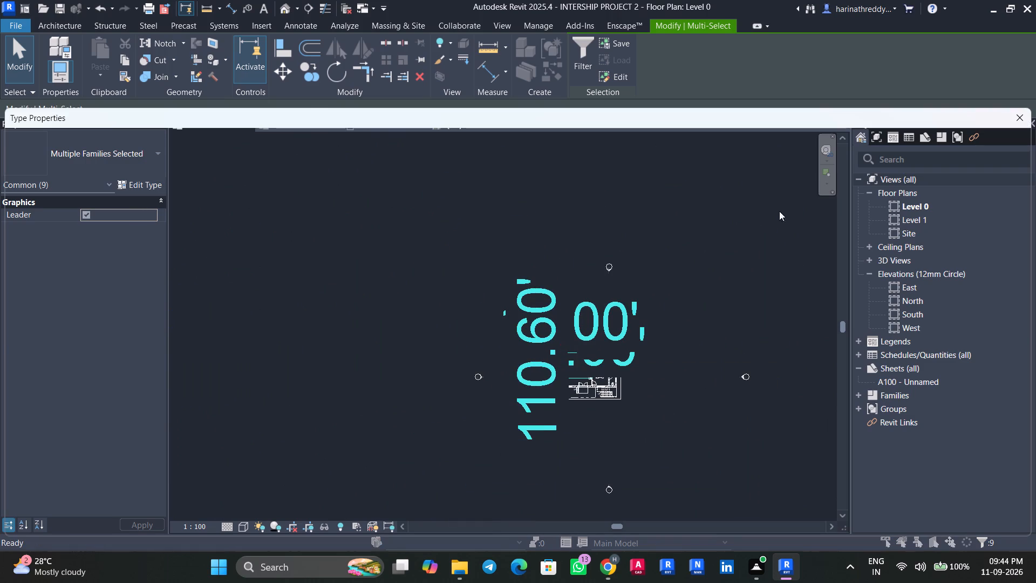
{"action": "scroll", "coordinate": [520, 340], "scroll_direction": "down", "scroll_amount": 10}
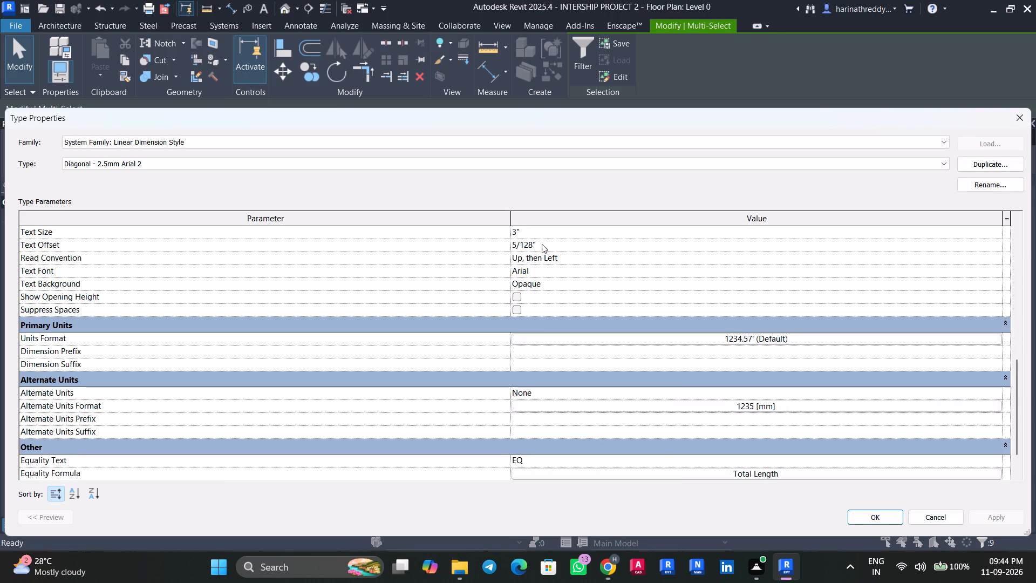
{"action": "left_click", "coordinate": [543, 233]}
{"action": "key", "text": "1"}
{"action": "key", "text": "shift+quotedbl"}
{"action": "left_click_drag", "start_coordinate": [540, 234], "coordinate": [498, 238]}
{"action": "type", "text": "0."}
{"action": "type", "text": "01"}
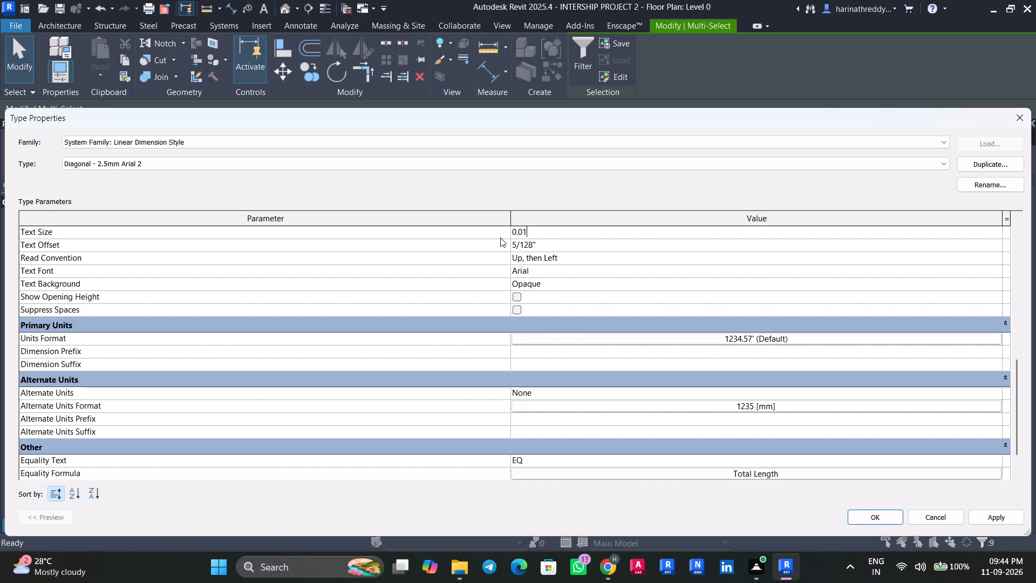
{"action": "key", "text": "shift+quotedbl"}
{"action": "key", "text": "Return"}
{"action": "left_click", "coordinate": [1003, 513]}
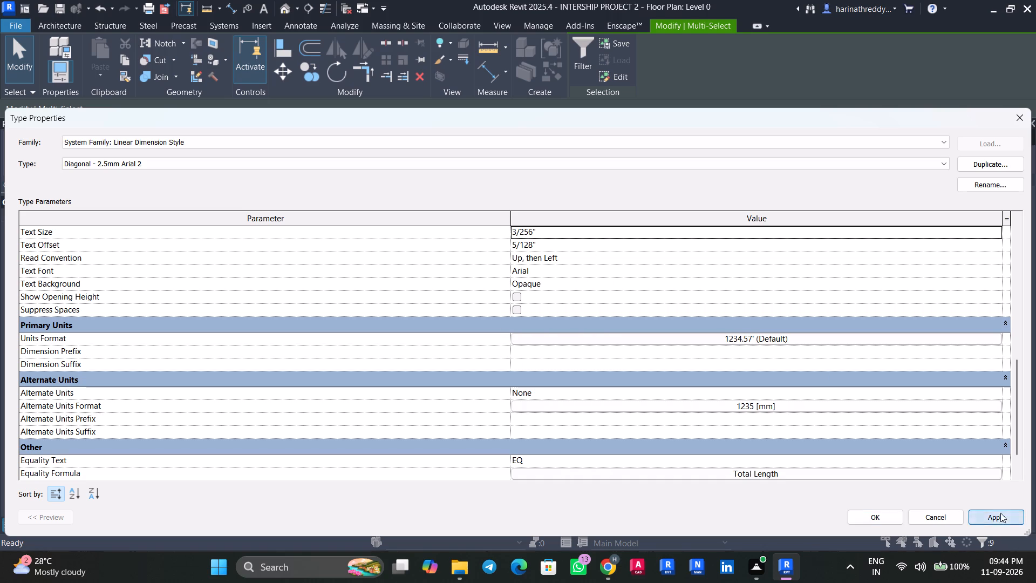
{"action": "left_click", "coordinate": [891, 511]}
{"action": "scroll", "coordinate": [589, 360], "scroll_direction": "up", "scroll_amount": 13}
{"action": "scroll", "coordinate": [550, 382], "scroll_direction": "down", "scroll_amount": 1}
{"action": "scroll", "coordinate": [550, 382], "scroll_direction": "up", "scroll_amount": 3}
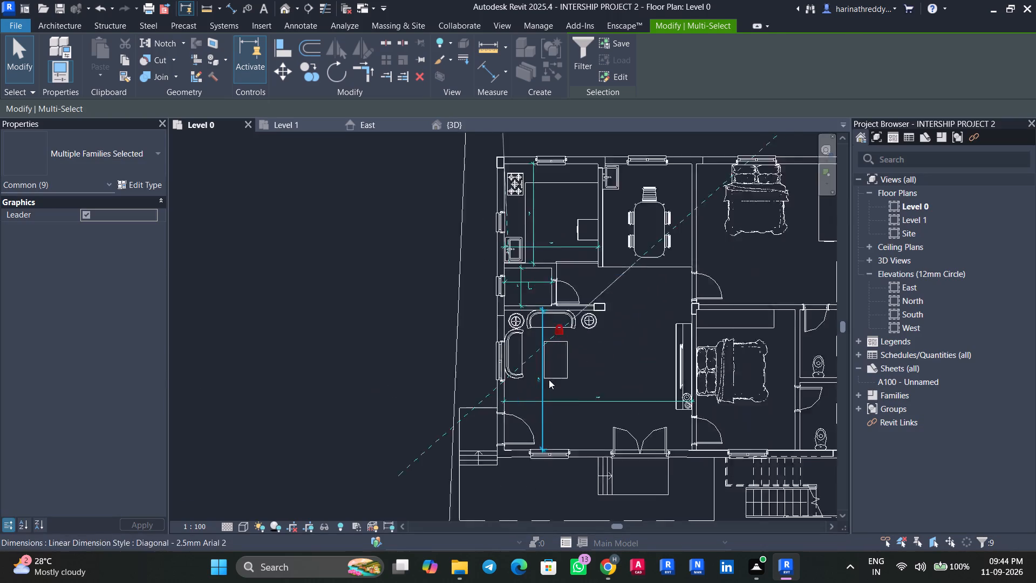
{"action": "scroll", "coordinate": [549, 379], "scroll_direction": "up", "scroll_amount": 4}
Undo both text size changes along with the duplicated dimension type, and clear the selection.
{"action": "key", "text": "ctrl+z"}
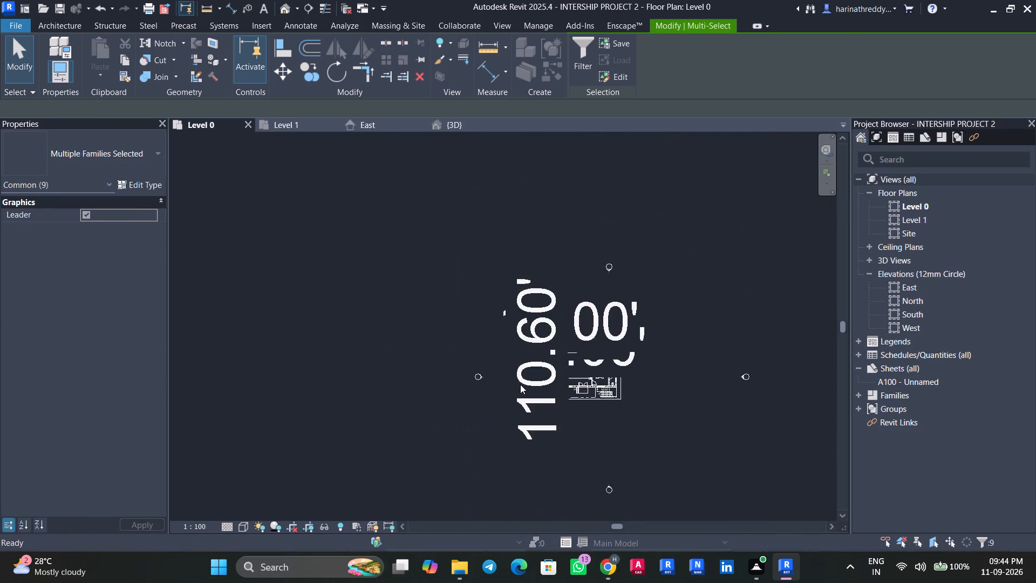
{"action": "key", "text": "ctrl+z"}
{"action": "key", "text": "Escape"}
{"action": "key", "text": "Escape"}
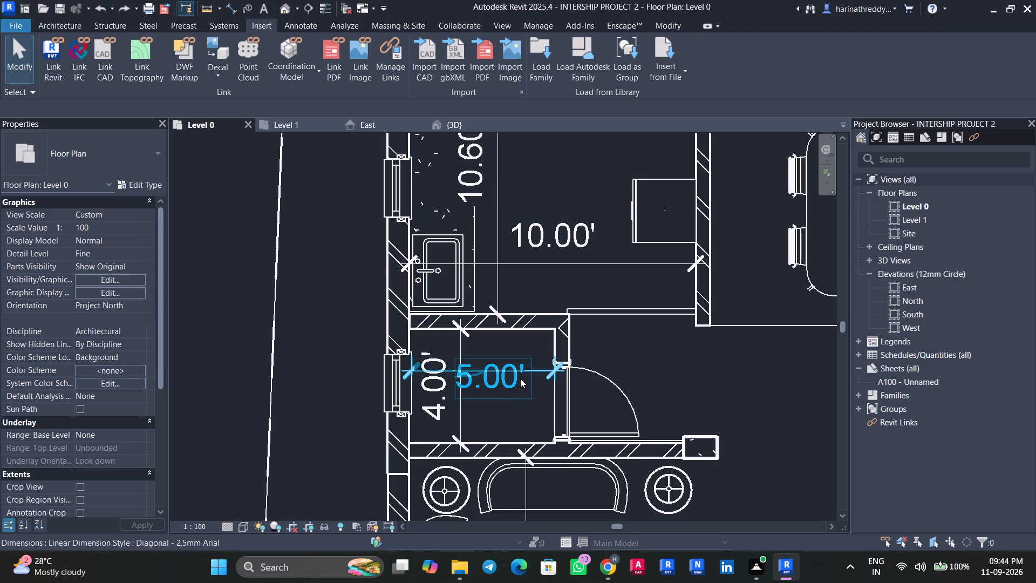
Move the text of the pooja room's 5.00' width dimension below its line, clear of the 4.00' dimension line.
{"action": "left_click", "coordinate": [520, 378]}
{"action": "scroll", "coordinate": [485, 396], "scroll_direction": "up", "scroll_amount": 3}
{"action": "left_click_drag", "start_coordinate": [491, 394], "coordinate": [528, 422]}
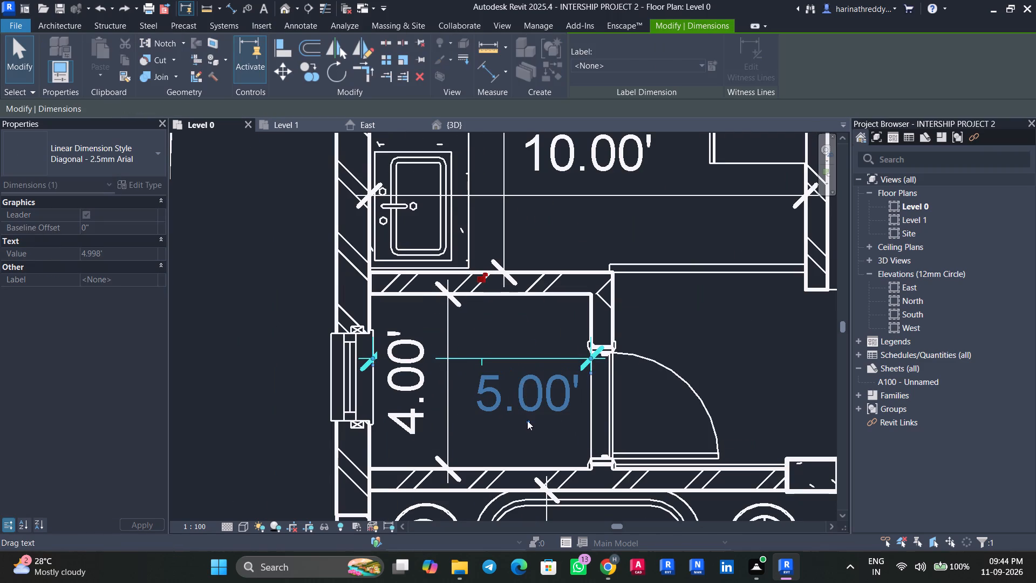
{"action": "key", "text": "Escape"}
Shift the text of the pooja room's 4.00' depth dimension slightly down along its line, clear of the width dimension.
{"action": "scroll", "coordinate": [484, 433], "scroll_direction": "down", "scroll_amount": 3}
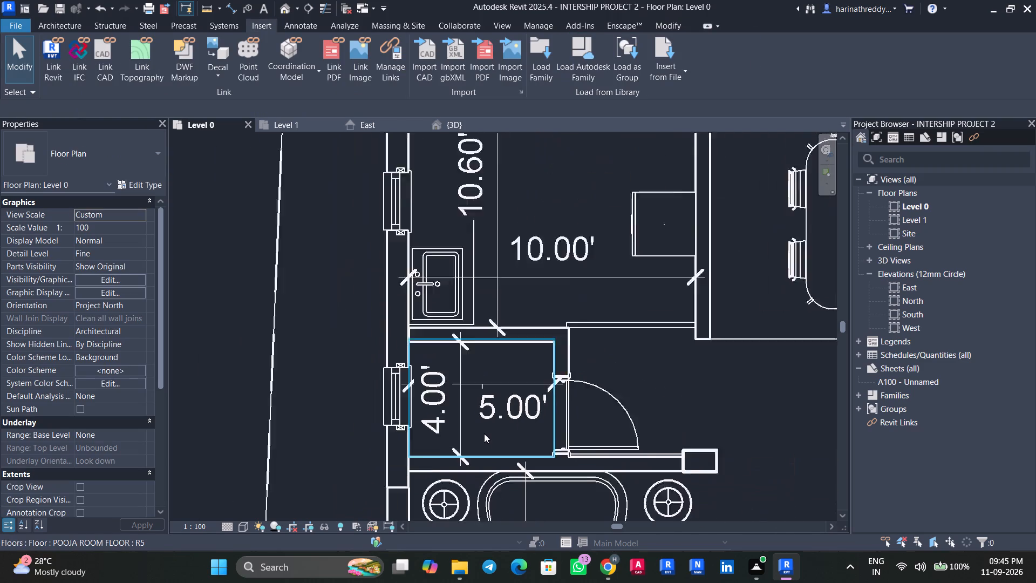
{"action": "scroll", "coordinate": [484, 433], "scroll_direction": "down", "scroll_amount": 4}
{"action": "left_click", "coordinate": [462, 424]}
{"action": "scroll", "coordinate": [462, 424], "scroll_direction": "up", "scroll_amount": 8}
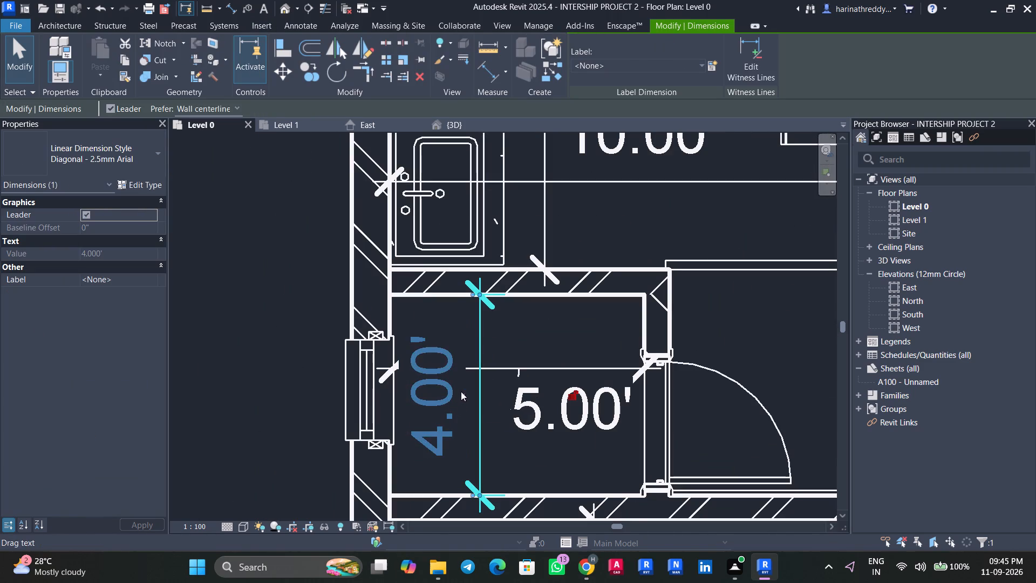
{"action": "left_click_drag", "start_coordinate": [461, 391], "coordinate": [468, 425]}
{"action": "key", "text": "Escape"}
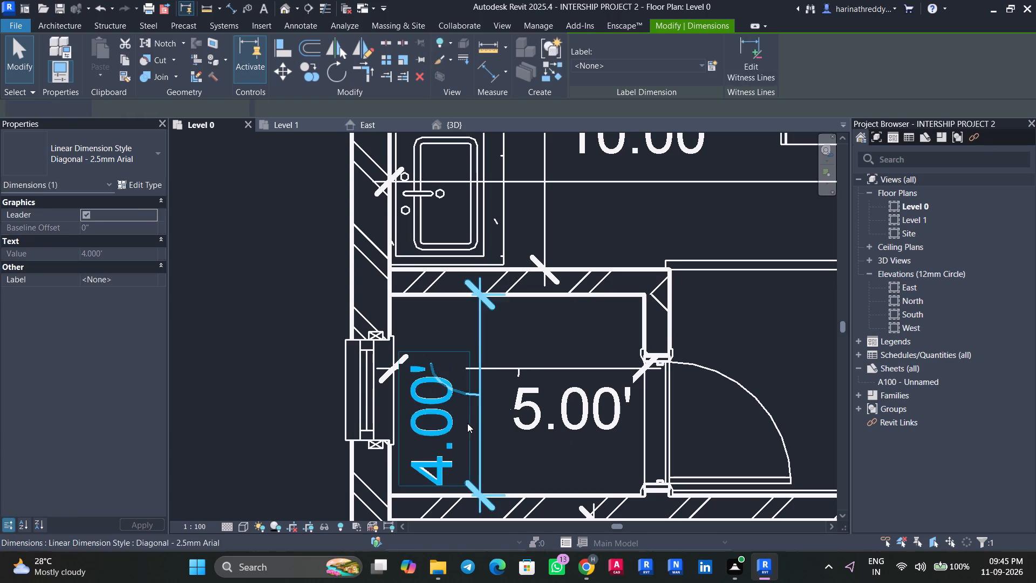
{"action": "left_click", "coordinate": [468, 399]}
{"action": "left_click_drag", "start_coordinate": [460, 424], "coordinate": [460, 407]}
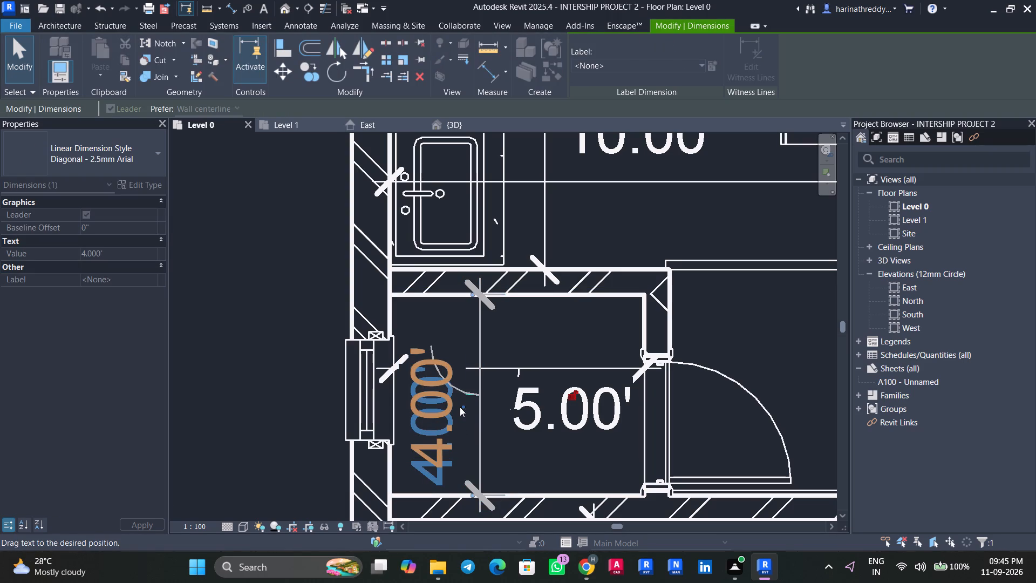
{"action": "left_click_drag", "start_coordinate": [460, 407], "coordinate": [459, 411]}
{"action": "key", "text": "Escape"}
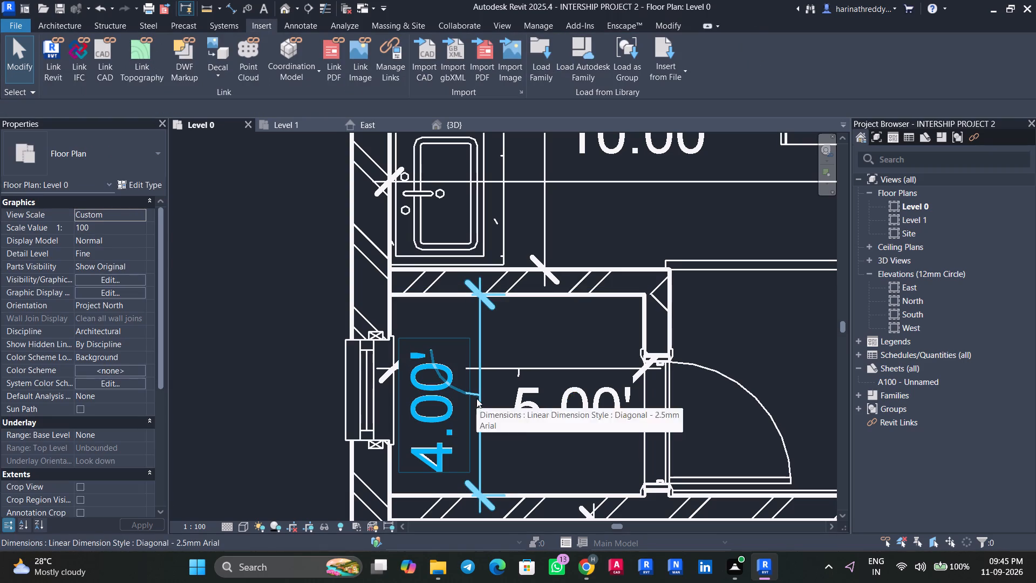
{"action": "left_click", "coordinate": [476, 398]}
{"action": "key", "text": "Escape"}
{"action": "scroll", "coordinate": [510, 440], "scroll_direction": "down", "scroll_amount": 2}
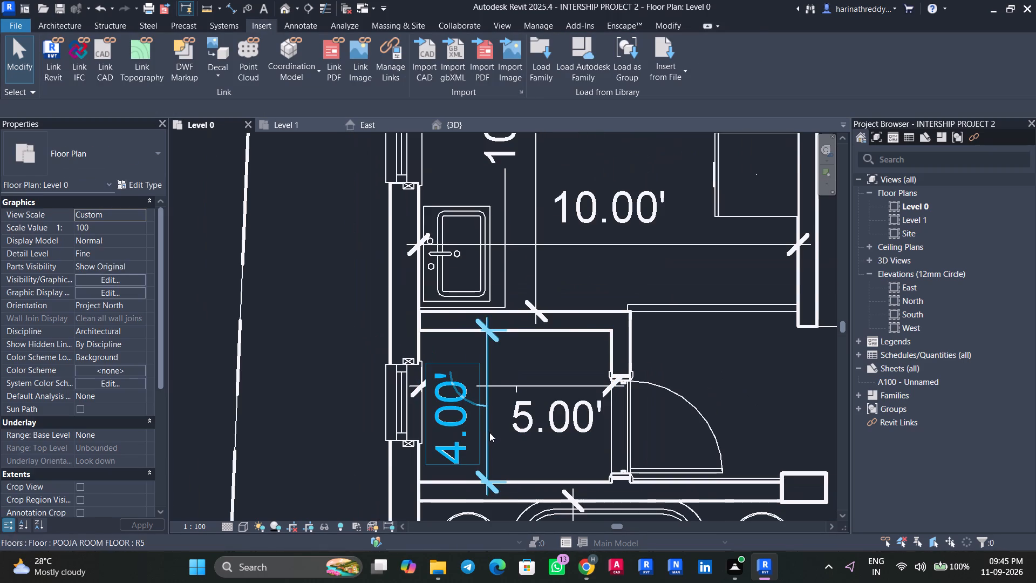
{"action": "left_click", "coordinate": [485, 427]}
{"action": "key", "text": "Escape"}
Edit the living room floor's boundary so its edge along the kitchen lines up with the kitchen-side face of the pooja room wall.
{"action": "scroll", "coordinate": [574, 300], "scroll_direction": "down", "scroll_amount": 6}
{"action": "middle_click_drag", "start_coordinate": [595, 241], "coordinate": [551, 386]}
{"action": "middle_click_drag", "start_coordinate": [573, 348], "coordinate": [533, 315]}
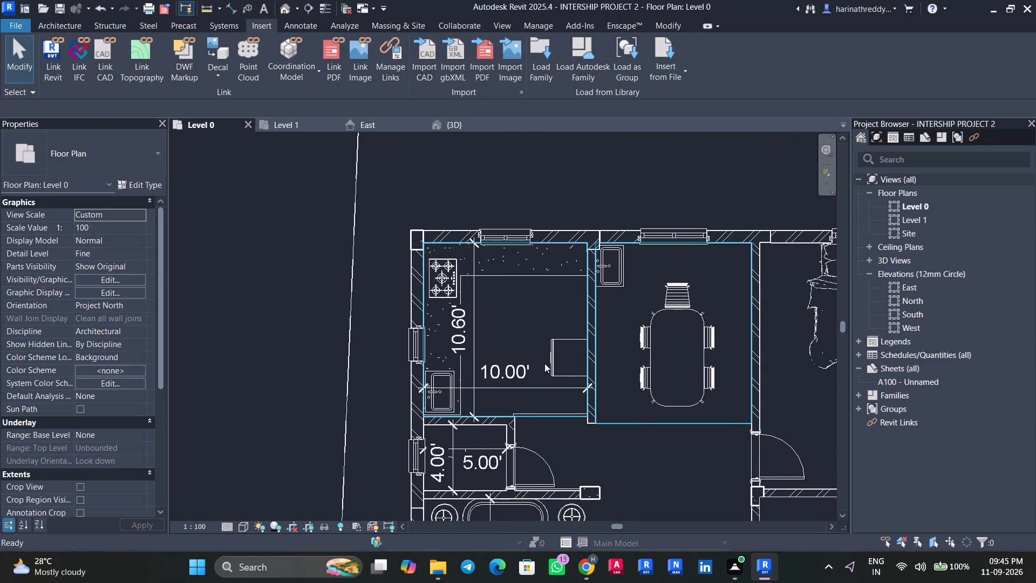
{"action": "scroll", "coordinate": [494, 409], "scroll_direction": "up", "scroll_amount": 10}
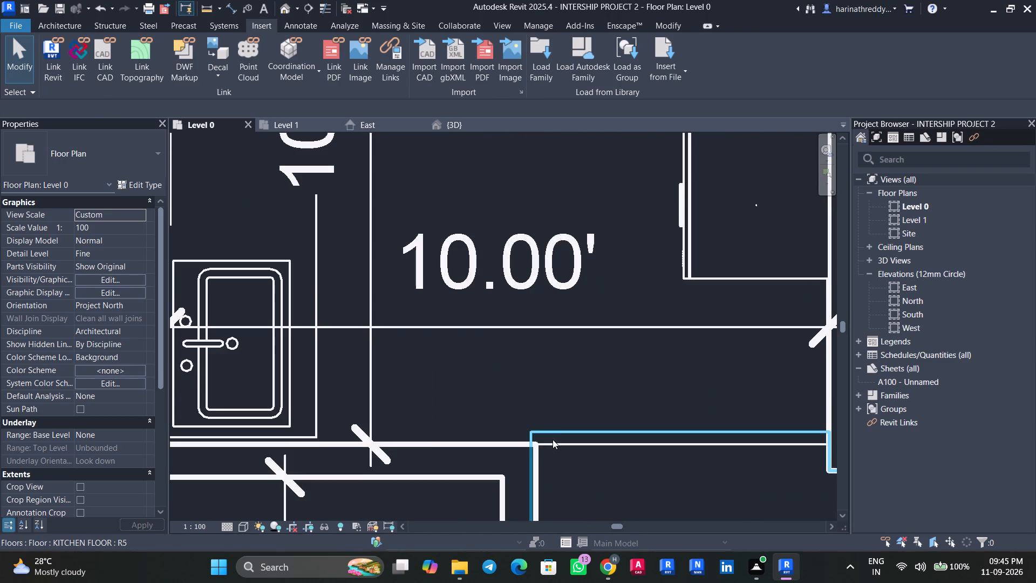
{"action": "left_click", "coordinate": [557, 436]}
{"action": "scroll", "coordinate": [612, 453], "scroll_direction": "down", "scroll_amount": 4}
{"action": "key", "text": "Escape"}
{"action": "left_click", "coordinate": [594, 421]}
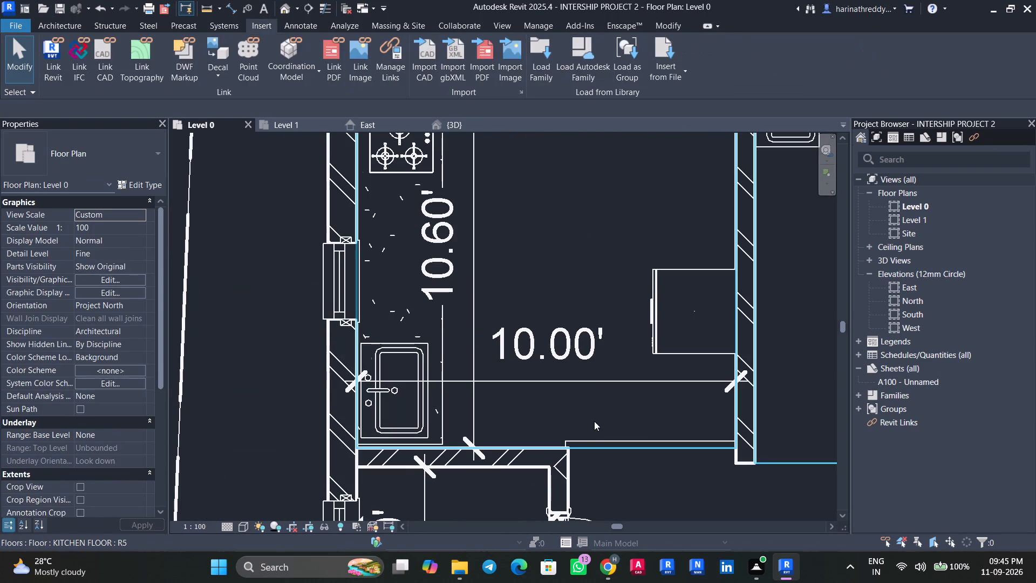
{"action": "scroll", "coordinate": [597, 415], "scroll_direction": "down", "scroll_amount": 3}
{"action": "key", "text": "Escape"}
{"action": "left_click", "coordinate": [626, 465]}
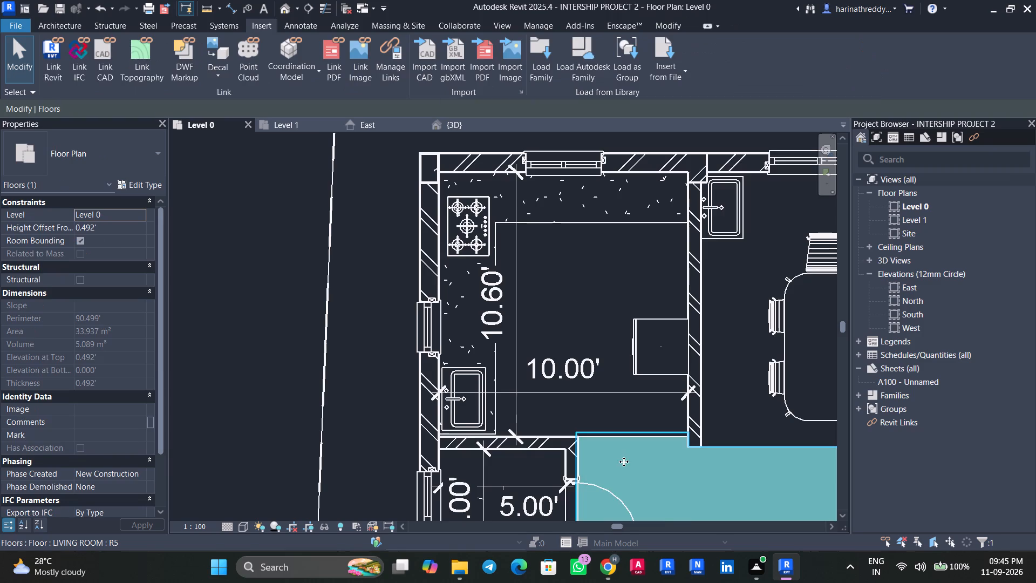
{"action": "middle_click_drag", "start_coordinate": [623, 457], "coordinate": [594, 372]}
{"action": "left_click", "coordinate": [582, 56]}
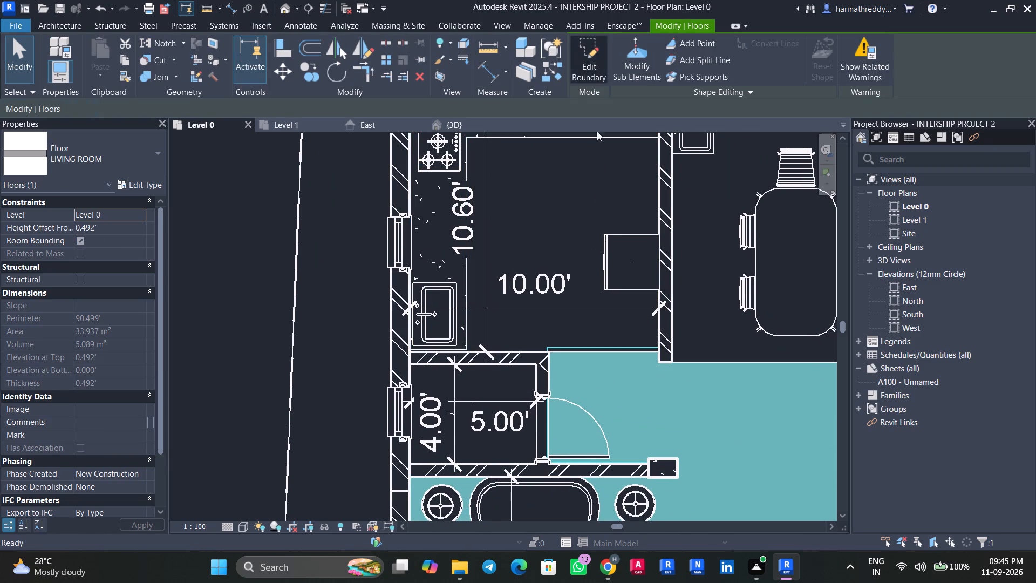
{"action": "scroll", "coordinate": [590, 353], "scroll_direction": "up", "scroll_amount": 4}
{"action": "left_click", "coordinate": [593, 345]}
{"action": "left_click_drag", "start_coordinate": [596, 343], "coordinate": [597, 358]}
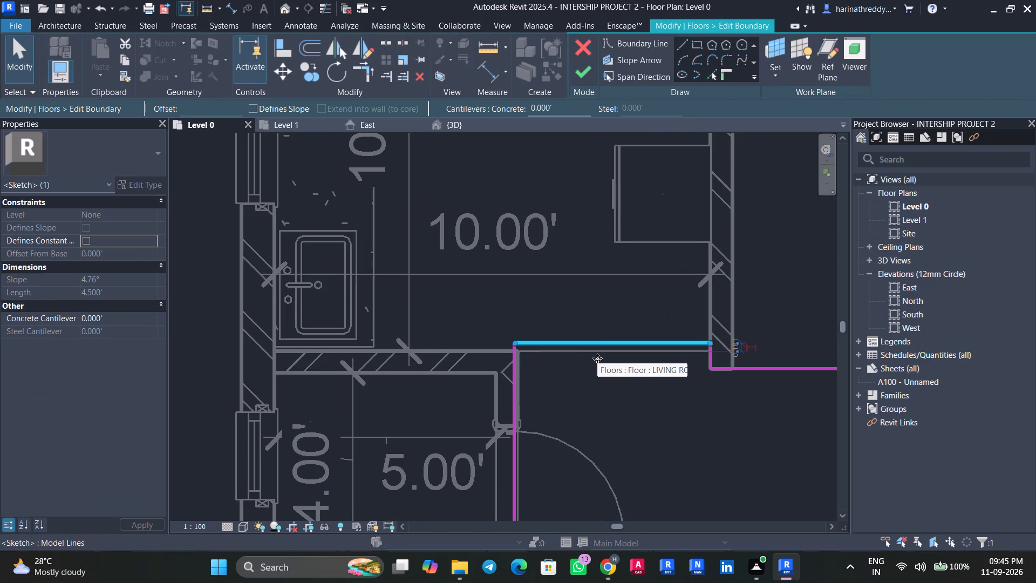
{"action": "left_click_drag", "start_coordinate": [597, 358], "coordinate": [597, 351]}
{"action": "left_click", "coordinate": [575, 66]}
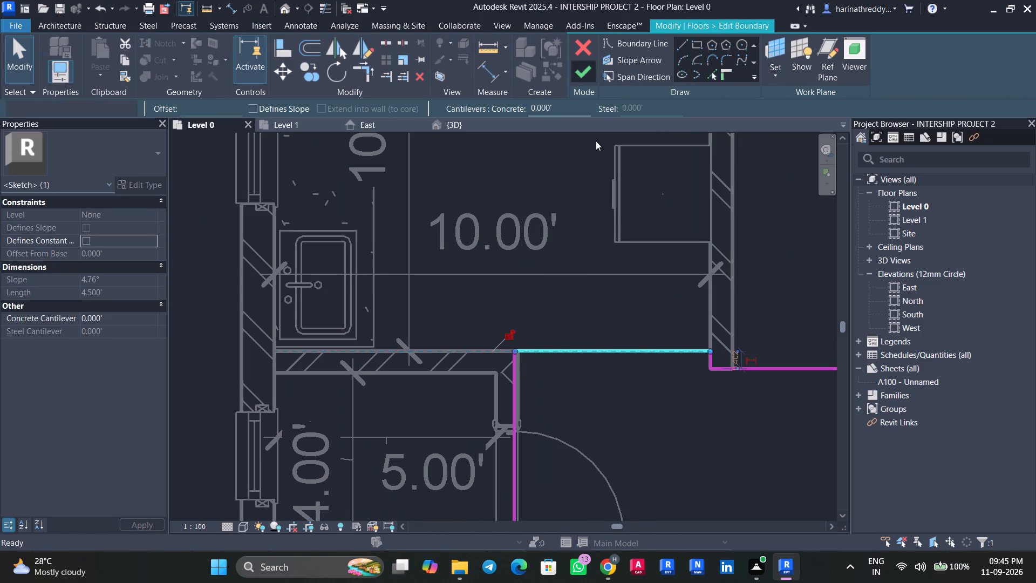
{"action": "scroll", "coordinate": [623, 392], "scroll_direction": "down", "scroll_amount": 11}
{"action": "key", "text": "Escape"}
Dimension the dining area's width between the inner faces of the kitchen-side and bedroom-side walls.
{"action": "middle_click_drag", "start_coordinate": [628, 410], "coordinate": [526, 380]}
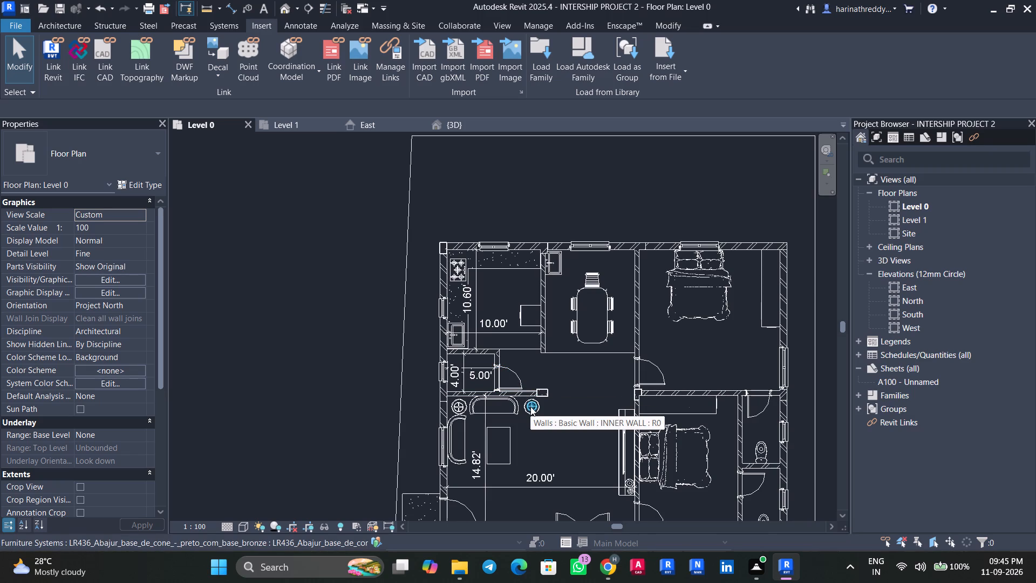
{"action": "type", "text": "di"}
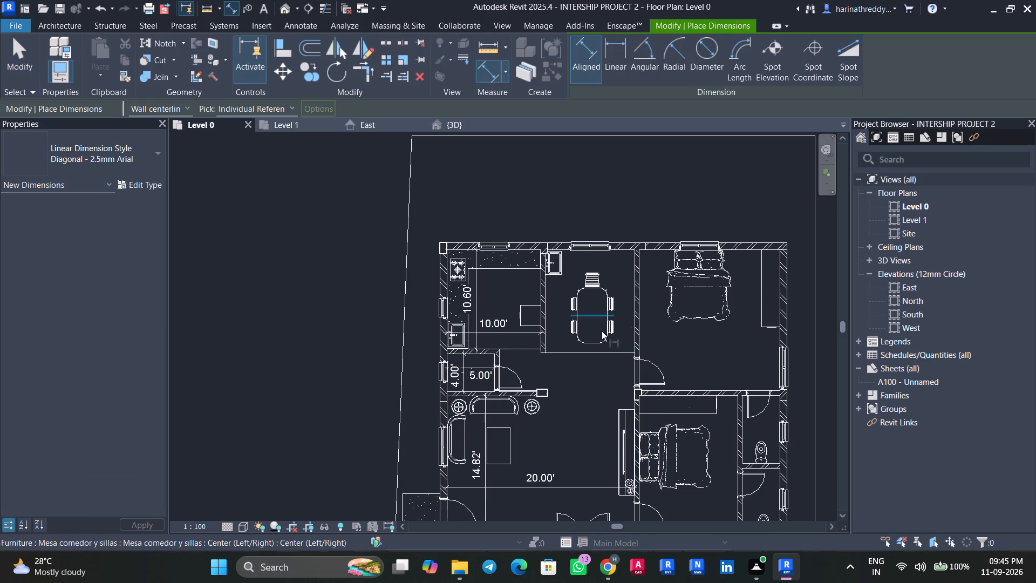
{"action": "scroll", "coordinate": [571, 302], "scroll_direction": "up", "scroll_amount": 4}
{"action": "key", "text": "Tab"}
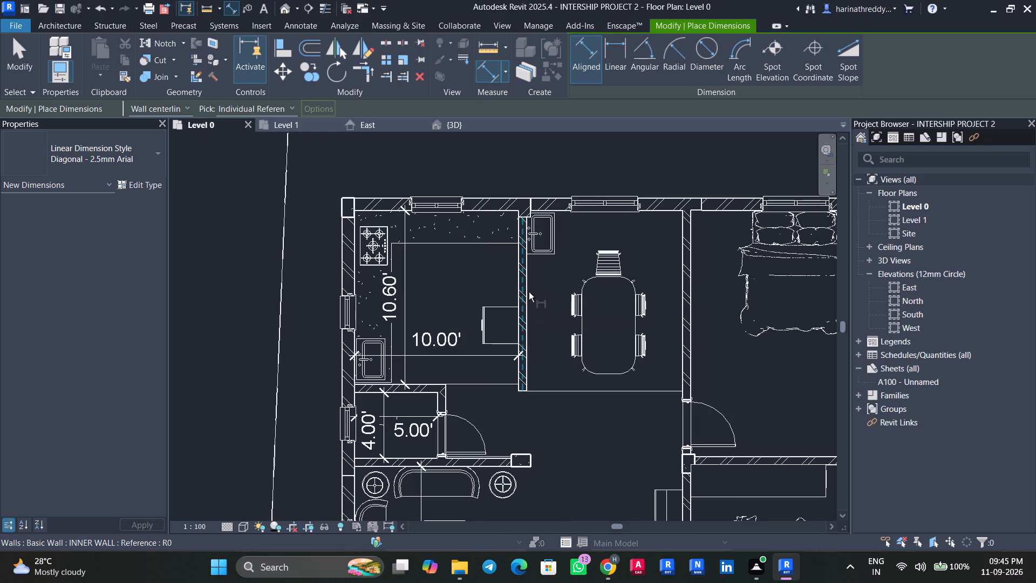
{"action": "left_click", "coordinate": [529, 292]}
{"action": "key", "text": "Tab"}
{"action": "left_click", "coordinate": [680, 279]}
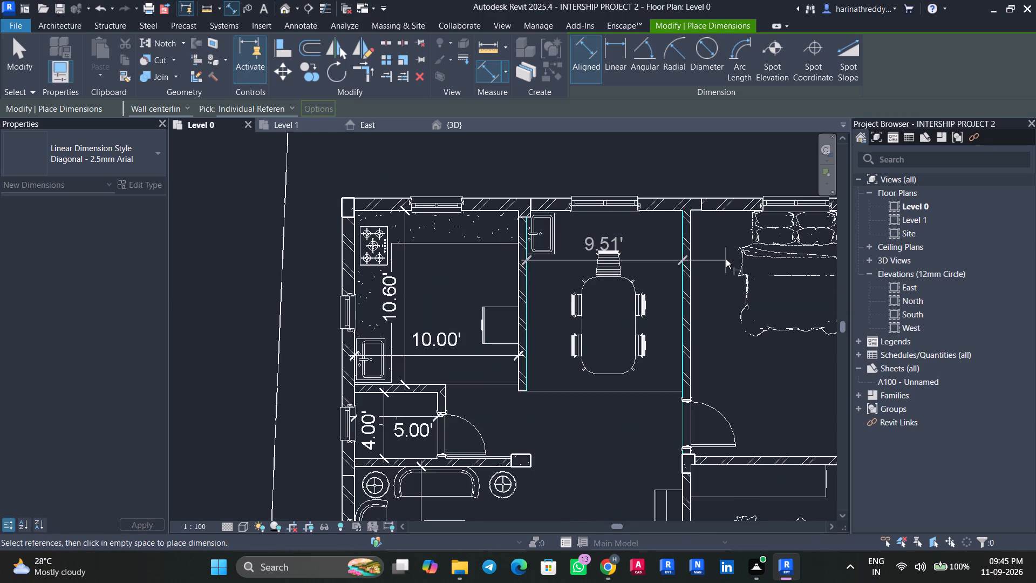
{"action": "left_click", "coordinate": [726, 326]}
{"action": "key", "text": "Escape"}
{"action": "key", "text": "Escape"}
{"action": "key", "text": "Escape"}
{"action": "key", "text": "Escape"}
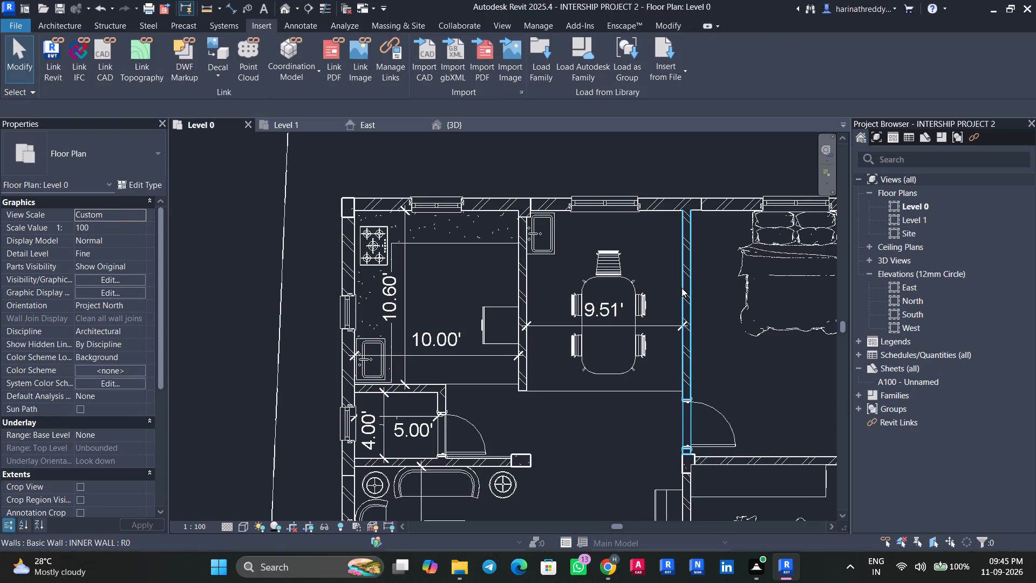
Set the dining area's width to 9.6' by relocating the bedroom-side inner wall.
{"action": "left_click", "coordinate": [681, 288]}
{"action": "left_click", "coordinate": [599, 314]}
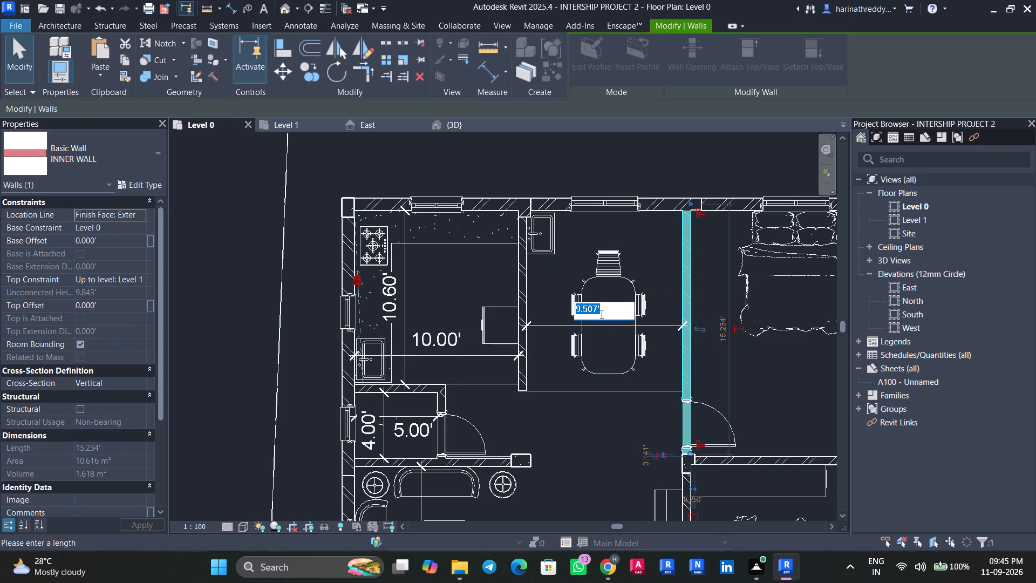
{"action": "type", "text": "9.6'"}
{"action": "key", "text": "Return"}
{"action": "key", "text": "Escape"}
Dimension the dining area's depth from the inner face of the windowed exterior wall to the column beside the bedroom door.
{"action": "scroll", "coordinate": [676, 404], "scroll_direction": "down", "scroll_amount": 3}
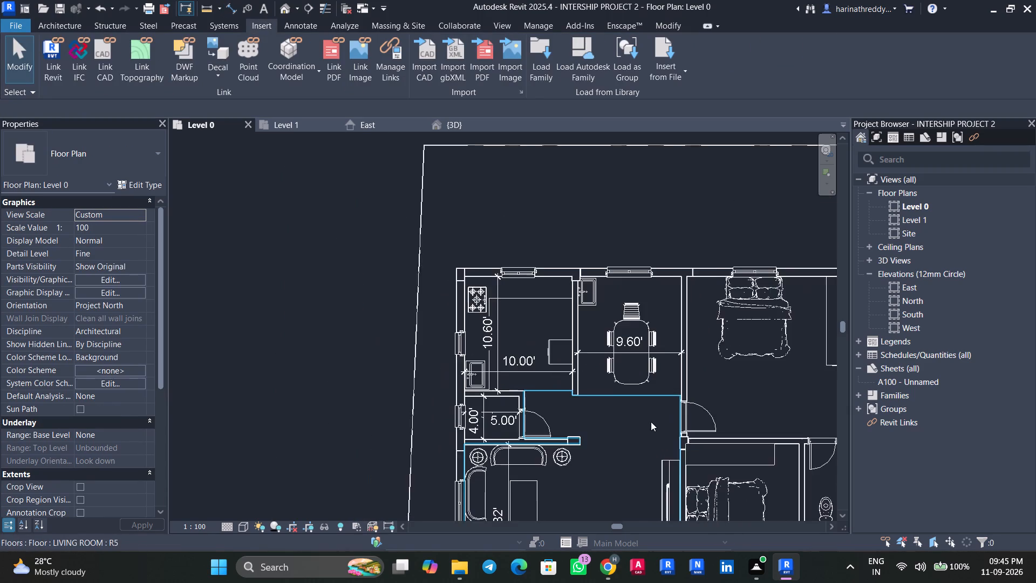
{"action": "middle_click_drag", "start_coordinate": [651, 422], "coordinate": [611, 390]}
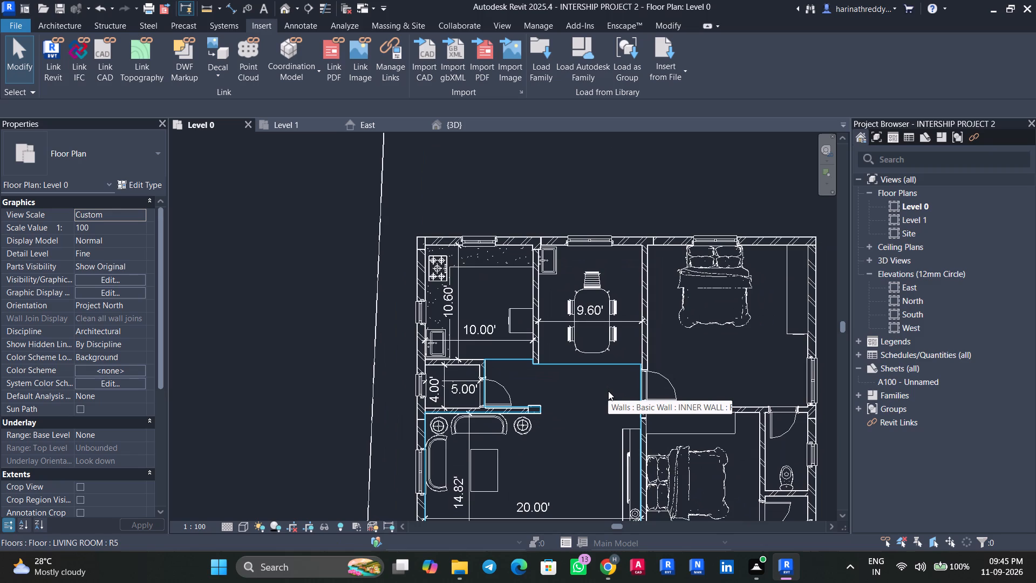
{"action": "type", "text": "di"}
{"action": "key", "text": "Tab"}
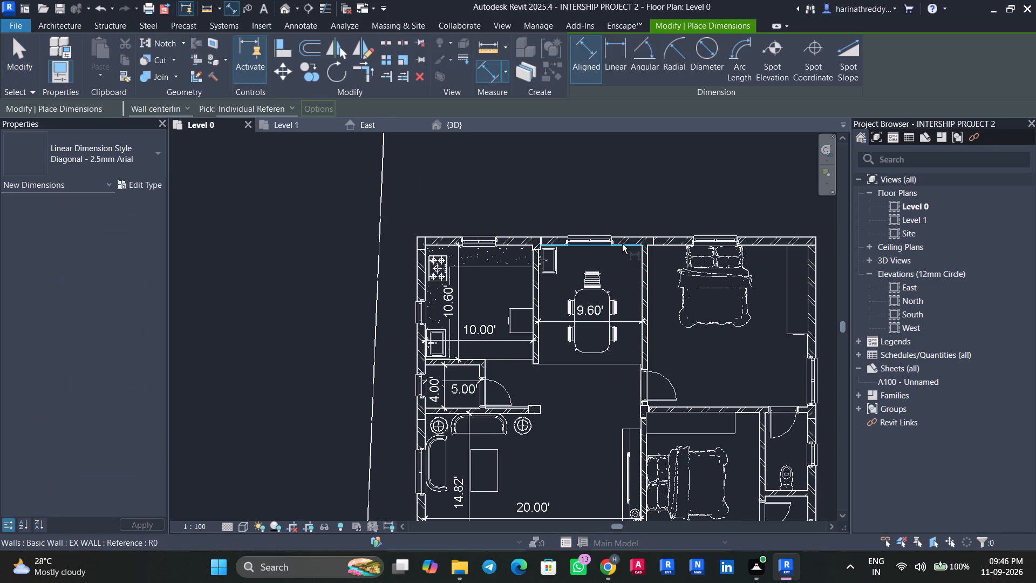
{"action": "left_click", "coordinate": [622, 244]}
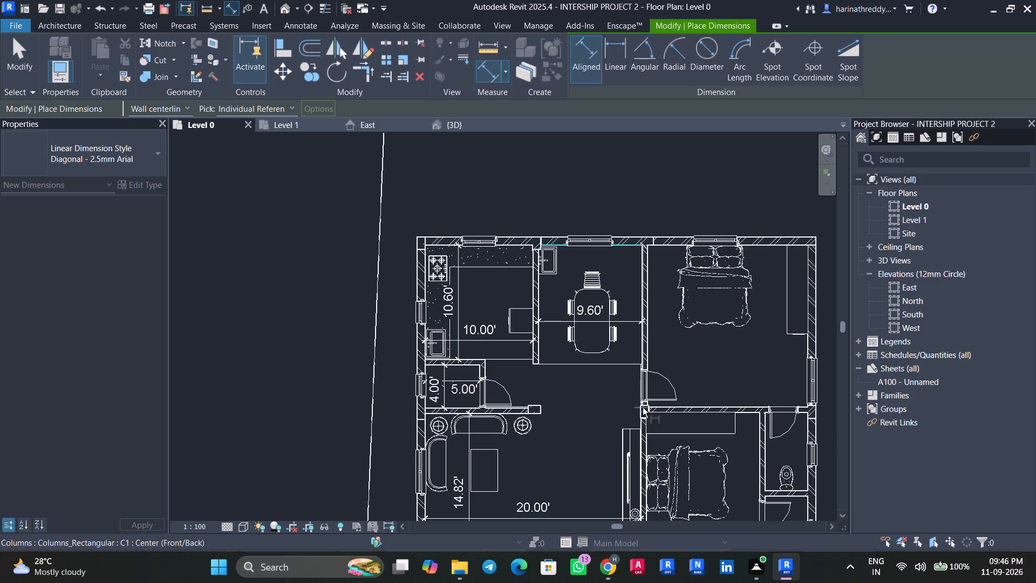
{"action": "scroll", "coordinate": [641, 408], "scroll_direction": "down", "scroll_amount": 1}
{"action": "scroll", "coordinate": [641, 408], "scroll_direction": "up", "scroll_amount": 9}
{"action": "left_click", "coordinate": [643, 403]}
{"action": "scroll", "coordinate": [585, 415], "scroll_direction": "down", "scroll_amount": 3}
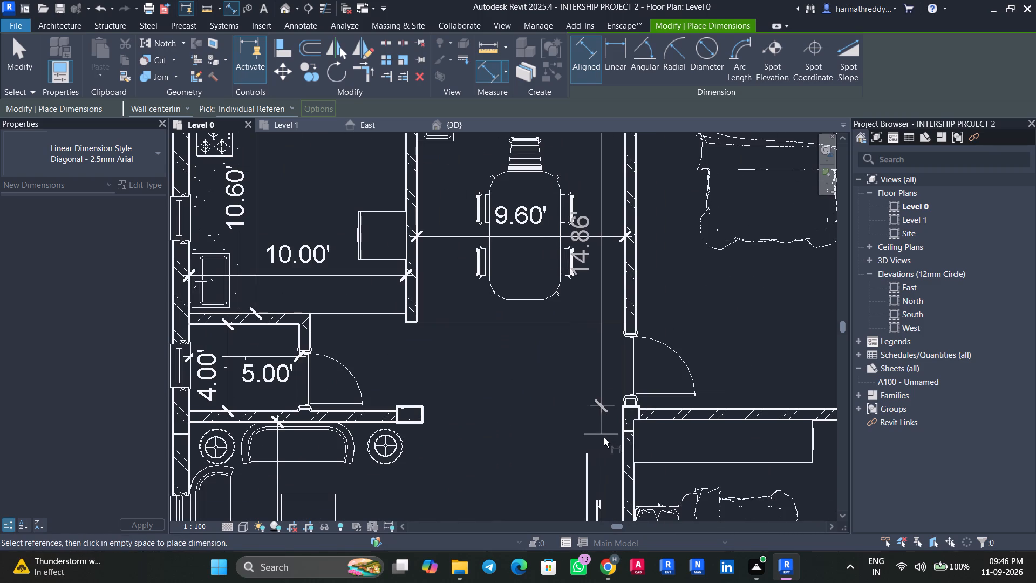
{"action": "left_click", "coordinate": [609, 491]}
{"action": "key", "text": "Escape"}
{"action": "key", "text": "Escape"}
{"action": "scroll", "coordinate": [558, 422], "scroll_direction": "down", "scroll_amount": 3}
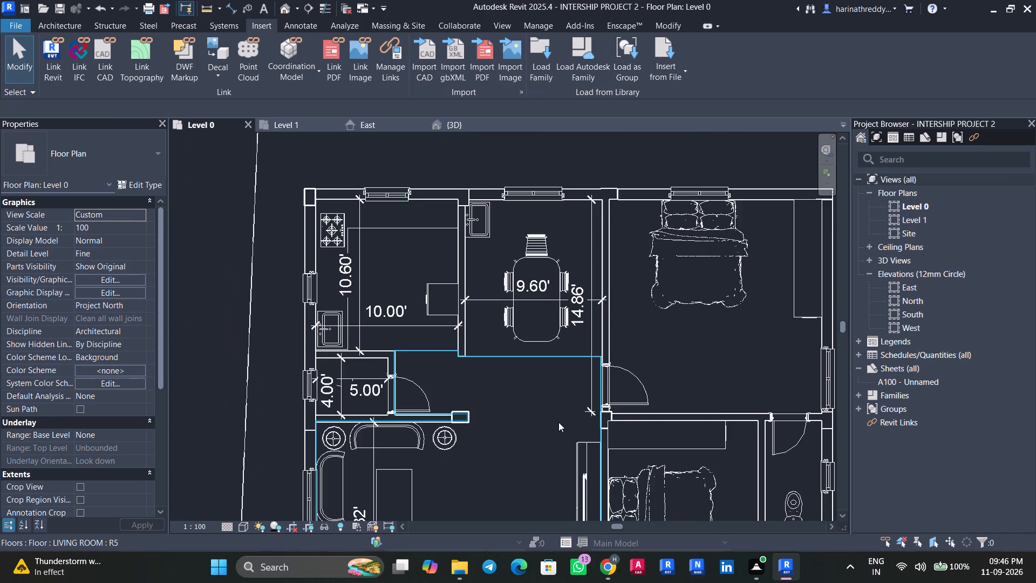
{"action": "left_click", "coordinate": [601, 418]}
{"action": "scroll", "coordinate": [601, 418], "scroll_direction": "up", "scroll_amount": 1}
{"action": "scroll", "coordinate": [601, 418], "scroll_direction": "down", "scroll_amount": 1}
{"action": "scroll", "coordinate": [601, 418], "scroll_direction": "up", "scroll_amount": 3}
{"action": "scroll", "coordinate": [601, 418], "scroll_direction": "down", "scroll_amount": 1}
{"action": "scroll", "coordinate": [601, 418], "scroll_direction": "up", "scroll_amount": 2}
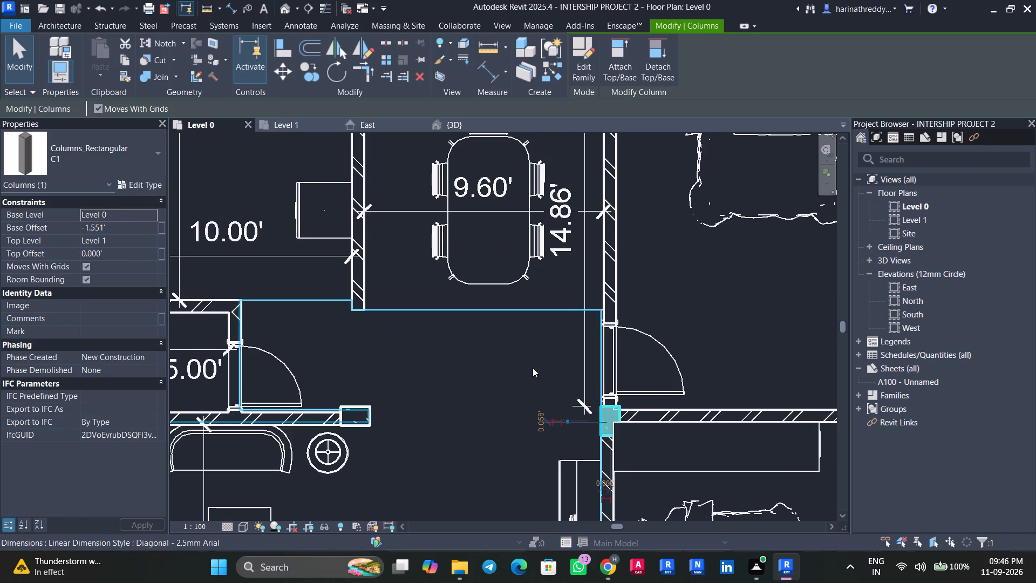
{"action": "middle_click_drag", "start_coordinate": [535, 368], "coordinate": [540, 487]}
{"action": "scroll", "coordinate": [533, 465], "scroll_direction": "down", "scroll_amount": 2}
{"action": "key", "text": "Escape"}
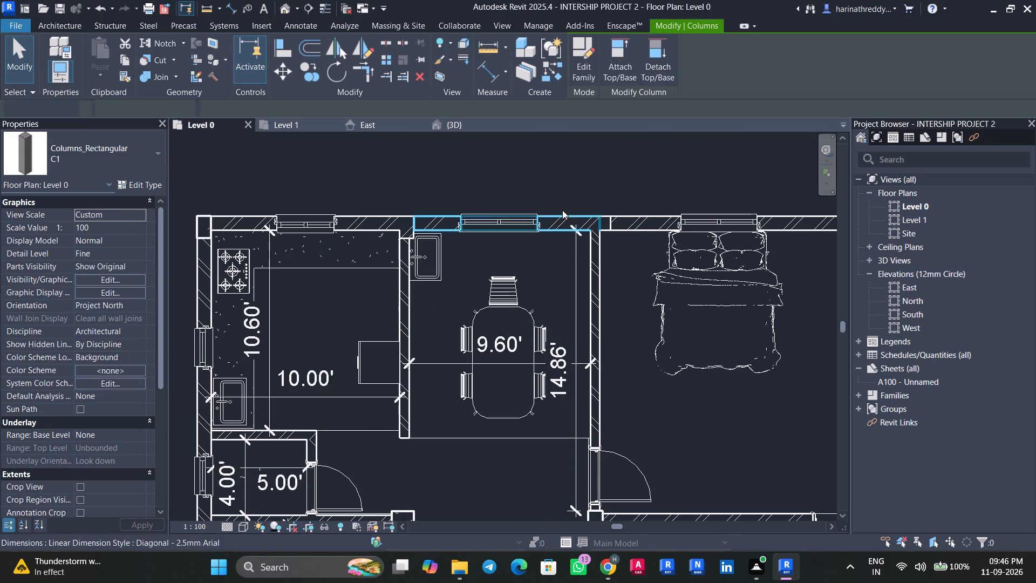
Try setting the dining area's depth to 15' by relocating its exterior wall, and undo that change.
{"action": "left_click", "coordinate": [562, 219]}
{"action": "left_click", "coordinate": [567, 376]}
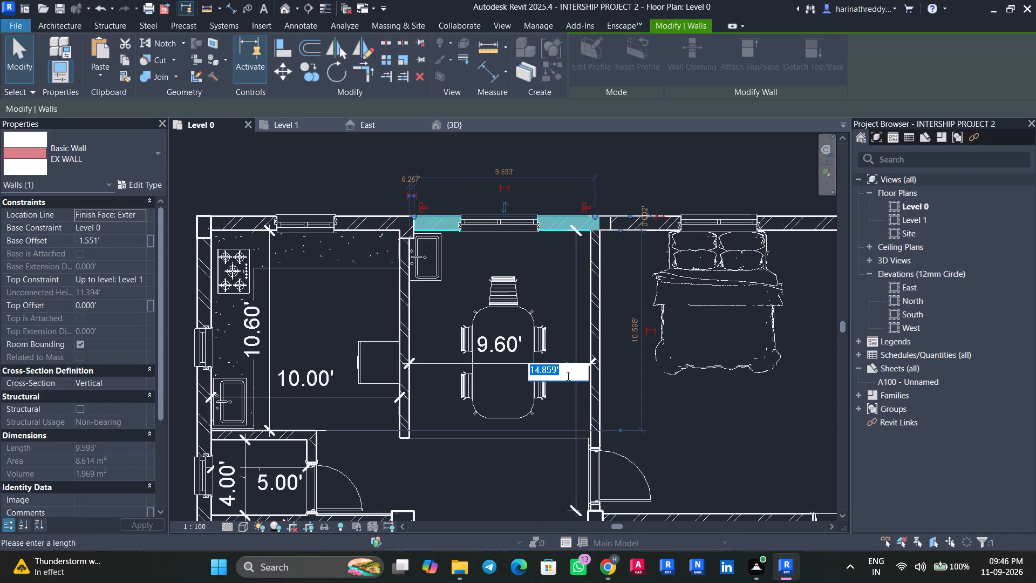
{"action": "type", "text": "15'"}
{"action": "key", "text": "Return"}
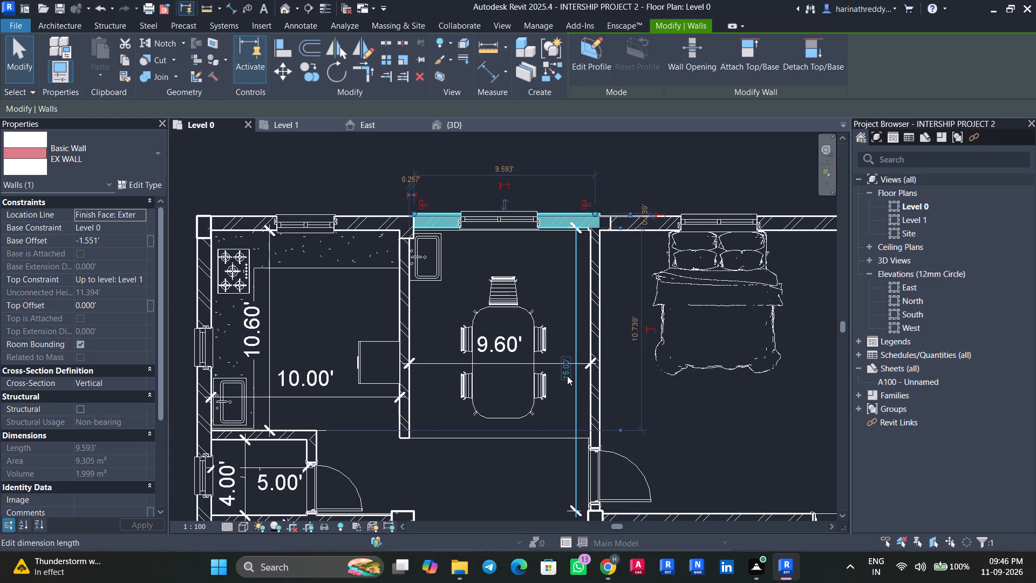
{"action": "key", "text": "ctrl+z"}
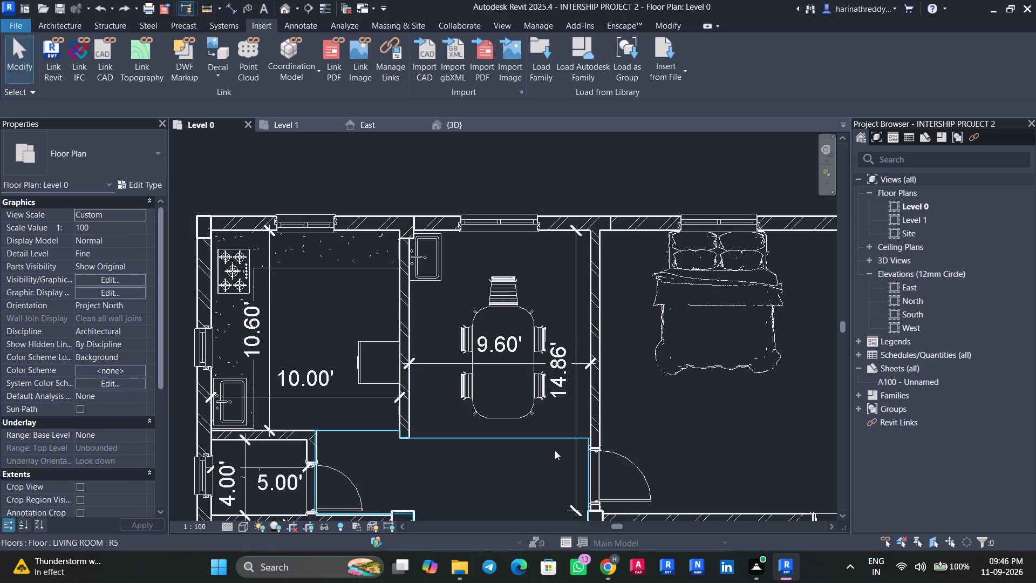
Extend the dining depth dimension's witness line up to the column beside the bedroom door.
{"action": "middle_click_drag", "start_coordinate": [532, 479], "coordinate": [527, 406]}
{"action": "left_click", "coordinate": [583, 453]}
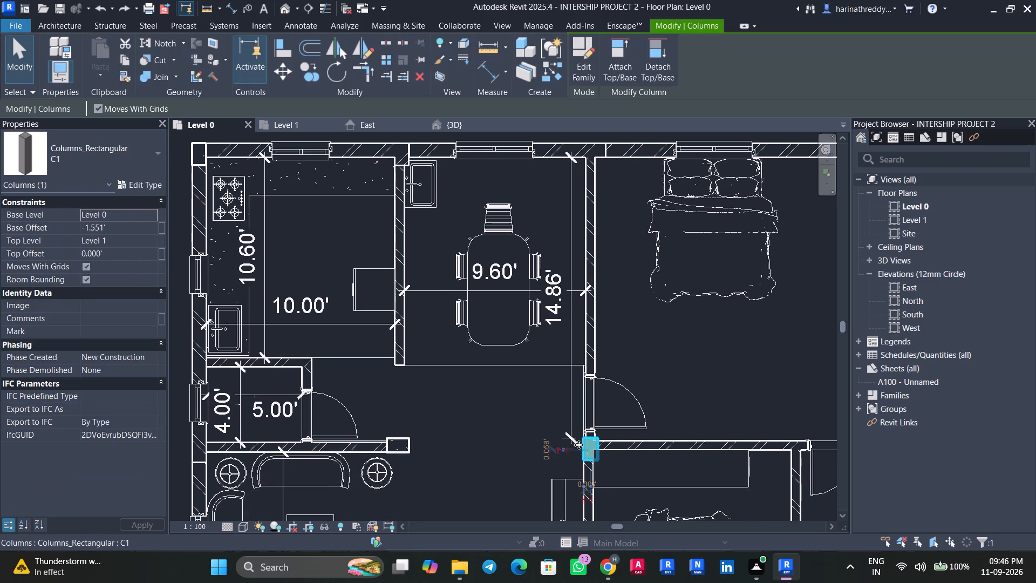
{"action": "key", "text": "Escape"}
{"action": "key", "text": "Escape"}
{"action": "left_click", "coordinate": [570, 436]}
{"action": "scroll", "coordinate": [570, 436], "scroll_direction": "up", "scroll_amount": 10}
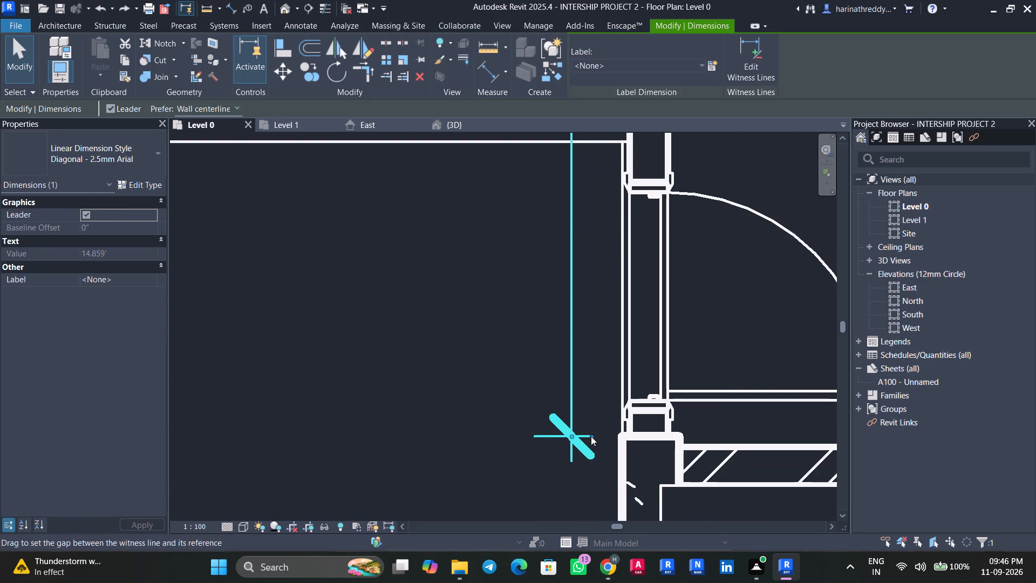
{"action": "left_click_drag", "start_coordinate": [591, 436], "coordinate": [623, 439]}
{"action": "key", "text": "Escape"}
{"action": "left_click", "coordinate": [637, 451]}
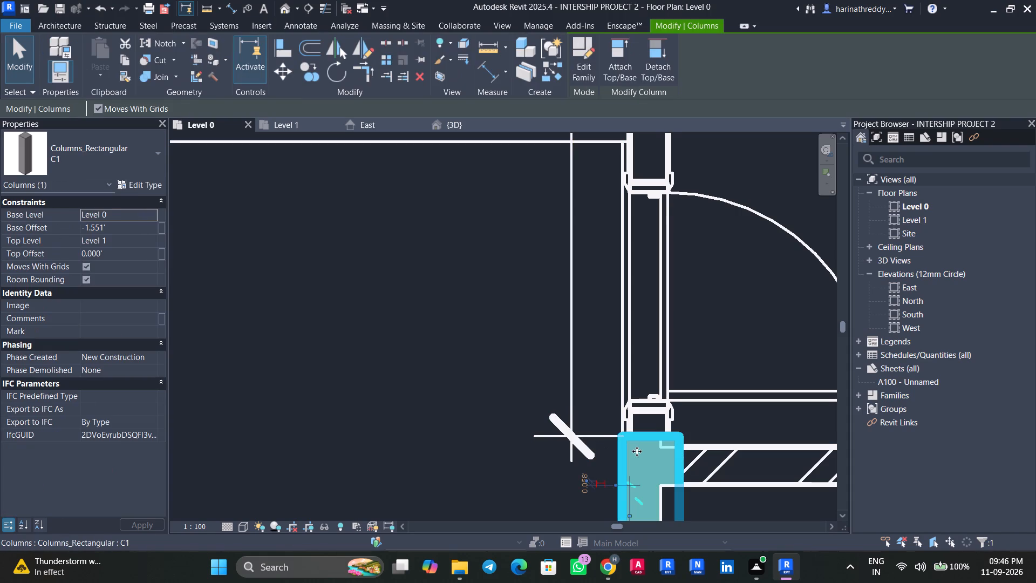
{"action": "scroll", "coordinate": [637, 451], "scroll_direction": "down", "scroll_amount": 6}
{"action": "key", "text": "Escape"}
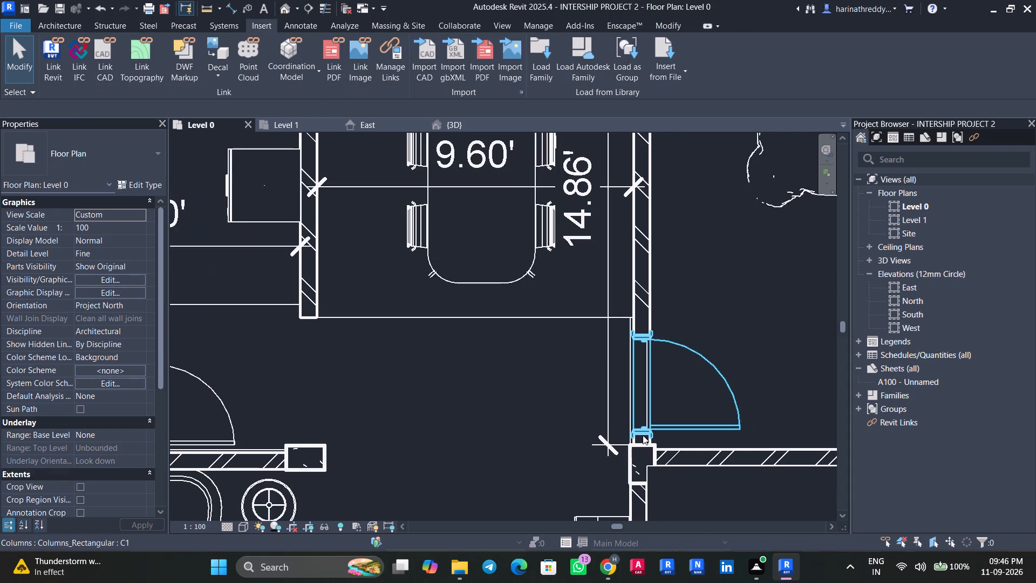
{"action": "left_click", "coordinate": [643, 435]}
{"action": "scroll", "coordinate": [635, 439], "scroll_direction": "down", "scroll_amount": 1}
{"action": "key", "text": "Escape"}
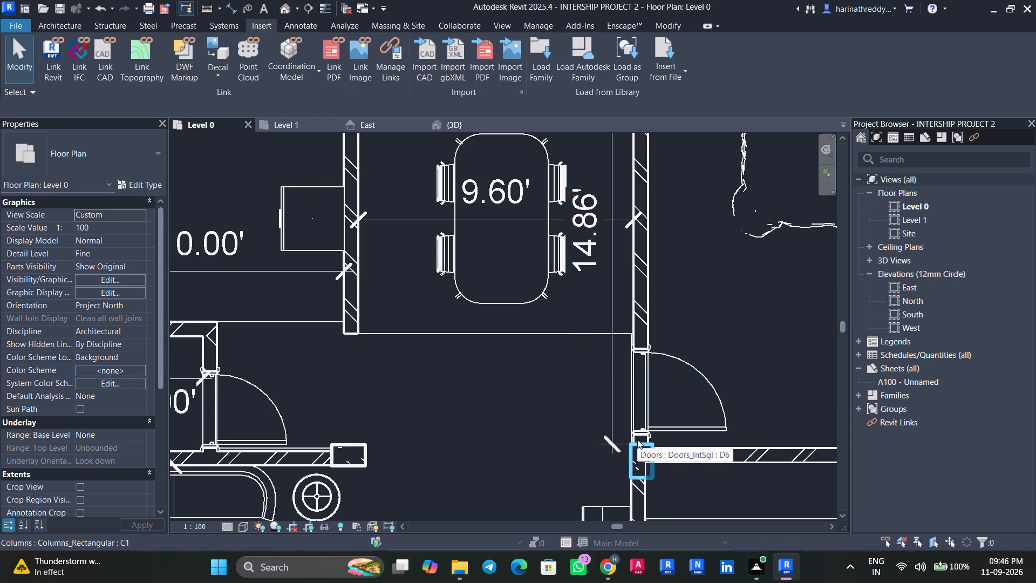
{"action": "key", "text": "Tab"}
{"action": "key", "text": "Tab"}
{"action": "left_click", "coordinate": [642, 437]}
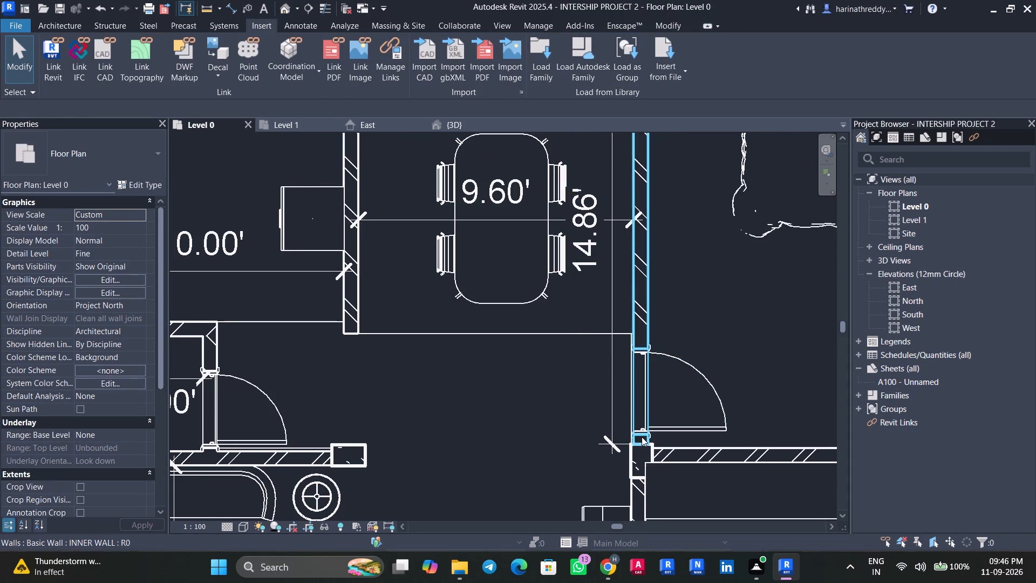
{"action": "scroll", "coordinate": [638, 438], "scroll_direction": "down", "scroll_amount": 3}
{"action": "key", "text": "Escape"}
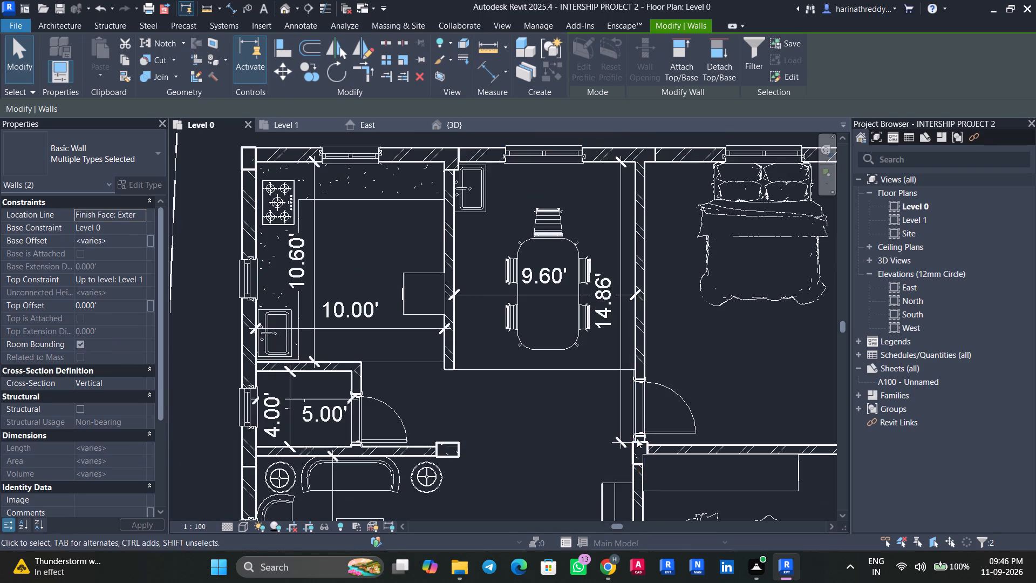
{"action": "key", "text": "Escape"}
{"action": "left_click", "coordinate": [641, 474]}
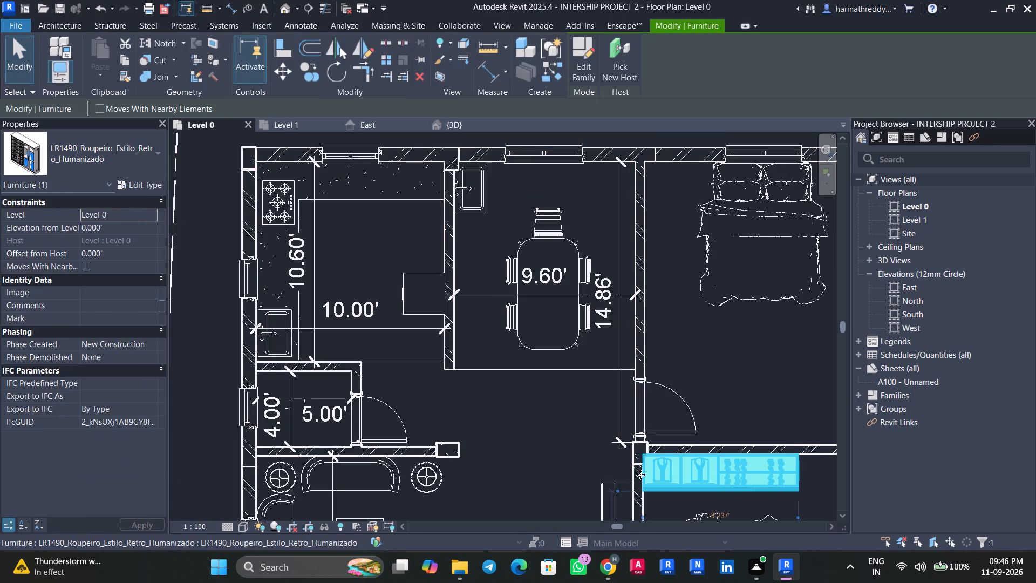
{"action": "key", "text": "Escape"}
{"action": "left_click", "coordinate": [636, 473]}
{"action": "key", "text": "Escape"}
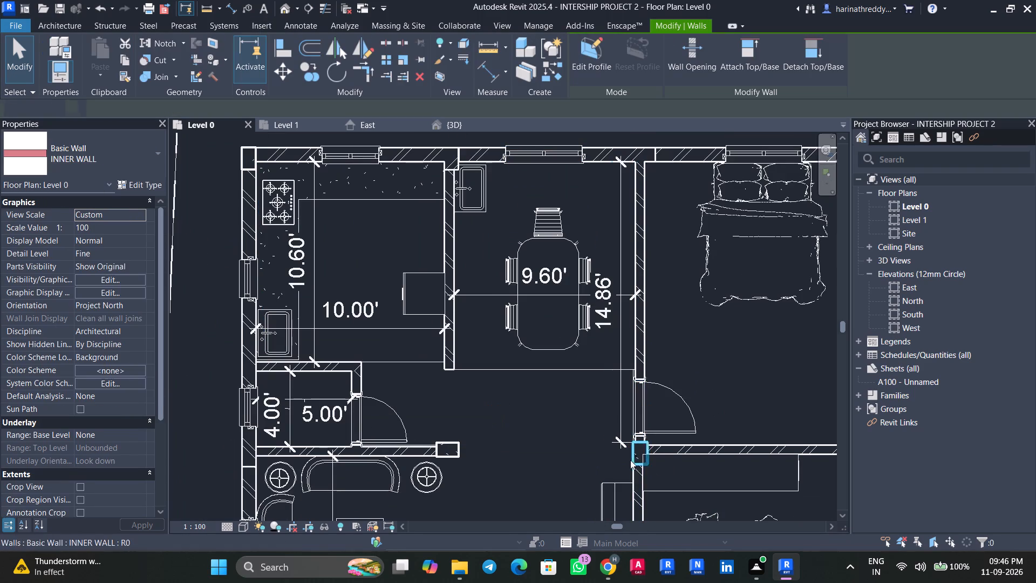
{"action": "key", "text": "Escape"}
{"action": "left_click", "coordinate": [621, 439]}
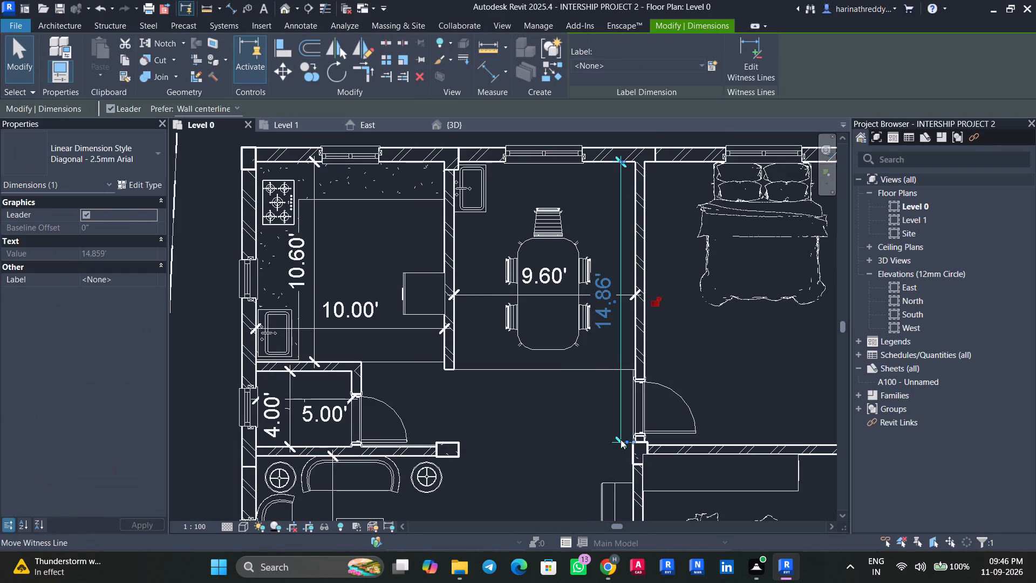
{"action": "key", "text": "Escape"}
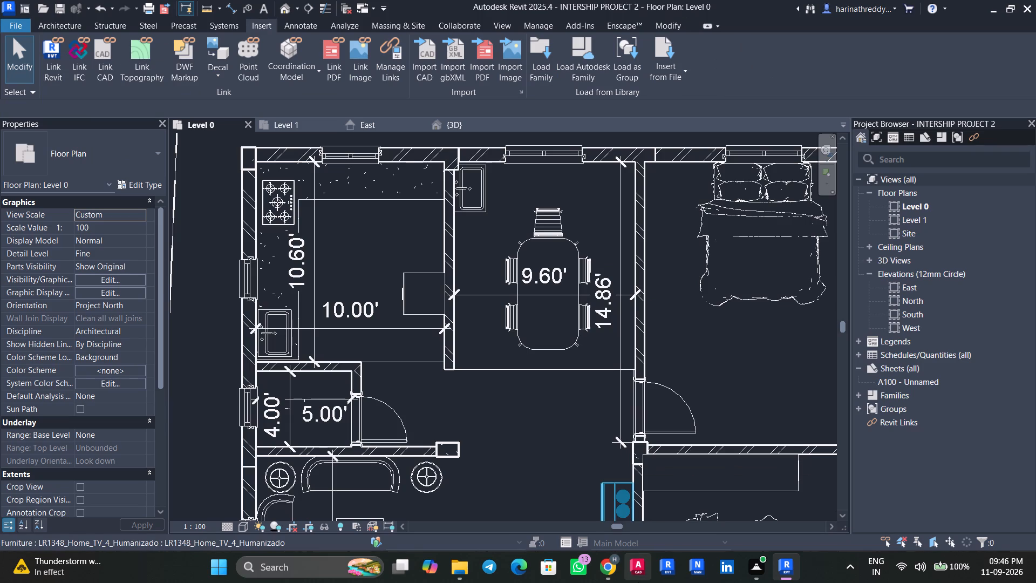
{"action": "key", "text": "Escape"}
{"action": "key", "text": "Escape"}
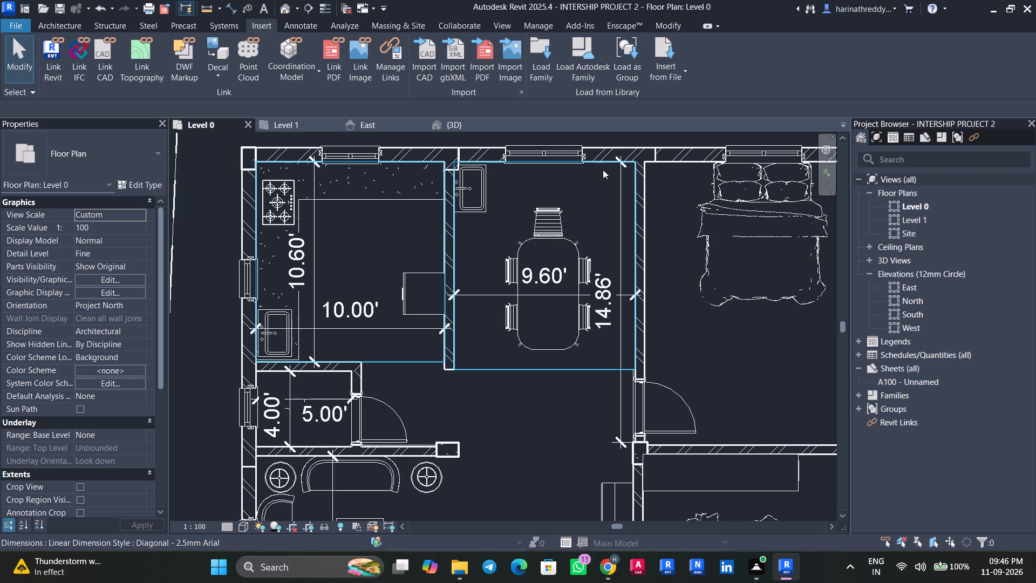
Readjust the gap and placement of the dining depth dimension's witness line at the column beside the bedroom door.
{"action": "middle_click_drag", "start_coordinate": [542, 232], "coordinate": [535, 169]}
{"action": "scroll", "coordinate": [623, 365], "scroll_direction": "up", "scroll_amount": 4}
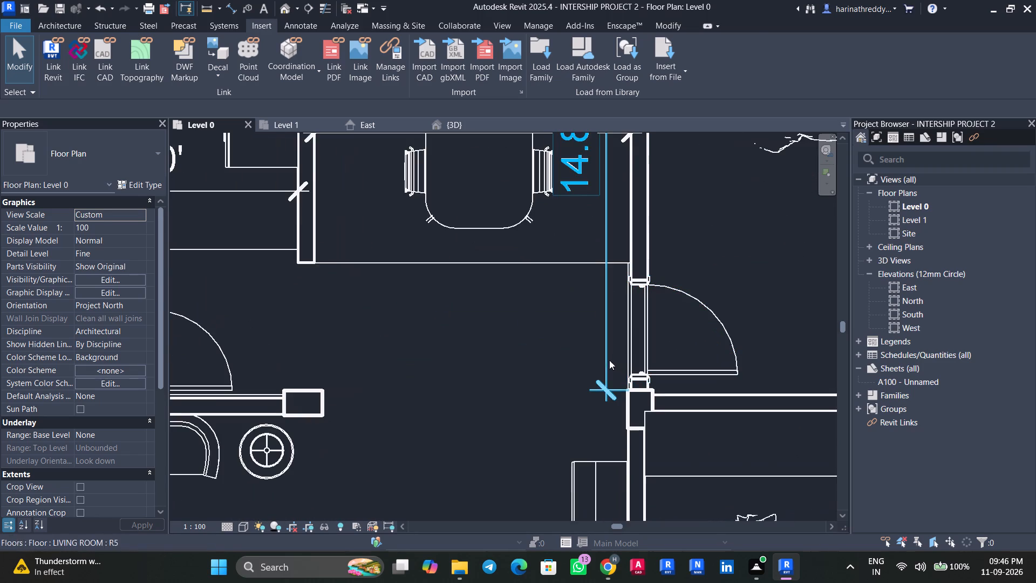
{"action": "left_click", "coordinate": [607, 361]}
{"action": "scroll", "coordinate": [610, 393], "scroll_direction": "up", "scroll_amount": 7}
{"action": "left_click_drag", "start_coordinate": [620, 384], "coordinate": [648, 385]}
{"action": "left_click_drag", "start_coordinate": [587, 384], "coordinate": [594, 415]}
{"action": "scroll", "coordinate": [592, 409], "scroll_direction": "down", "scroll_amount": 14}
{"action": "key", "text": "Escape"}
{"action": "scroll", "coordinate": [604, 398], "scroll_direction": "up", "scroll_amount": 4}
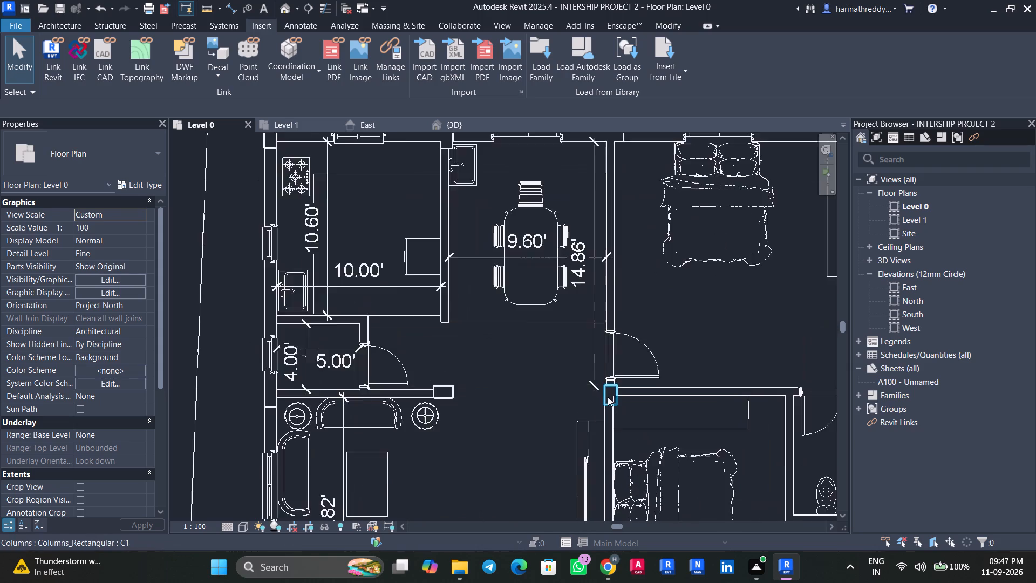
Set the 0.058' offset of the column beside the bedroom door to 0.
{"action": "left_click", "coordinate": [608, 397]}
{"action": "left_click", "coordinate": [565, 396]}
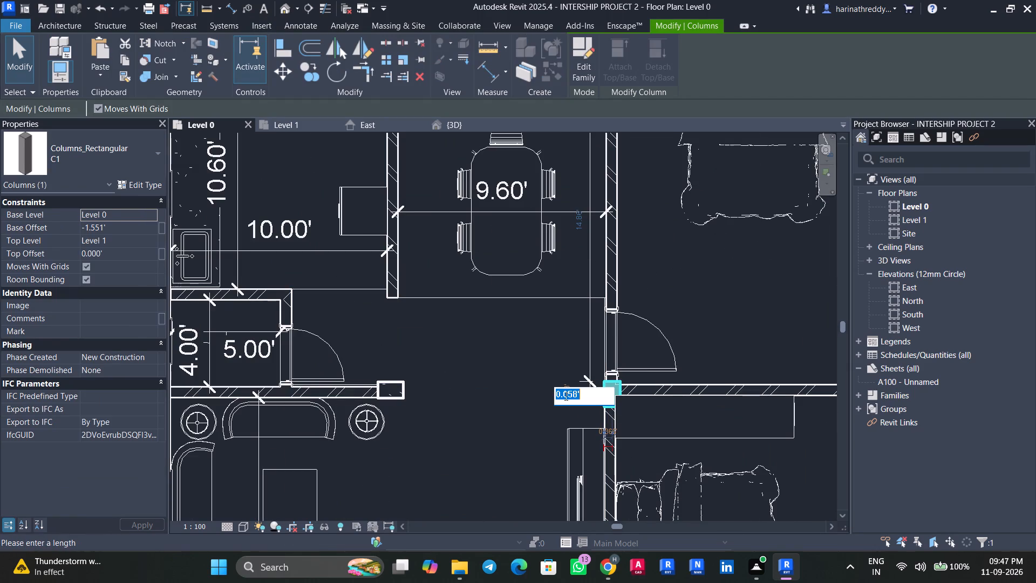
{"action": "key", "text": "0"}
{"action": "left_click", "coordinate": [540, 405]}
{"action": "scroll", "coordinate": [540, 404], "scroll_direction": "down", "scroll_amount": 2}
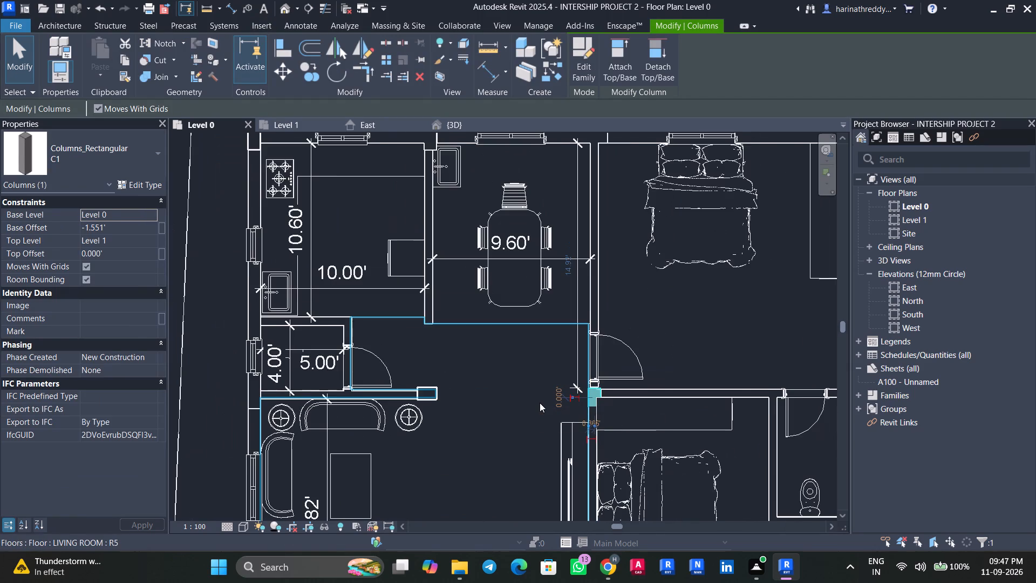
{"action": "scroll", "coordinate": [543, 399], "scroll_direction": "up", "scroll_amount": 5}
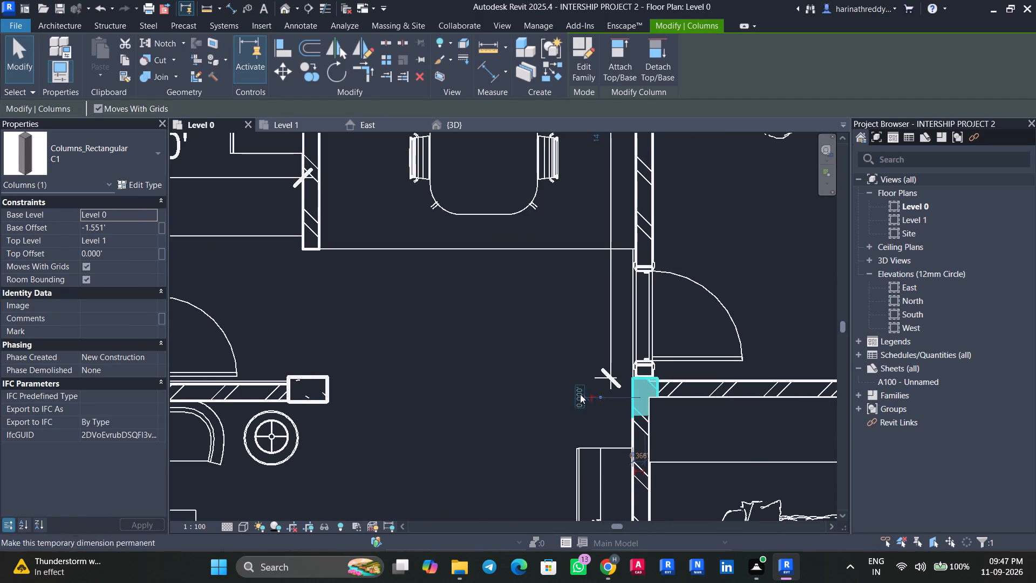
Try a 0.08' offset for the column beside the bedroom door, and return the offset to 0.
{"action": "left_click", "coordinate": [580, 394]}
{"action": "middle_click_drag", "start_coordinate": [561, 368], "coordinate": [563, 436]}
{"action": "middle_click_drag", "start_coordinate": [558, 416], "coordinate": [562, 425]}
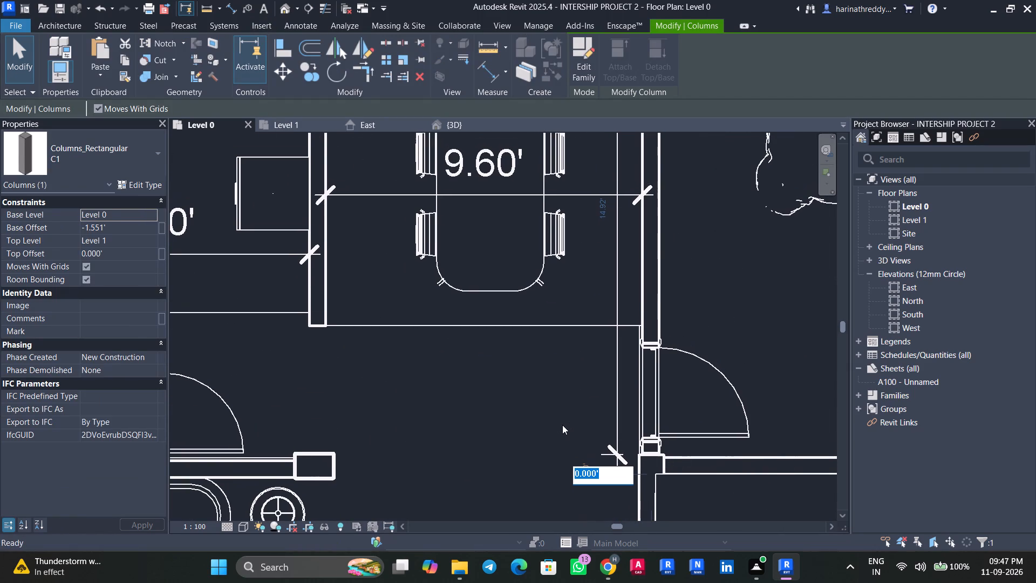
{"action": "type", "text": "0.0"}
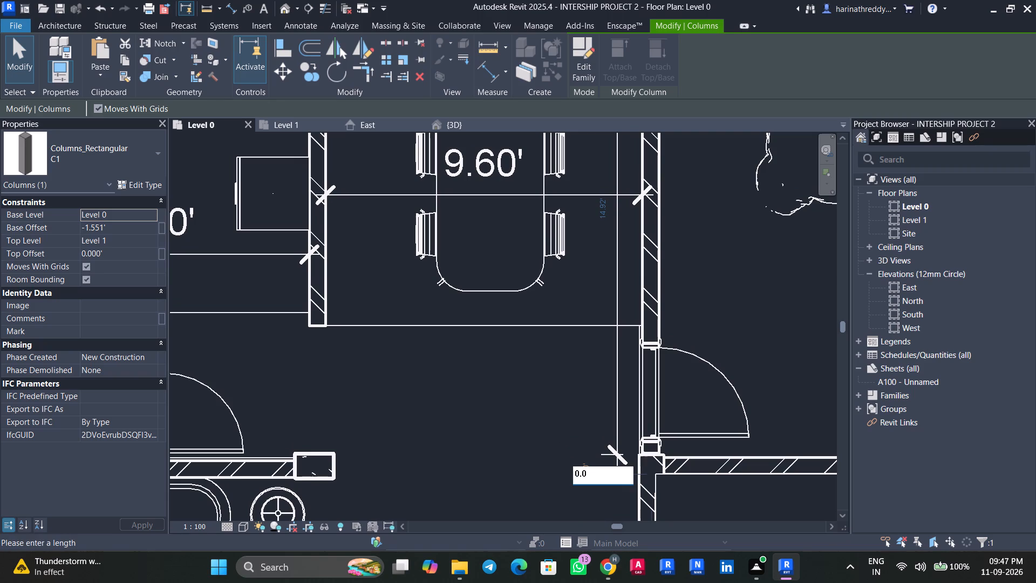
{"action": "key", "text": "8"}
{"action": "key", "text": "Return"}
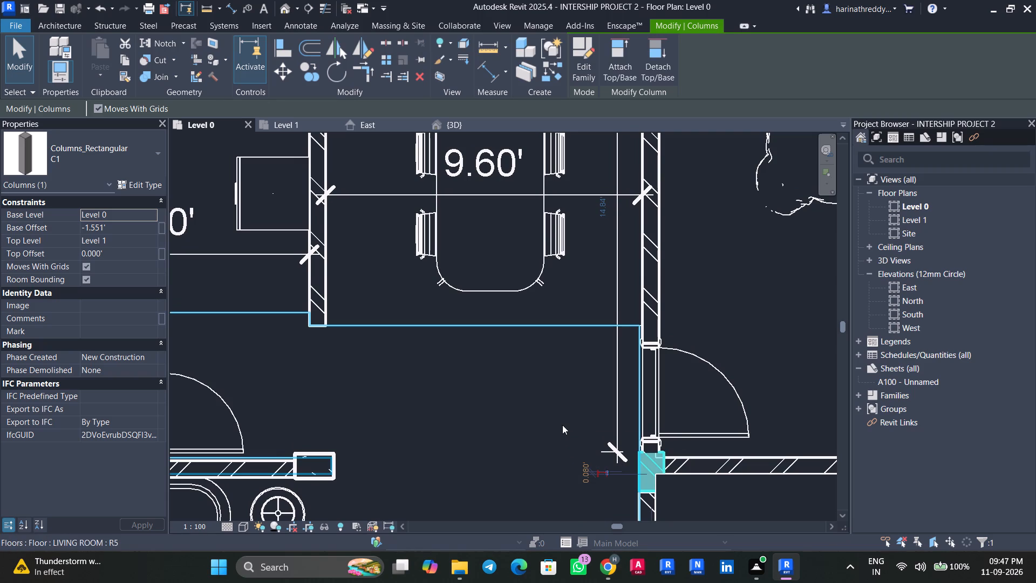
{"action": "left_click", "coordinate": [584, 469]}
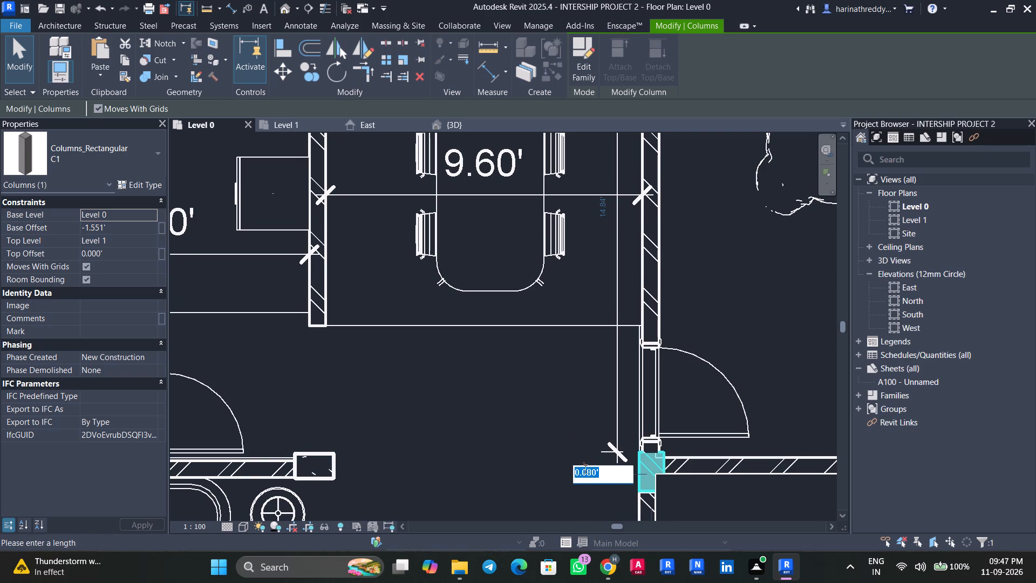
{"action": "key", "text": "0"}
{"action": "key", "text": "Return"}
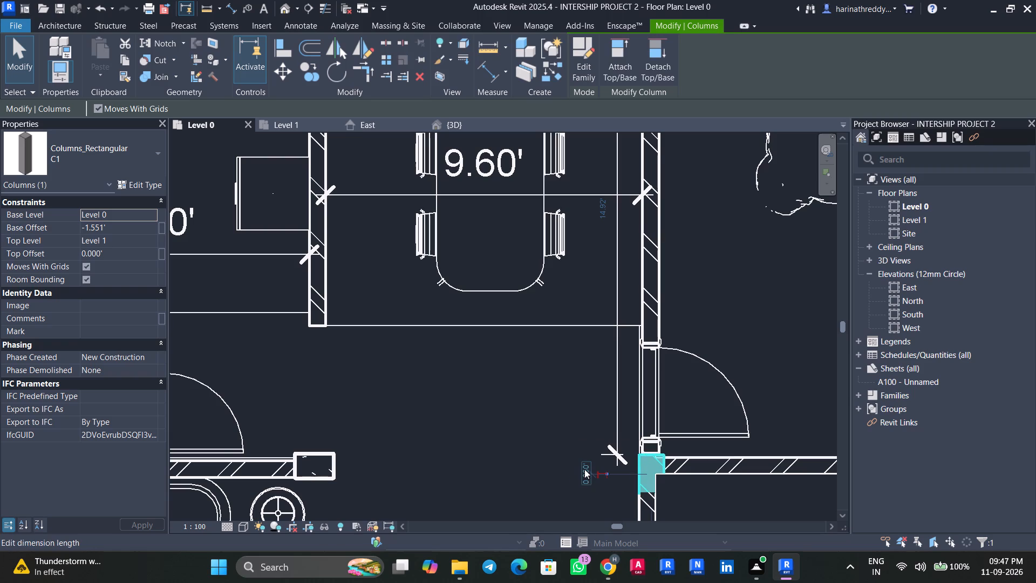
Set the dining area's depth to 15' by moving the column beside the bedroom door.
{"action": "middle_click_drag", "start_coordinate": [567, 356], "coordinate": [568, 453]}
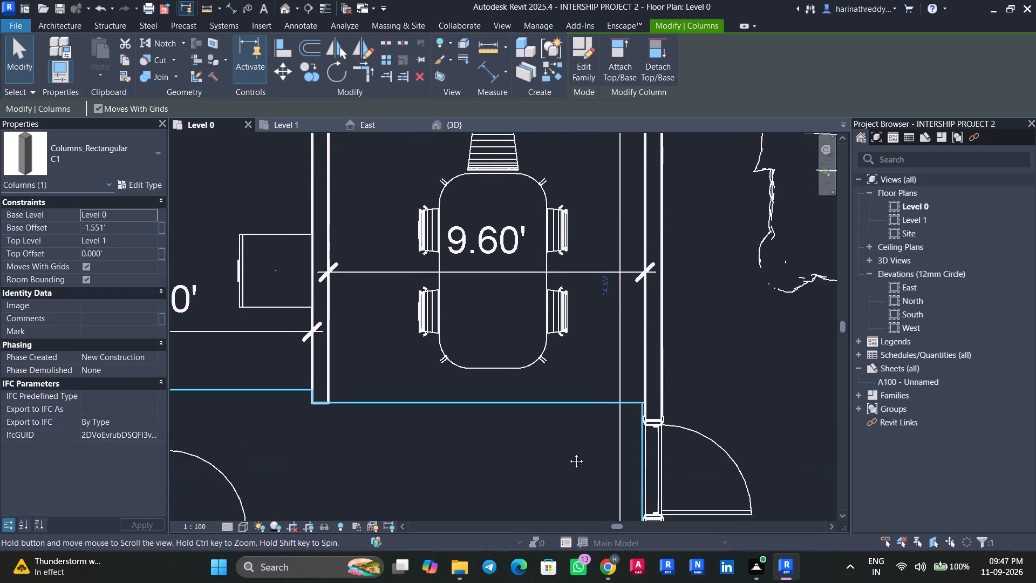
{"action": "middle_click_drag", "start_coordinate": [568, 453], "coordinate": [569, 451]}
{"action": "left_click", "coordinate": [603, 312]}
{"action": "key", "text": "1"}
{"action": "key", "text": "5"}
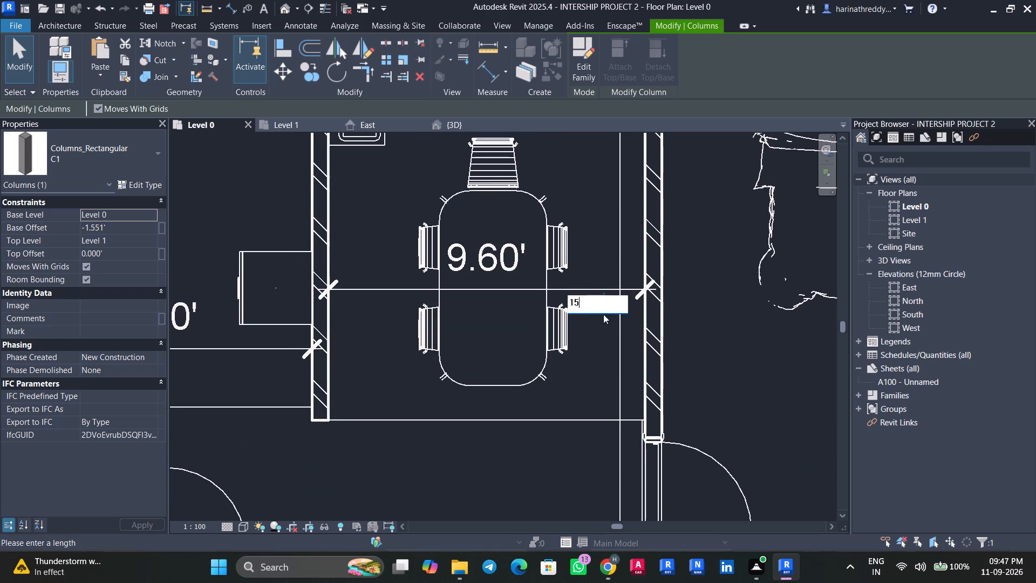
{"action": "key", "text": "apostrophe"}
{"action": "key", "text": "Return"}
{"action": "scroll", "coordinate": [591, 411], "scroll_direction": "down", "scroll_amount": 5}
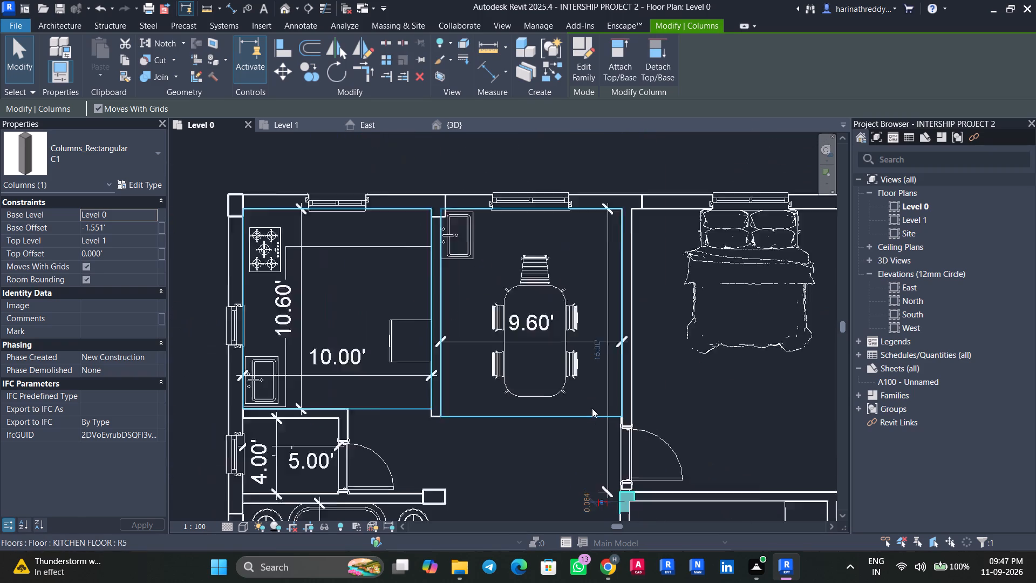
{"action": "key", "text": "Escape"}
{"action": "key", "text": "Escape"}
Extend the end of the inner wall beside the bedroom door to meet the column.
{"action": "left_click", "coordinate": [623, 493]}
{"action": "scroll", "coordinate": [623, 492], "scroll_direction": "up", "scroll_amount": 7}
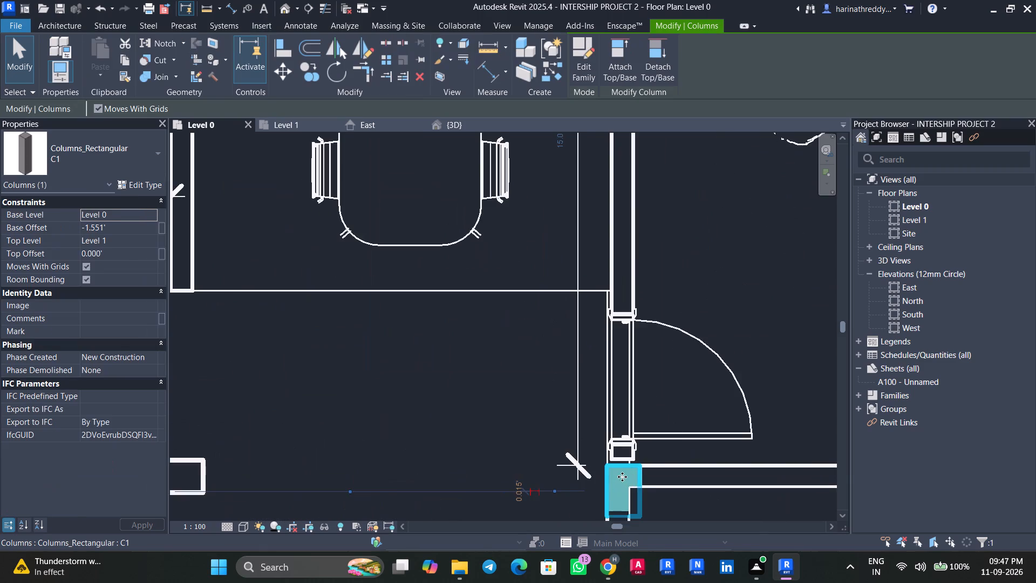
{"action": "key", "text": "Escape"}
{"action": "left_click", "coordinate": [612, 451]}
{"action": "key", "text": "Escape"}
{"action": "scroll", "coordinate": [609, 460], "scroll_direction": "up", "scroll_amount": 4}
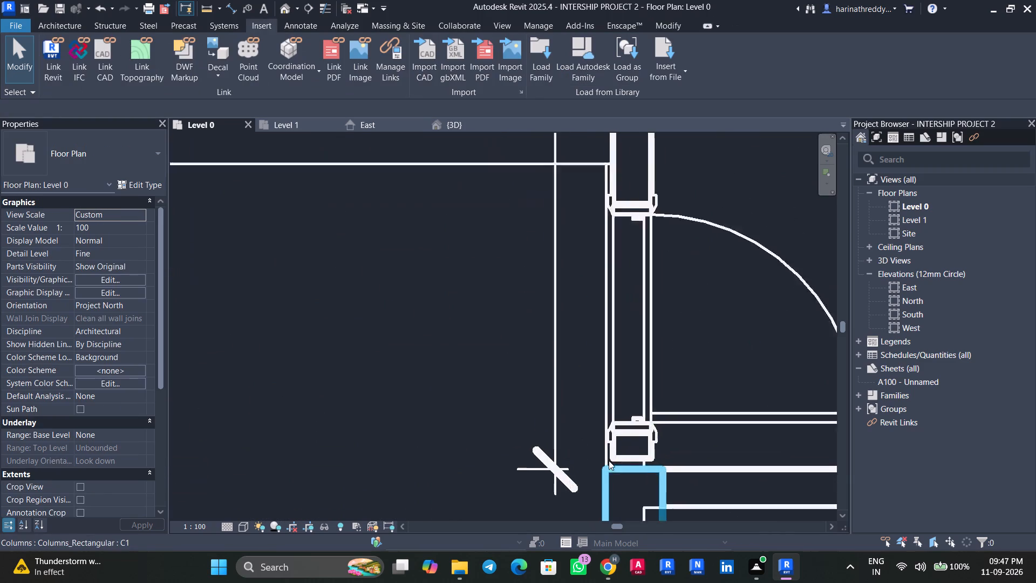
{"action": "scroll", "coordinate": [609, 460], "scroll_direction": "up", "scroll_amount": 4}
{"action": "left_click", "coordinate": [600, 451]}
{"action": "scroll", "coordinate": [600, 451], "scroll_direction": "down", "scroll_amount": 2}
{"action": "scroll", "coordinate": [600, 451], "scroll_direction": "up", "scroll_amount": 1}
{"action": "scroll", "coordinate": [600, 451], "scroll_direction": "down", "scroll_amount": 6}
{"action": "key", "text": "Escape"}
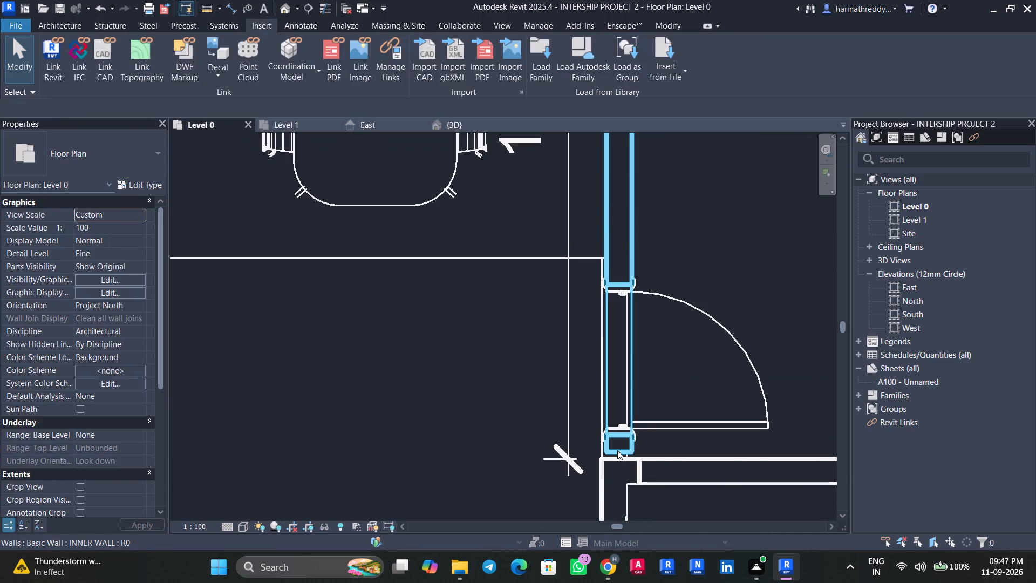
{"action": "left_click", "coordinate": [617, 450]}
{"action": "scroll", "coordinate": [617, 461], "scroll_direction": "up", "scroll_amount": 5}
{"action": "left_click_drag", "start_coordinate": [646, 441], "coordinate": [648, 454]}
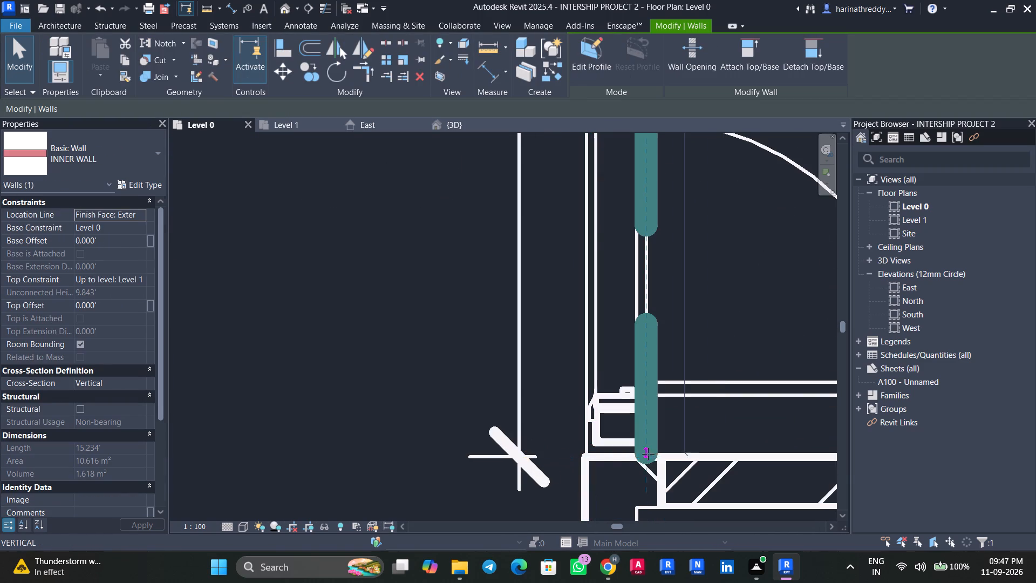
{"action": "left_click_drag", "start_coordinate": [648, 454], "coordinate": [648, 455]}
{"action": "key", "text": "Escape"}
{"action": "scroll", "coordinate": [516, 446], "scroll_direction": "down", "scroll_amount": 8}
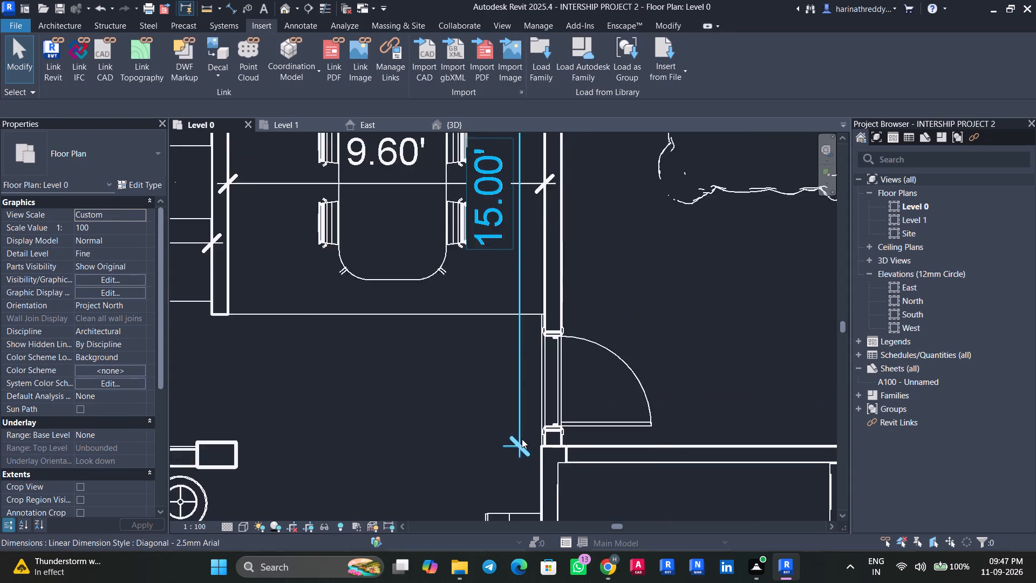
Examine the column beside the bedroom door, the adjoining walls and the living room floor in the 3D view.
{"action": "scroll", "coordinate": [522, 439], "scroll_direction": "down", "scroll_amount": 4}
{"action": "left_click", "coordinate": [286, 10]}
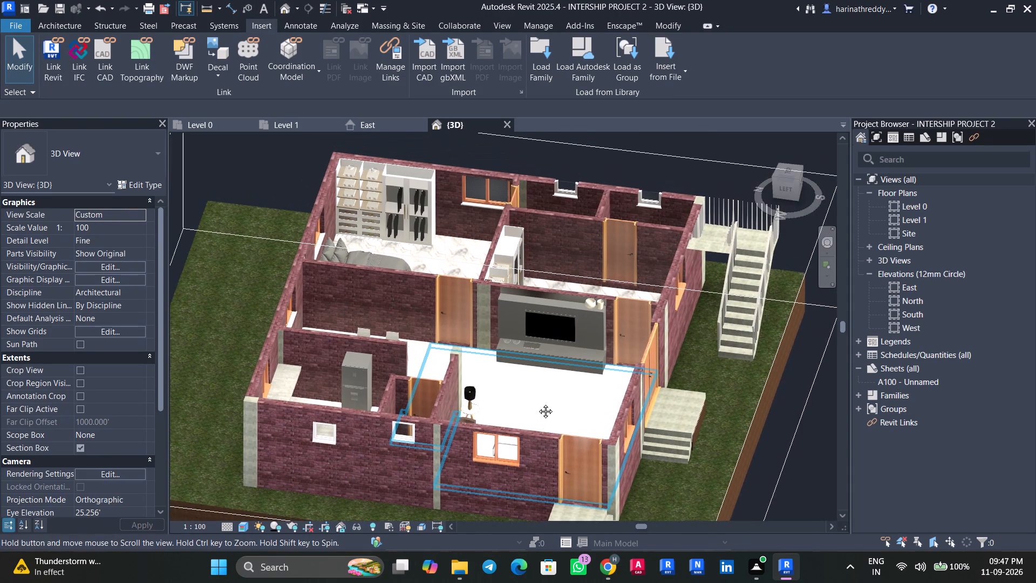
{"action": "middle_click_drag", "start_coordinate": [520, 397], "coordinate": [592, 453], "text": "shift"}
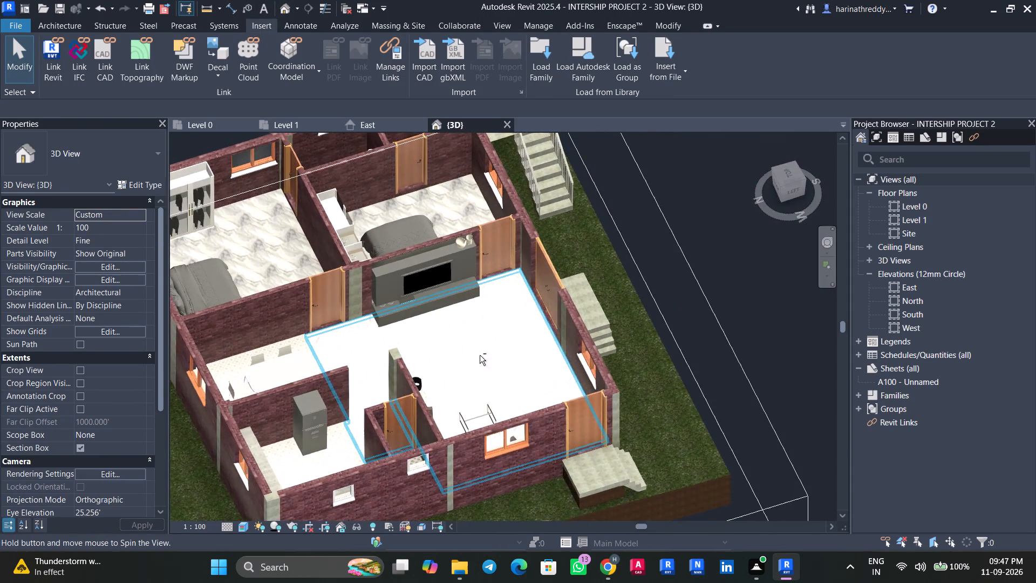
{"action": "scroll", "coordinate": [304, 257], "scroll_direction": "up", "scroll_amount": 1}
{"action": "scroll", "coordinate": [304, 257], "scroll_direction": "down", "scroll_amount": 1}
{"action": "scroll", "coordinate": [304, 257], "scroll_direction": "up", "scroll_amount": 7}
{"action": "scroll", "coordinate": [374, 405], "scroll_direction": "down", "scroll_amount": 1}
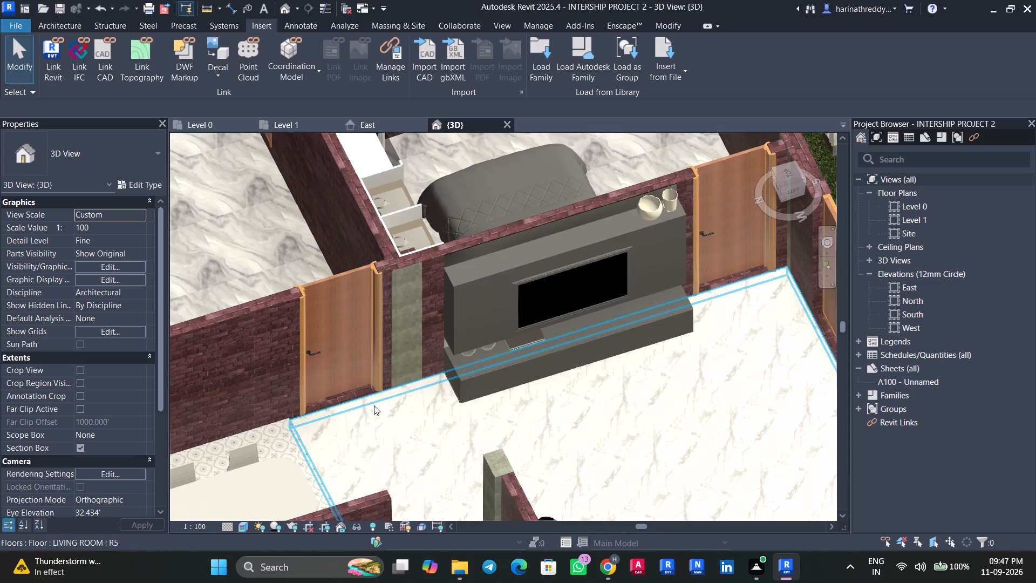
{"action": "middle_click_drag", "start_coordinate": [401, 352], "coordinate": [435, 467], "text": "shift"}
{"action": "scroll", "coordinate": [272, 274], "scroll_direction": "up", "scroll_amount": 5}
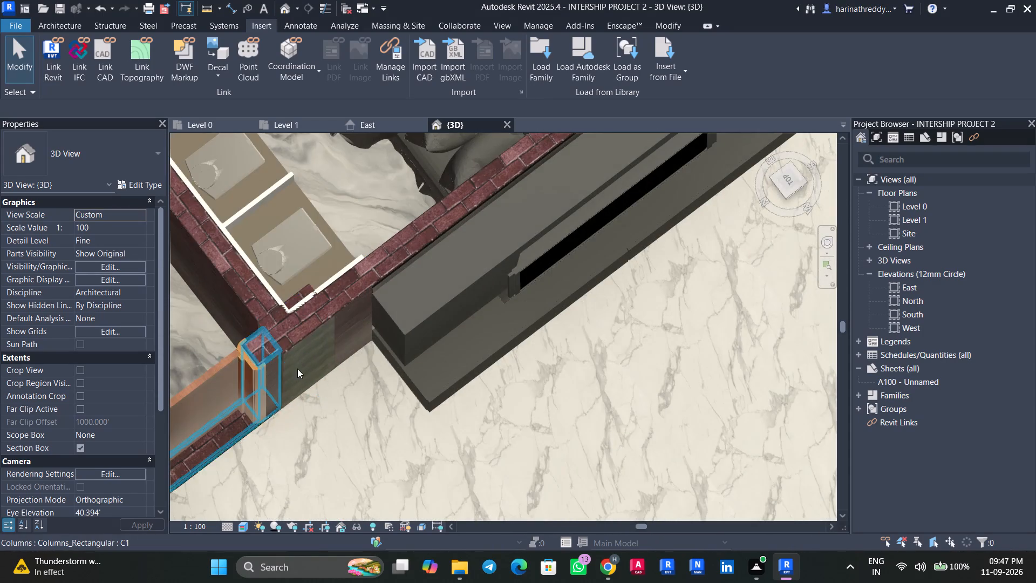
{"action": "scroll", "coordinate": [306, 387], "scroll_direction": "down", "scroll_amount": 6}
{"action": "middle_click_drag", "start_coordinate": [420, 418], "coordinate": [399, 322], "text": "shift"}
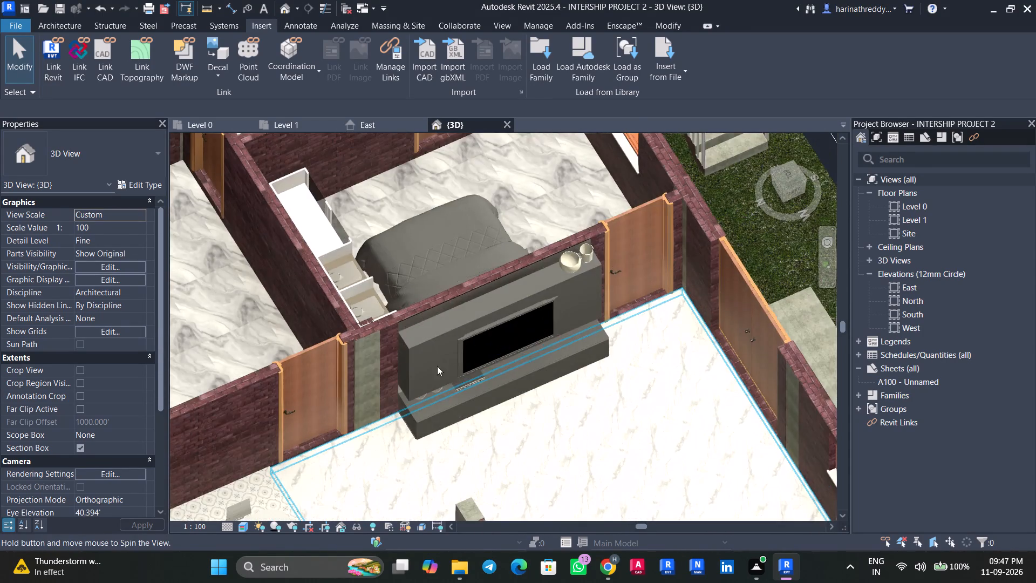
{"action": "scroll", "coordinate": [482, 379], "scroll_direction": "down", "scroll_amount": 9}
{"action": "middle_click_drag", "start_coordinate": [510, 412], "coordinate": [481, 335]}
{"action": "scroll", "coordinate": [481, 335], "scroll_direction": "up", "scroll_amount": 1}
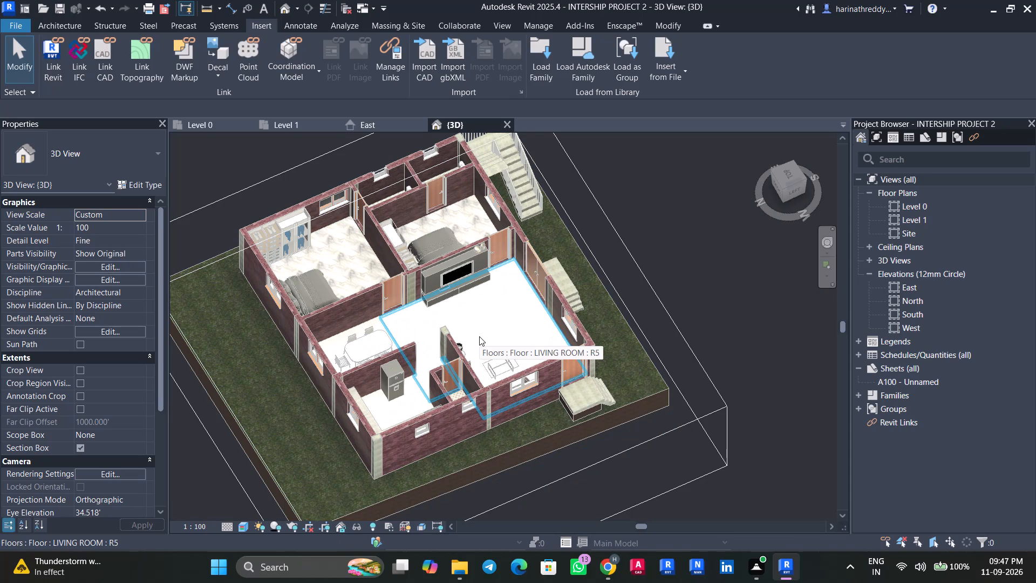
{"action": "scroll", "coordinate": [737, 320], "scroll_direction": "down", "scroll_amount": 1}
{"action": "scroll", "coordinate": [737, 320], "scroll_direction": "up", "scroll_amount": 2}
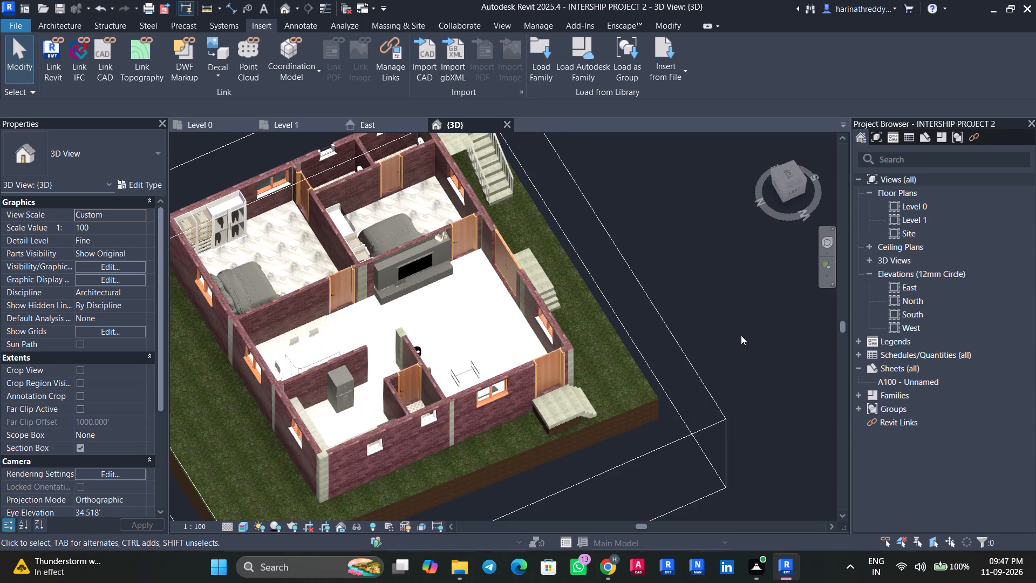
{"action": "middle_click_drag", "start_coordinate": [742, 336], "coordinate": [758, 353]}
{"action": "scroll", "coordinate": [755, 351], "scroll_direction": "up", "scroll_amount": 2}
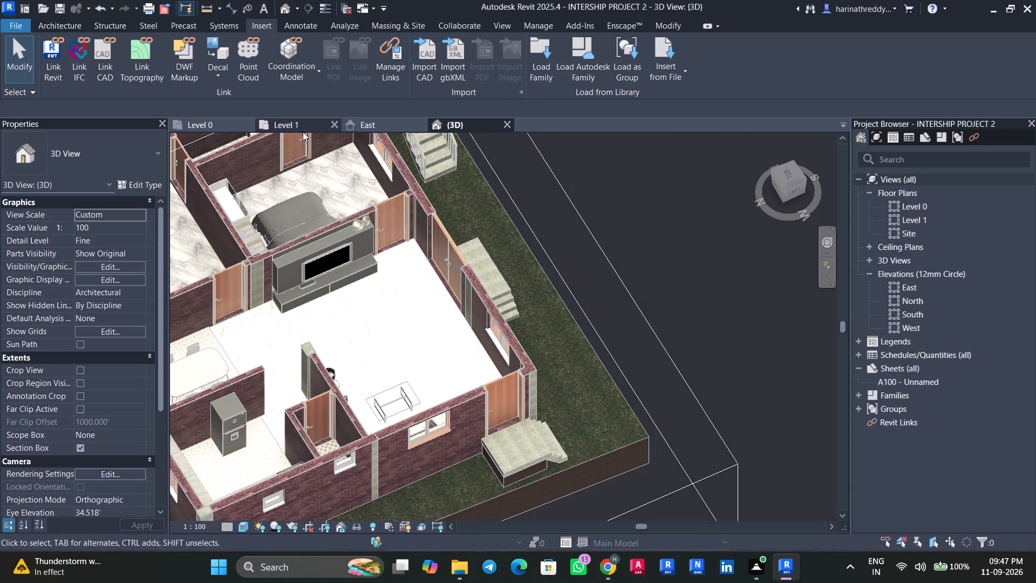
On the Level 0 plan, dimension the width of the bedroom beside the dining area between its inner wall faces.
{"action": "left_click", "coordinate": [222, 121]}
{"action": "scroll", "coordinate": [489, 325], "scroll_direction": "down", "scroll_amount": 4}
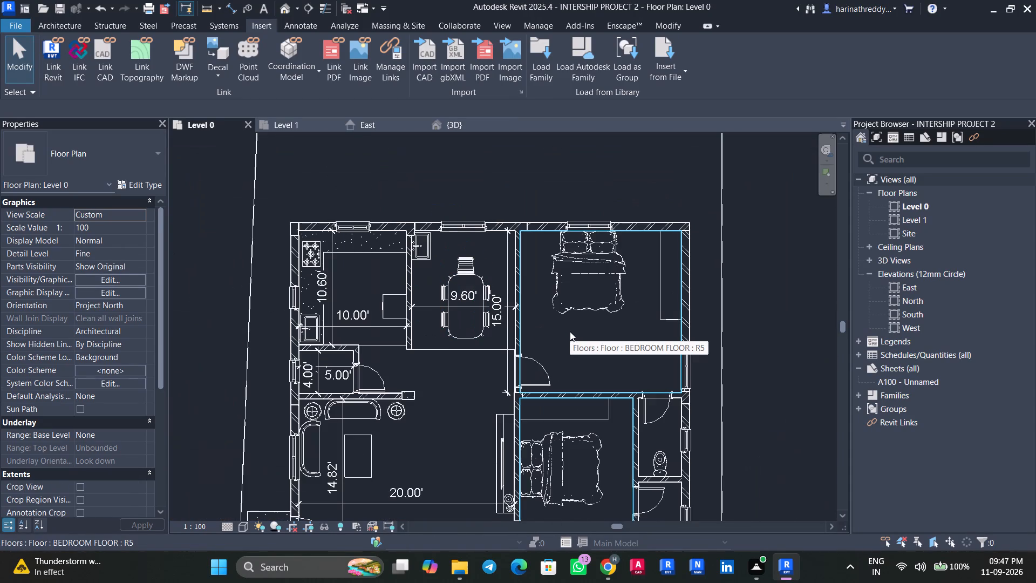
{"action": "scroll", "coordinate": [580, 361], "scroll_direction": "up", "scroll_amount": 3}
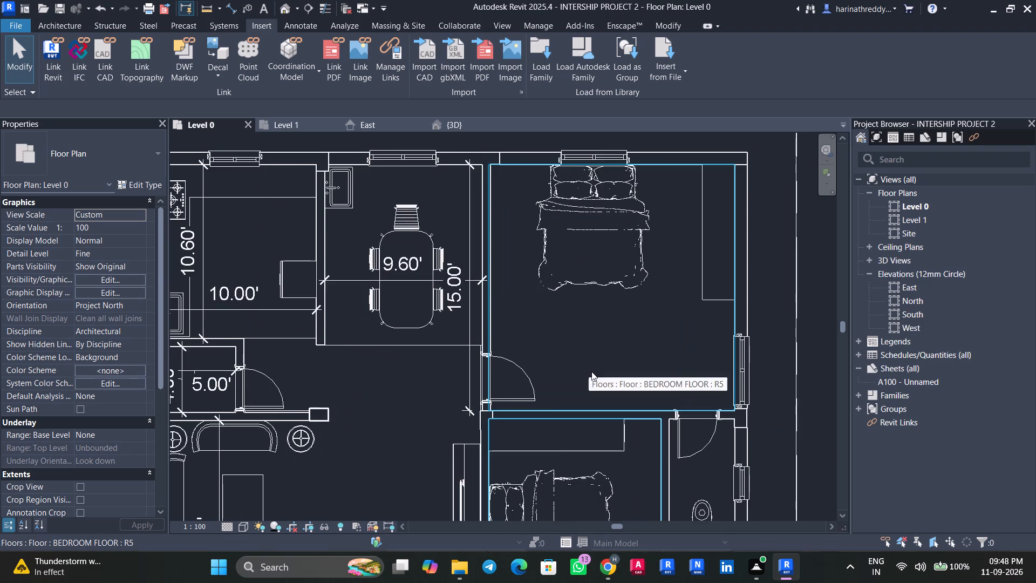
{"action": "type", "text": "DI"}
{"action": "key", "text": "Tab"}
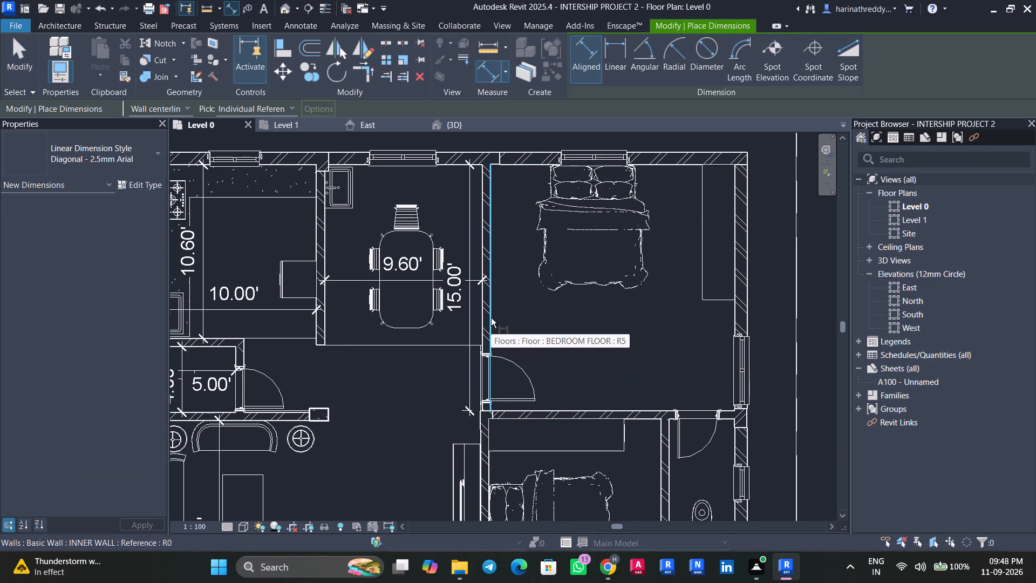
{"action": "left_click", "coordinate": [491, 318]}
{"action": "key", "text": "Tab"}
{"action": "left_click", "coordinate": [735, 323]}
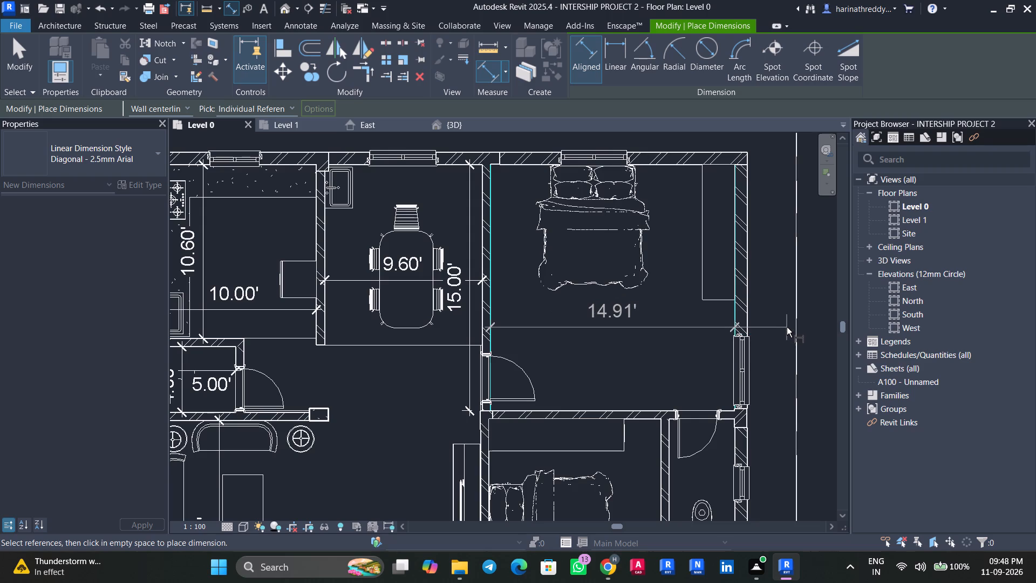
{"action": "left_click", "coordinate": [787, 327]}
Dimension the same bedroom's depth from the window wall's inner face to the opposite partition.
{"action": "key", "text": "Tab"}
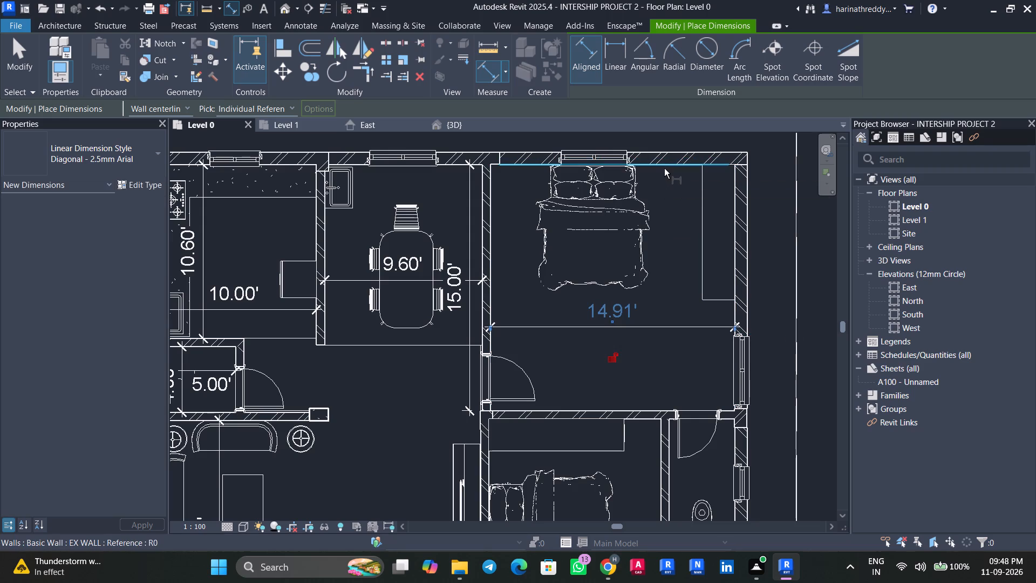
{"action": "left_click", "coordinate": [664, 168]}
{"action": "key", "text": "Tab"}
{"action": "left_click", "coordinate": [657, 410]}
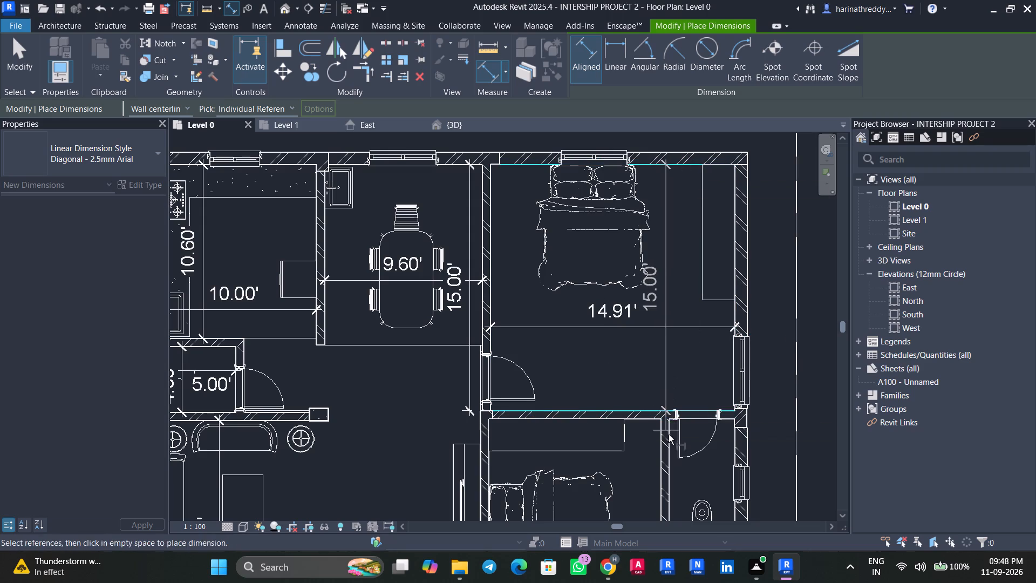
{"action": "left_click", "coordinate": [667, 493]}
{"action": "key", "text": "Escape"}
{"action": "key", "text": "Escape"}
{"action": "key", "text": "Escape"}
{"action": "key", "text": "Escape"}
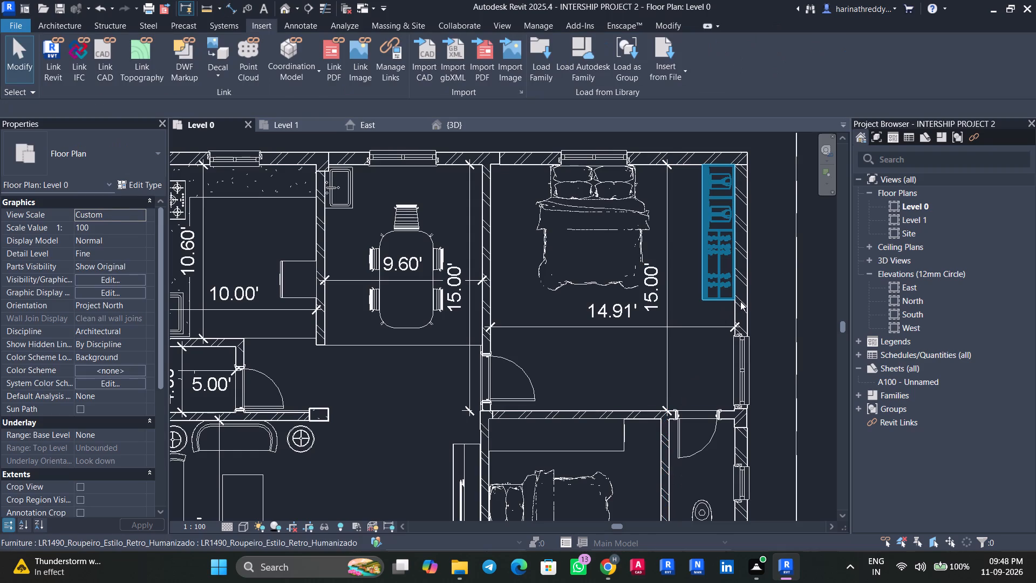
Set the bedroom's width to 15' by moving the exterior wall behind the wardrobe.
{"action": "left_click", "coordinate": [740, 301]}
{"action": "key", "text": "Escape"}
{"action": "left_click", "coordinate": [742, 311]}
{"action": "left_click", "coordinate": [615, 316]}
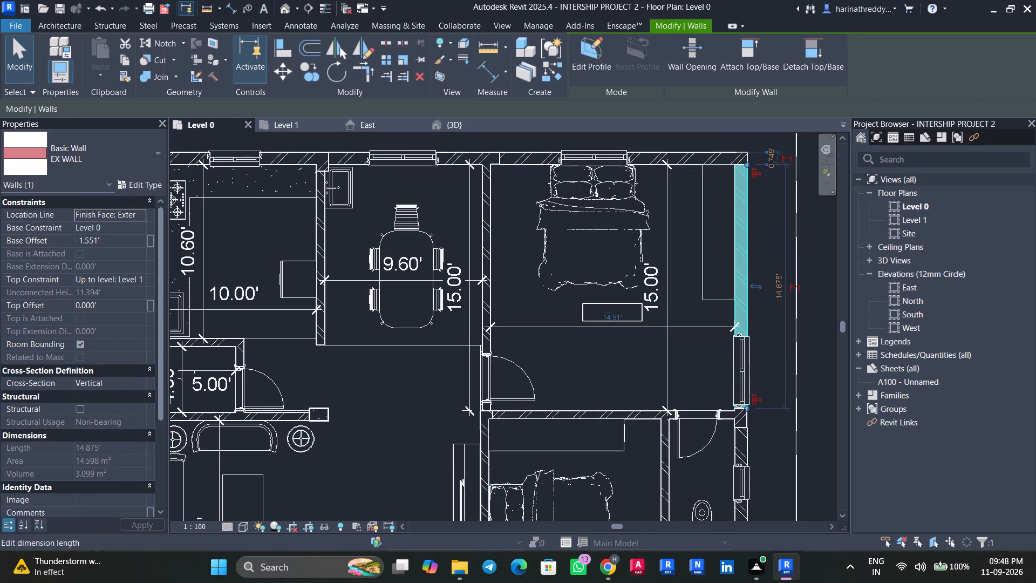
{"action": "key", "text": "1"}
{"action": "key", "text": "5"}
{"action": "key", "text": "apostrophe"}
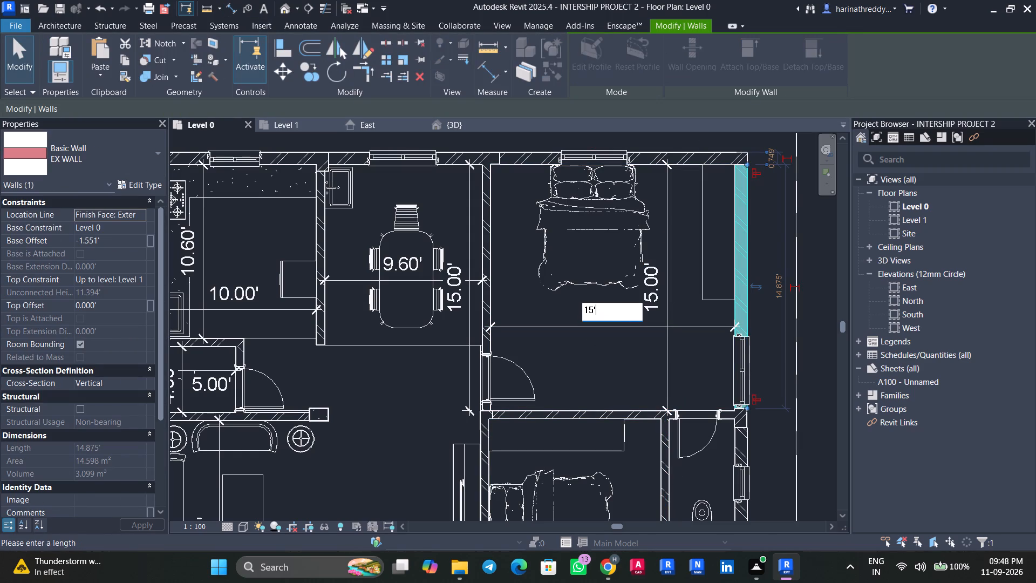
{"action": "key", "text": "Return"}
{"action": "key", "text": "Escape"}
{"action": "key", "text": "Escape"}
{"action": "key", "text": "Escape"}
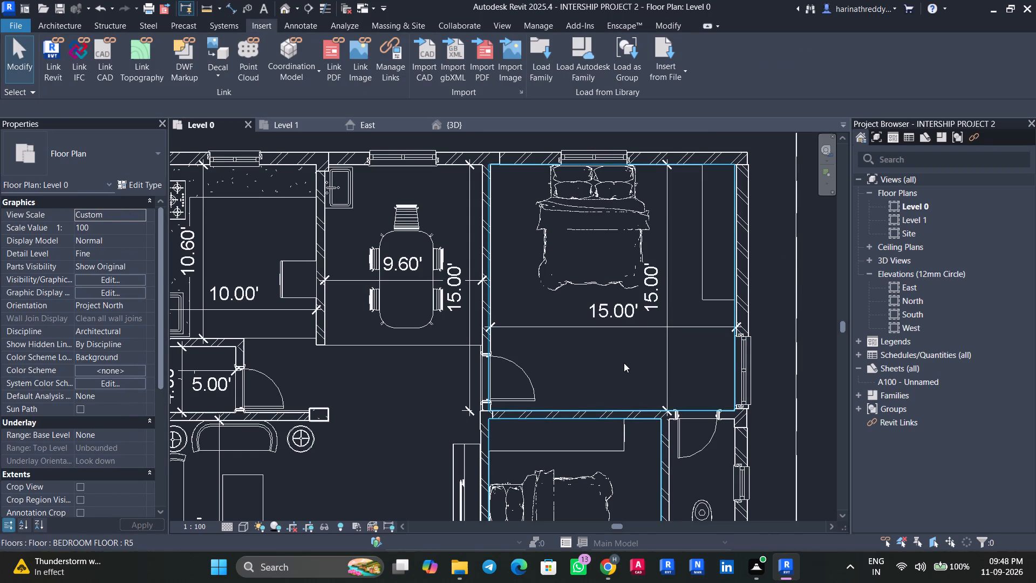
Nudge the column at the bedroom's exterior corner outward toward the relocated wall's outer face.
{"action": "left_click", "coordinate": [738, 147]}
{"action": "scroll", "coordinate": [747, 153], "scroll_direction": "up", "scroll_amount": 3}
{"action": "scroll", "coordinate": [747, 153], "scroll_direction": "down", "scroll_amount": 1}
{"action": "scroll", "coordinate": [747, 153], "scroll_direction": "up", "scroll_amount": 4}
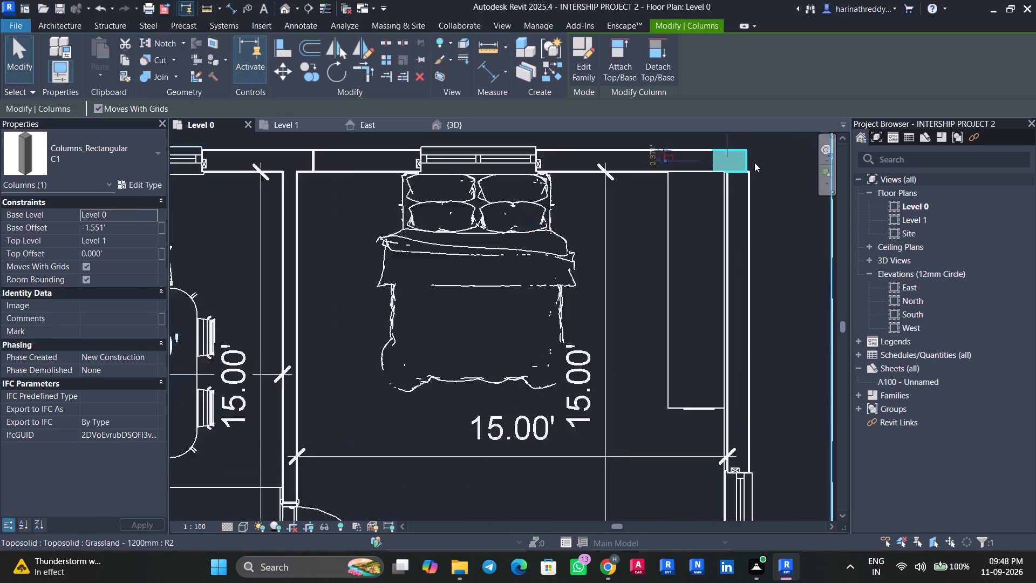
{"action": "scroll", "coordinate": [754, 162], "scroll_direction": "up", "scroll_amount": 2}
{"action": "scroll", "coordinate": [755, 187], "scroll_direction": "down", "scroll_amount": 1}
{"action": "scroll", "coordinate": [755, 187], "scroll_direction": "up", "scroll_amount": 3}
{"action": "middle_click_drag", "start_coordinate": [758, 166], "coordinate": [765, 269]}
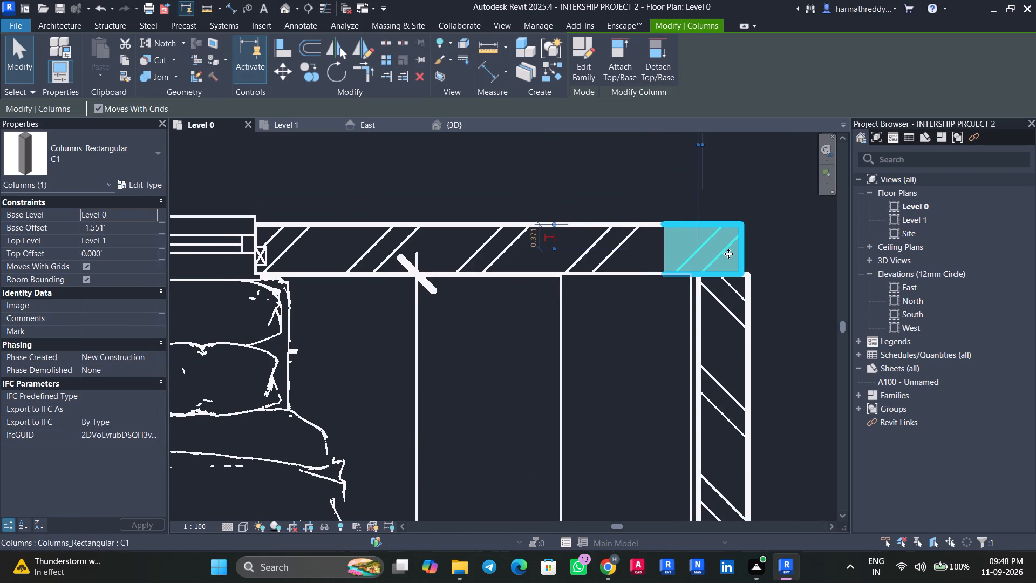
{"action": "key", "text": "Right"}
{"action": "key", "text": "Right"}
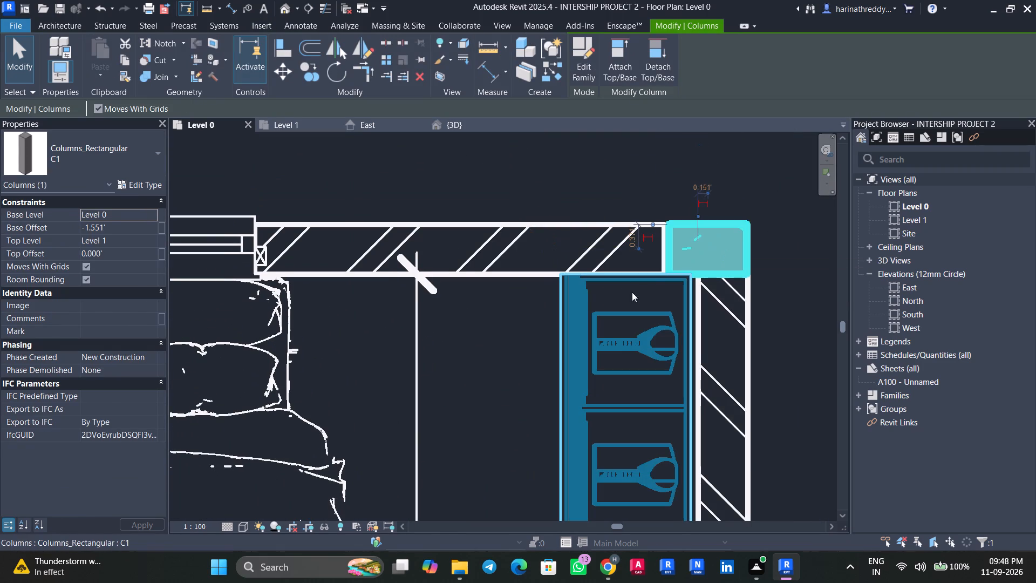
{"action": "key", "text": "Escape"}
{"action": "key", "text": "Escape"}
Align the bedroom's corner column with the relocated exterior wall's outer face.
{"action": "left_click", "coordinate": [728, 256]}
{"action": "key", "text": "Escape"}
{"action": "type", "text": "AK"}
{"action": "key", "text": "Escape"}
{"action": "type", "text": "AL"}
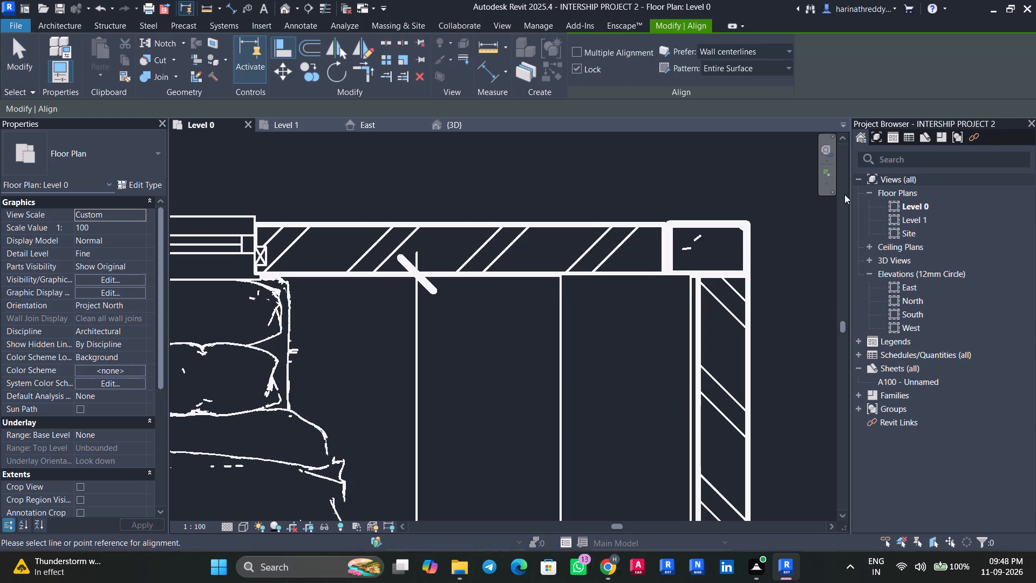
{"action": "left_click", "coordinate": [752, 315]}
{"action": "left_click", "coordinate": [744, 250]}
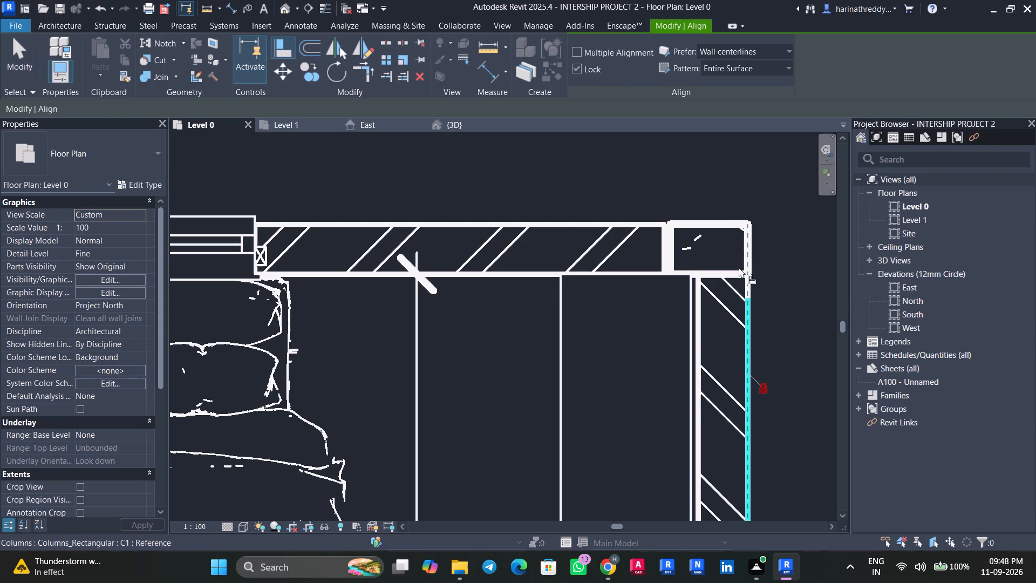
{"action": "key", "text": "Escape"}
{"action": "key", "text": "Escape"}
Stretch the end of the bedroom's window wall to meet the realigned corner column.
{"action": "left_click", "coordinate": [652, 249]}
{"action": "scroll", "coordinate": [659, 227], "scroll_direction": "up", "scroll_amount": 1}
{"action": "scroll", "coordinate": [659, 226], "scroll_direction": "down", "scroll_amount": 1}
{"action": "scroll", "coordinate": [659, 226], "scroll_direction": "up", "scroll_amount": 1}
{"action": "left_click_drag", "start_coordinate": [662, 221], "coordinate": [671, 223]}
{"action": "key", "text": "Escape"}
{"action": "scroll", "coordinate": [639, 324], "scroll_direction": "down", "scroll_amount": 4}
{"action": "scroll", "coordinate": [487, 345], "scroll_direction": "down", "scroll_amount": 8}
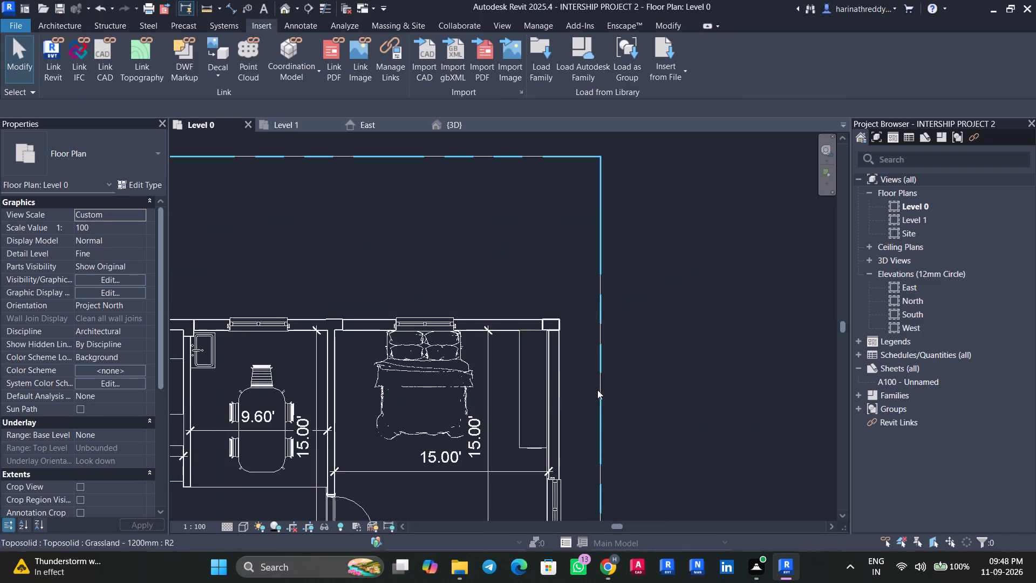
Inspect the resized bedroom and its exterior wall on the plan and in the 3D view.
{"action": "middle_click_drag", "start_coordinate": [657, 398], "coordinate": [696, 255]}
{"action": "scroll", "coordinate": [574, 363], "scroll_direction": "up", "scroll_amount": 1}
{"action": "scroll", "coordinate": [574, 363], "scroll_direction": "down", "scroll_amount": 1}
{"action": "scroll", "coordinate": [574, 363], "scroll_direction": "up", "scroll_amount": 6}
{"action": "scroll", "coordinate": [556, 374], "scroll_direction": "down", "scroll_amount": 4}
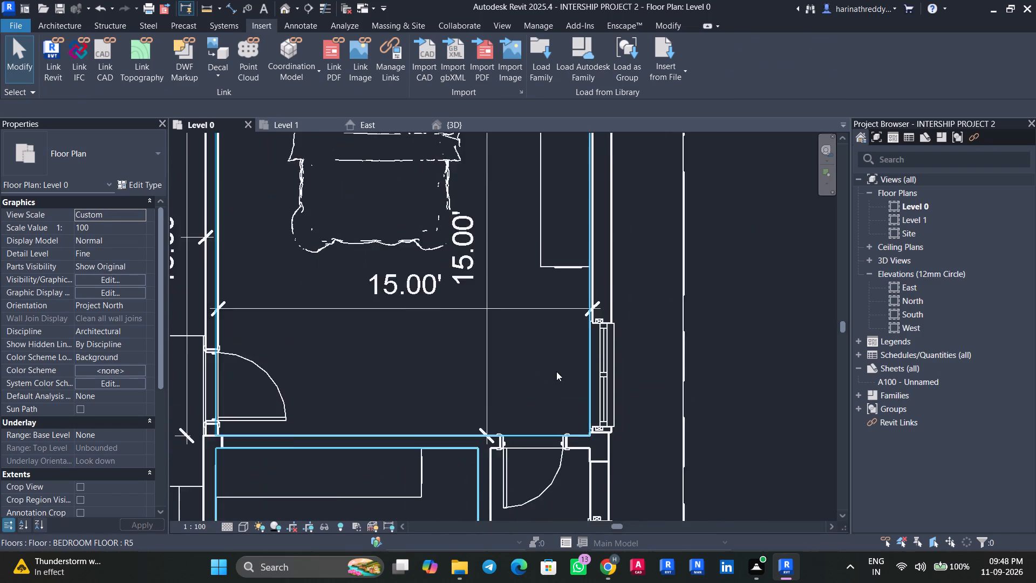
{"action": "scroll", "coordinate": [556, 371], "scroll_direction": "down", "scroll_amount": 2}
{"action": "left_click", "coordinate": [574, 369]}
{"action": "scroll", "coordinate": [574, 369], "scroll_direction": "up", "scroll_amount": 6}
{"action": "key", "text": "Escape"}
{"action": "left_click", "coordinate": [606, 368]}
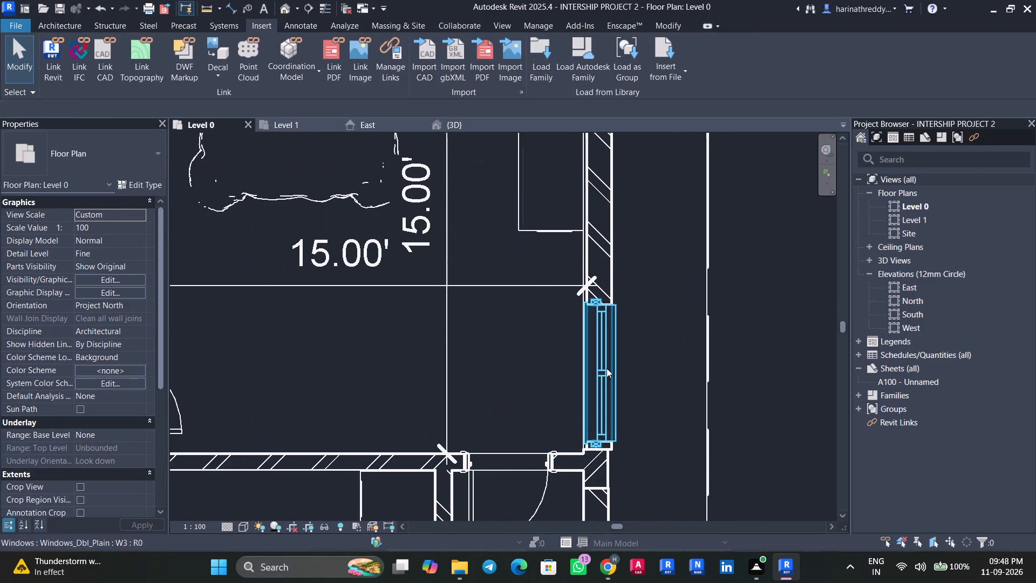
{"action": "key", "text": "Escape"}
{"action": "scroll", "coordinate": [652, 388], "scroll_direction": "down", "scroll_amount": 4}
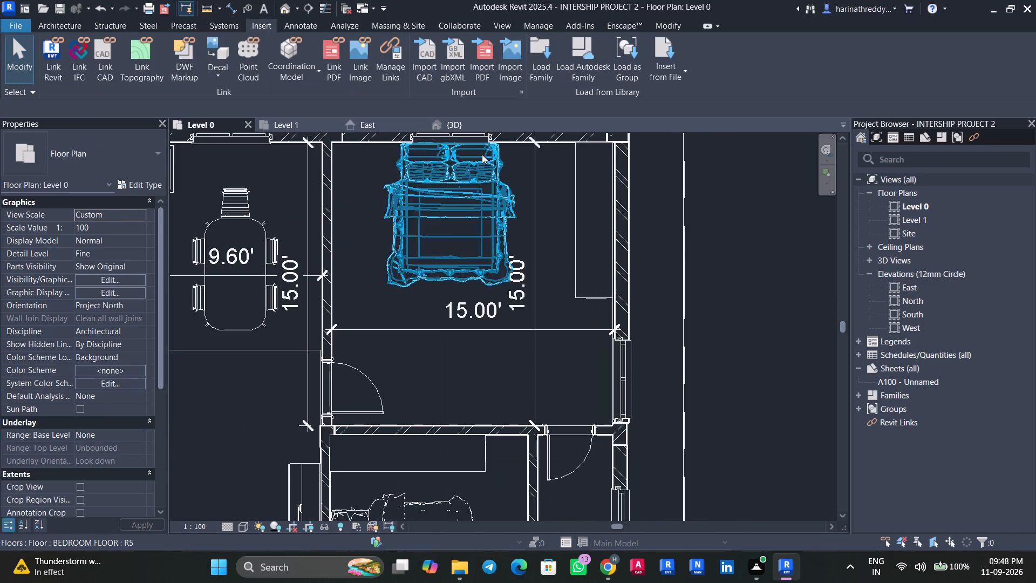
{"action": "left_click", "coordinate": [459, 124]}
{"action": "scroll", "coordinate": [580, 384], "scroll_direction": "down", "scroll_amount": 2}
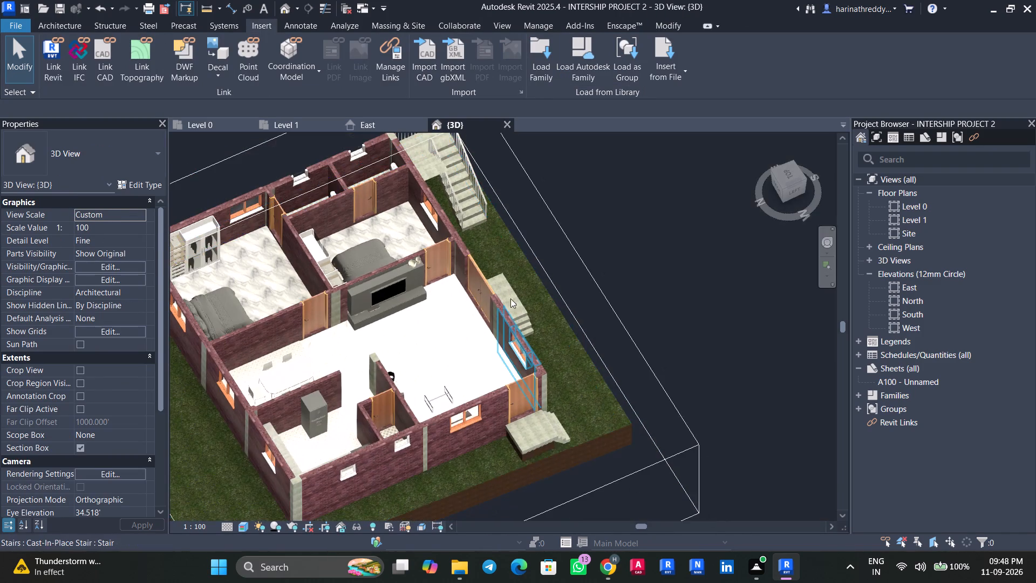
{"action": "scroll", "coordinate": [415, 182], "scroll_direction": "up", "scroll_amount": 3}
{"action": "scroll", "coordinate": [415, 182], "scroll_direction": "down", "scroll_amount": 1}
{"action": "scroll", "coordinate": [415, 182], "scroll_direction": "up", "scroll_amount": 4}
{"action": "middle_click_drag", "start_coordinate": [397, 238], "coordinate": [431, 353]}
{"action": "scroll", "coordinate": [431, 343], "scroll_direction": "down", "scroll_amount": 6}
{"action": "middle_click_drag", "start_coordinate": [562, 366], "coordinate": [562, 357]}
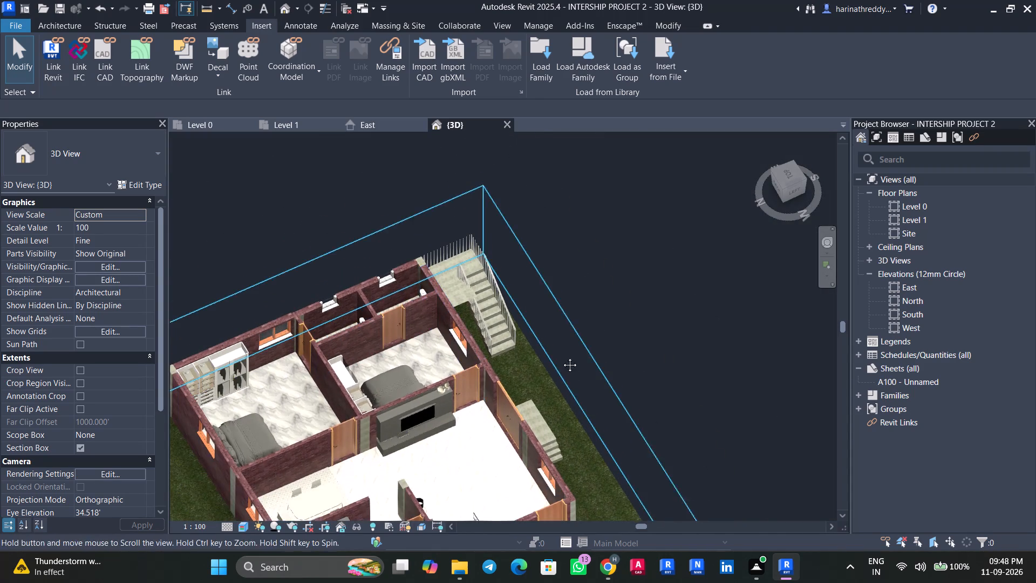
{"action": "middle_click_drag", "start_coordinate": [562, 357], "coordinate": [556, 262]}
{"action": "middle_click_drag", "start_coordinate": [584, 409], "coordinate": [616, 446], "text": "shift"}
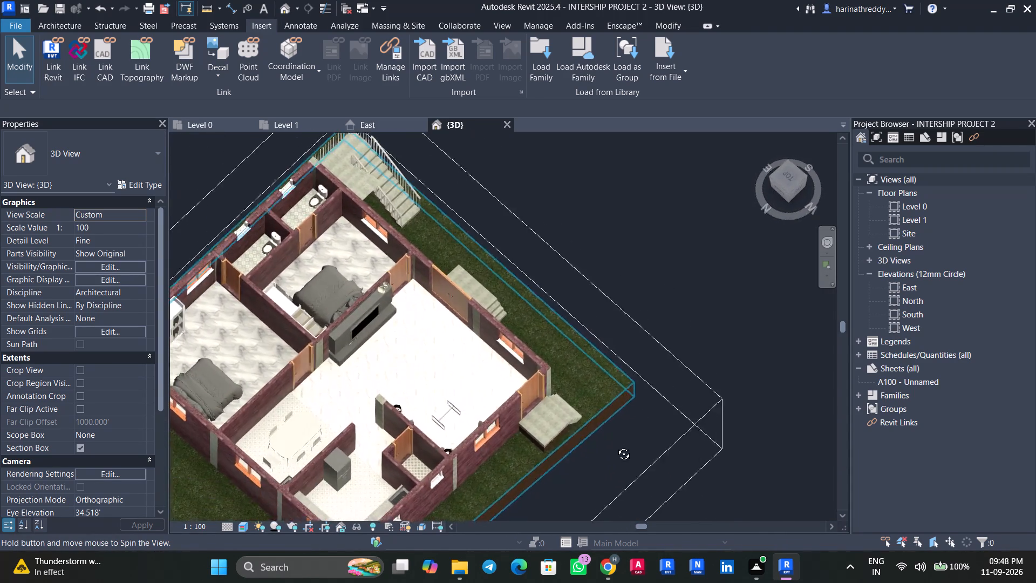
{"action": "middle_click_drag", "start_coordinate": [616, 446], "coordinate": [431, 383], "text": "shift"}
{"action": "scroll", "coordinate": [615, 220], "scroll_direction": "up", "scroll_amount": 3}
{"action": "scroll", "coordinate": [616, 219], "scroll_direction": "down", "scroll_amount": 1}
{"action": "scroll", "coordinate": [616, 219], "scroll_direction": "up", "scroll_amount": 4}
{"action": "middle_click_drag", "start_coordinate": [580, 337], "coordinate": [585, 357], "text": "shift"}
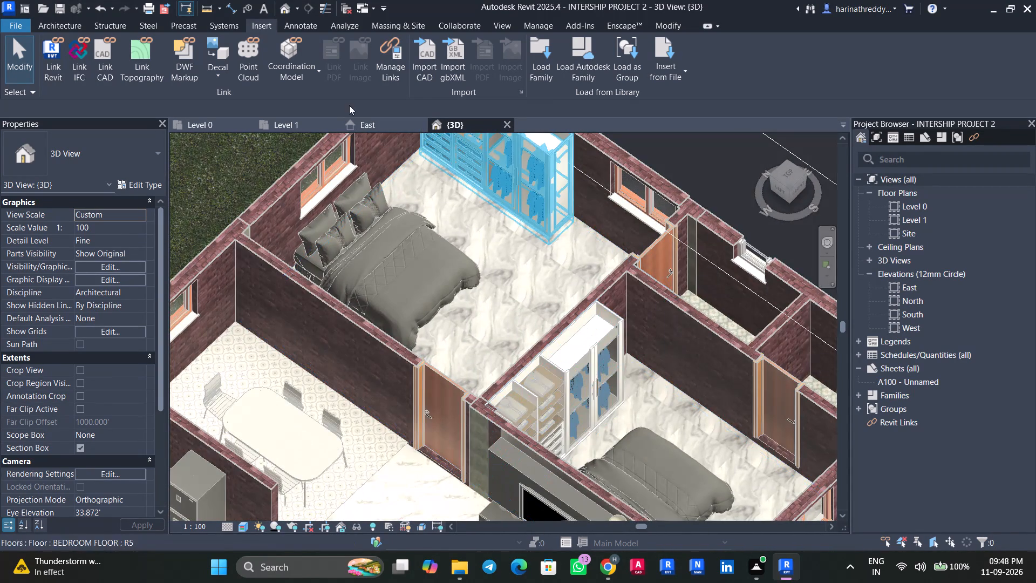
On the Level 0 plan, dimension the depth of the bedroom beside the living room, from the shared partition to the staircase-side exterior wall's inner face.
{"action": "left_click", "coordinate": [229, 131]}
{"action": "scroll", "coordinate": [387, 274], "scroll_direction": "down", "scroll_amount": 5}
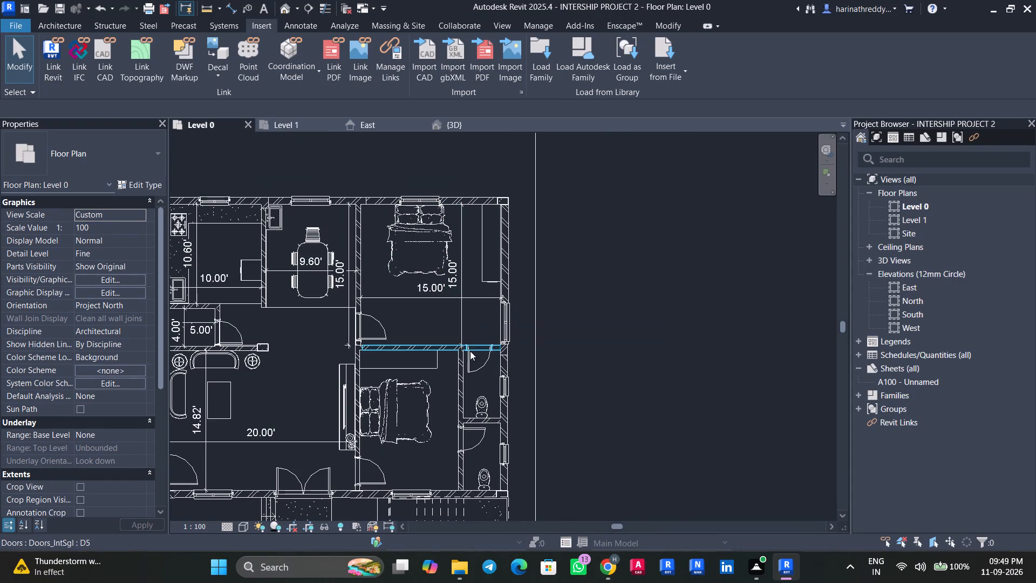
{"action": "key", "text": "d"}
{"action": "key", "text": "i"}
{"action": "scroll", "coordinate": [447, 351], "scroll_direction": "up", "scroll_amount": 1}
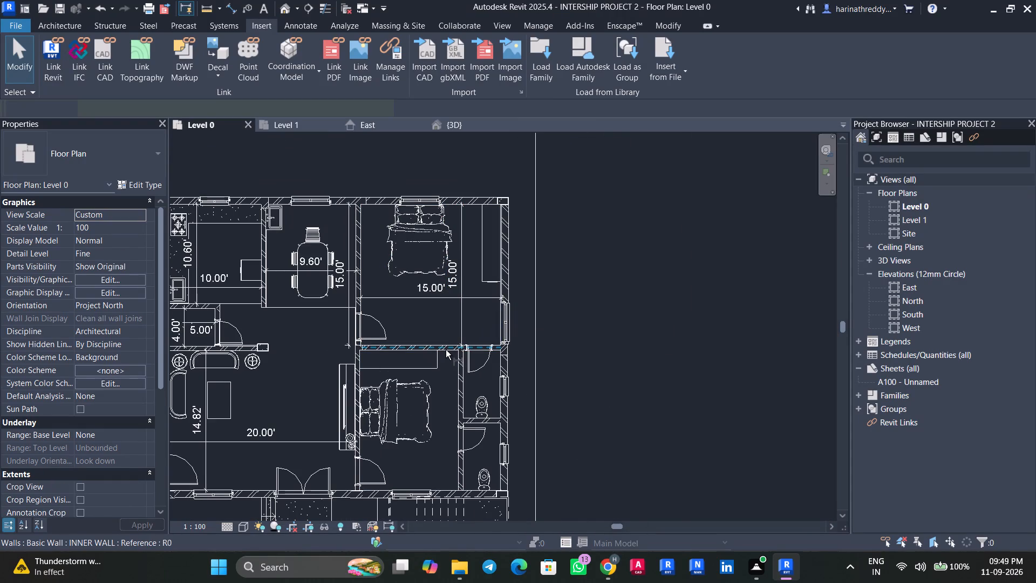
{"action": "key", "text": "Tab"}
{"action": "left_click", "coordinate": [446, 350]}
{"action": "middle_click_drag", "start_coordinate": [444, 421], "coordinate": [455, 323]}
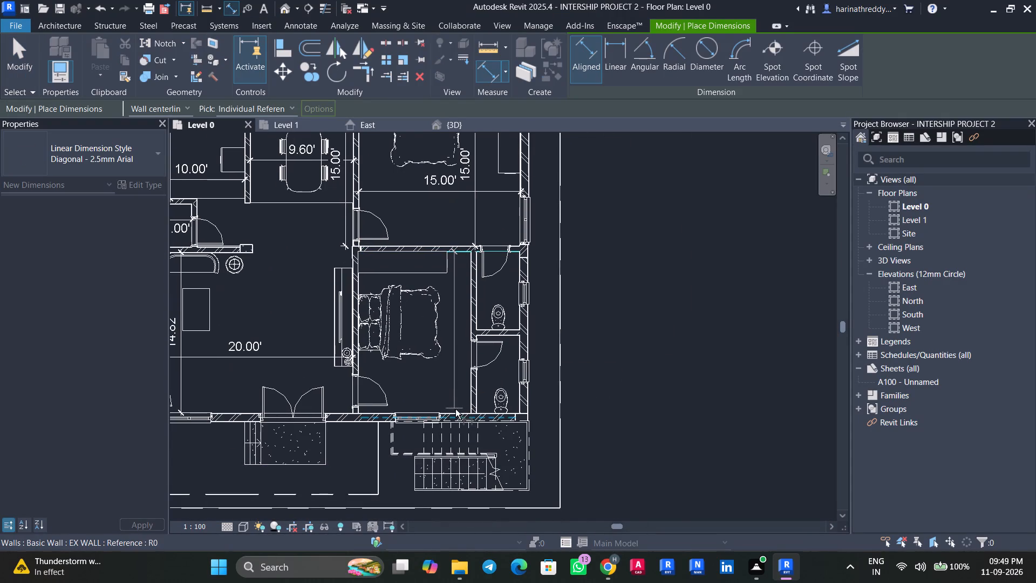
{"action": "key", "text": "Tab"}
{"action": "left_click", "coordinate": [455, 411]}
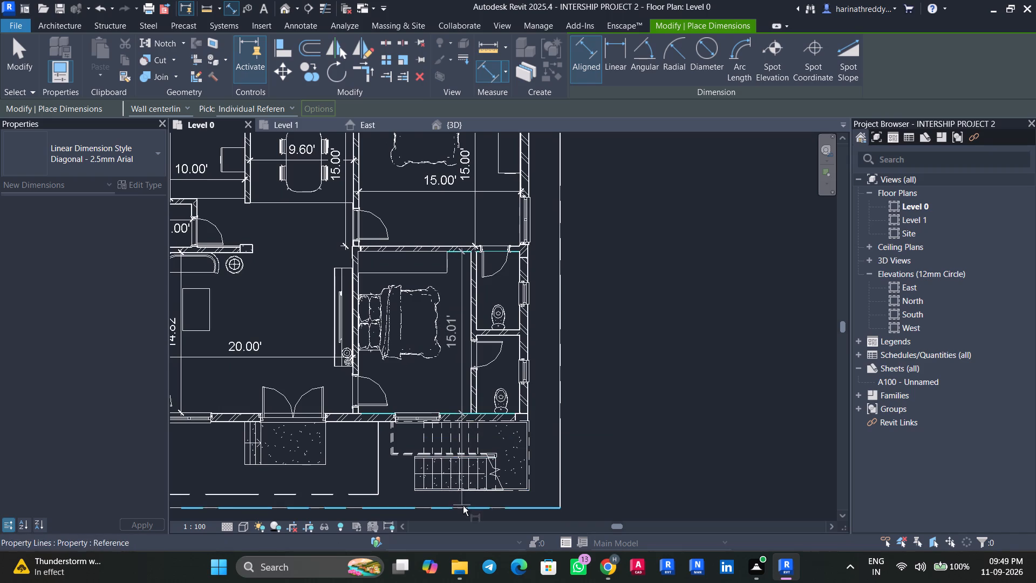
{"action": "left_click", "coordinate": [459, 520]}
{"action": "key", "text": "Escape"}
{"action": "key", "text": "Escape"}
{"action": "key", "text": "Escape"}
{"action": "key", "text": "Escape"}
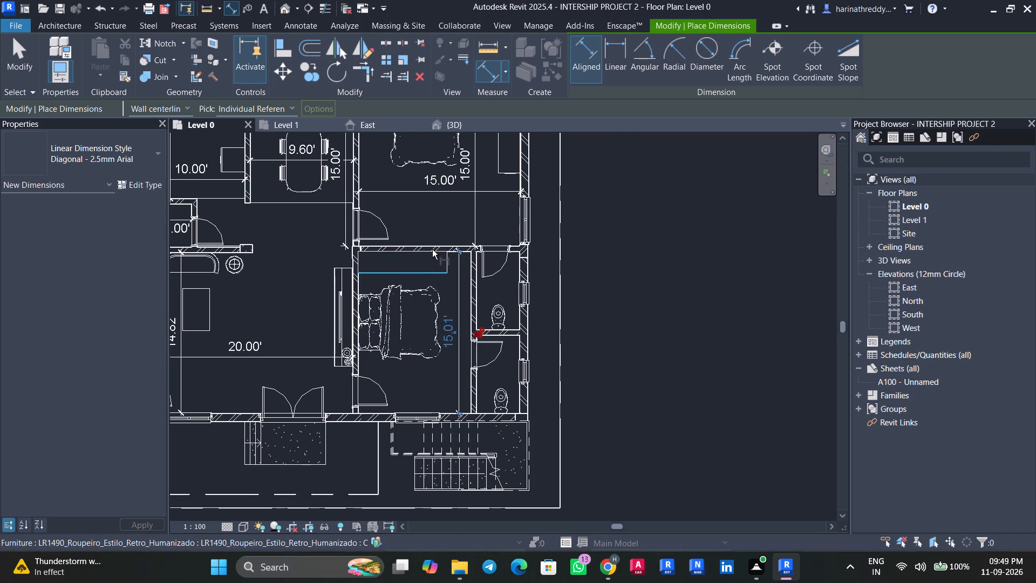
Set this bedroom's depth to 15' by moving the exterior wall beside the staircase.
{"action": "scroll", "coordinate": [447, 319], "scroll_direction": "up", "scroll_amount": 6}
{"action": "key", "text": "Escape"}
{"action": "middle_click_drag", "start_coordinate": [428, 430], "coordinate": [417, 279]}
{"action": "key", "text": "Escape"}
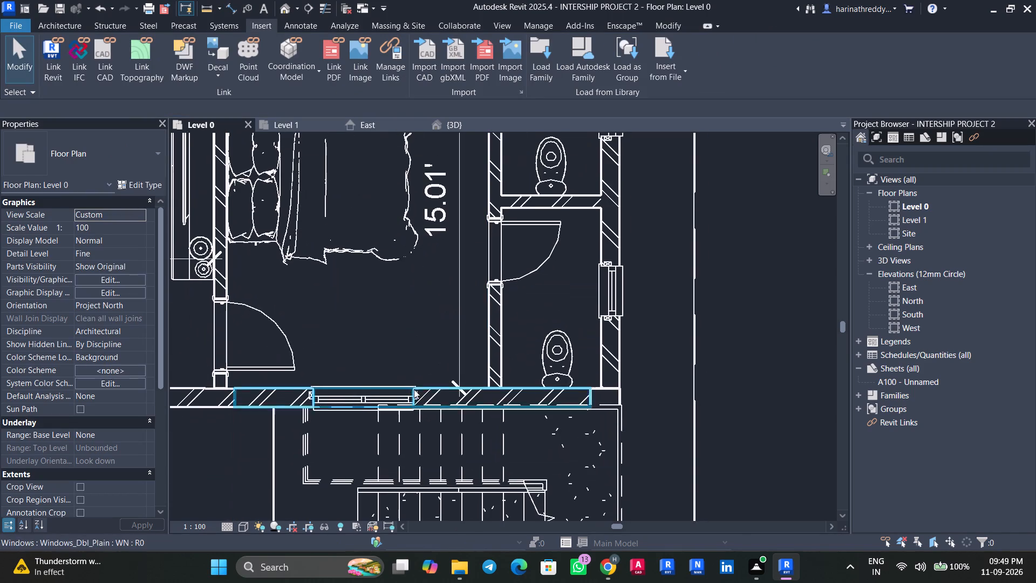
{"action": "left_click", "coordinate": [435, 394]}
{"action": "key", "text": "Escape"}
{"action": "left_click", "coordinate": [439, 396]}
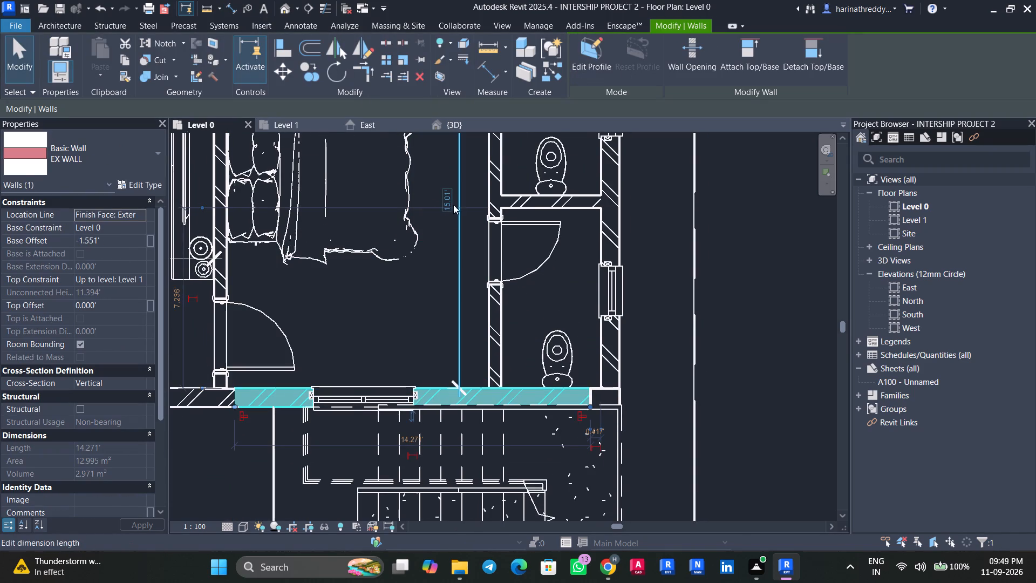
{"action": "left_click", "coordinate": [450, 202]}
{"action": "key", "text": "1"}
{"action": "key", "text": "5"}
{"action": "key", "text": "apostrophe"}
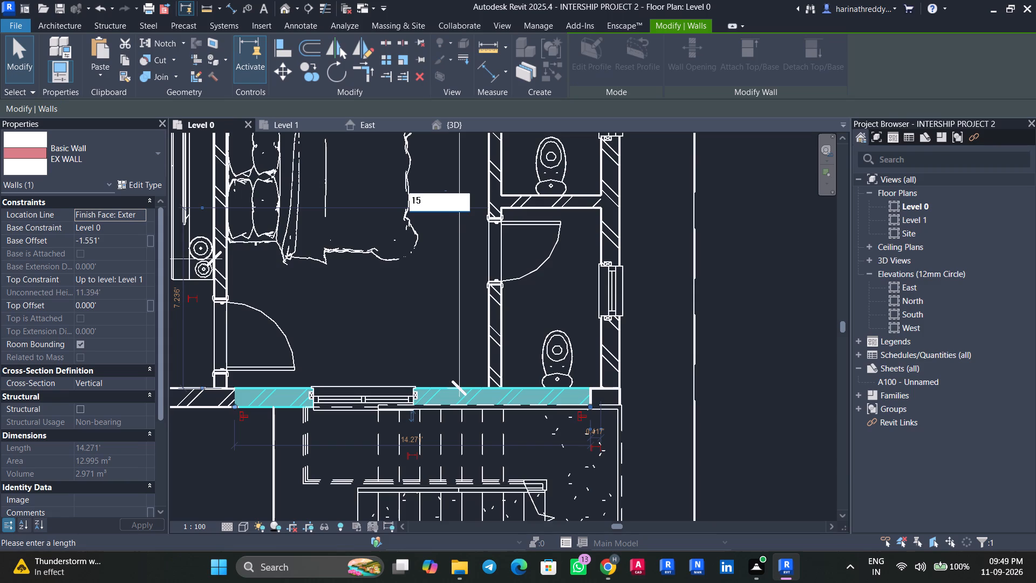
{"action": "key", "text": "Return"}
{"action": "key", "text": "Escape"}
{"action": "scroll", "coordinate": [413, 307], "scroll_direction": "down", "scroll_amount": 3}
{"action": "middle_click_drag", "start_coordinate": [423, 320], "coordinate": [472, 384]}
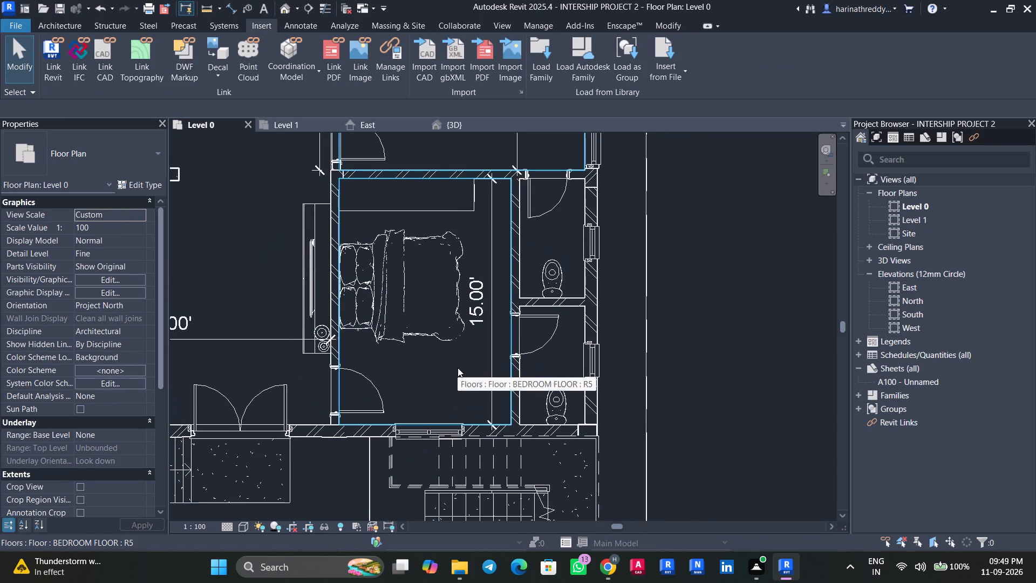
Dimension the same bedroom's width from the living-room partition's inner face to the bathroom partition's bedroom-side face.
{"action": "key", "text": "d"}
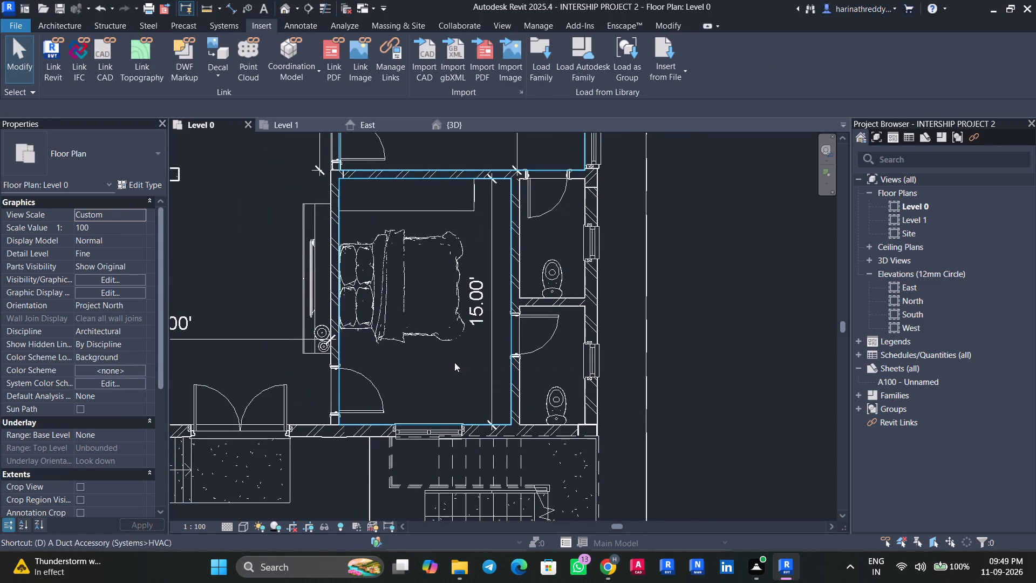
{"action": "key", "text": "i"}
{"action": "left_click", "coordinate": [622, 171]}
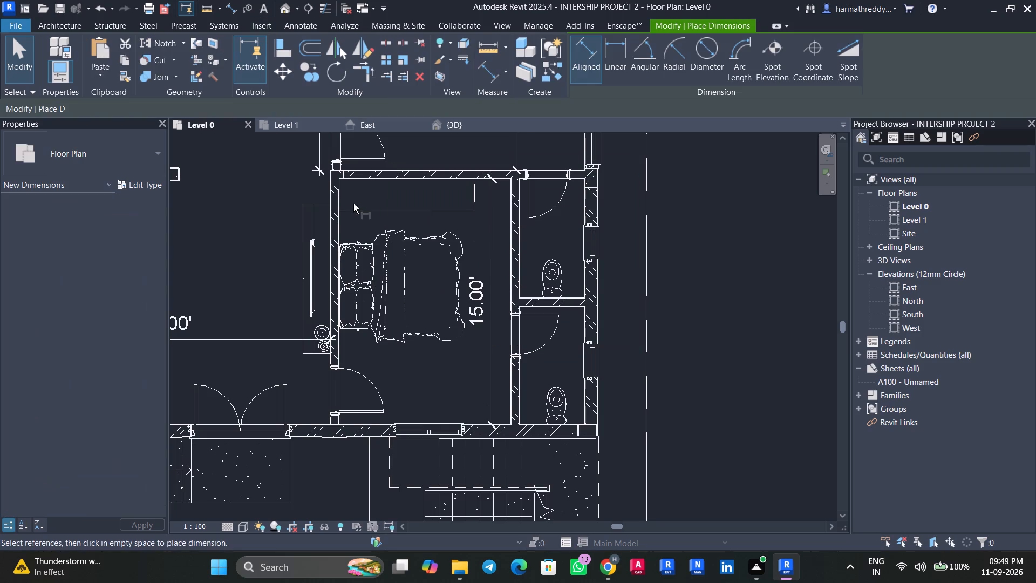
{"action": "key", "text": "Tab"}
{"action": "key", "text": "Tab"}
{"action": "key", "text": "Tab"}
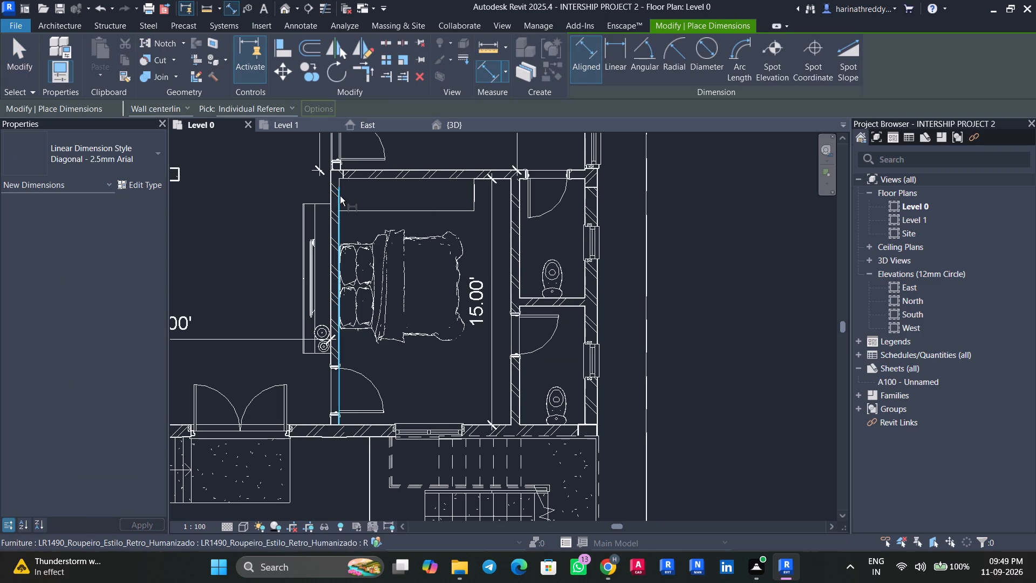
{"action": "left_click", "coordinate": [340, 196]}
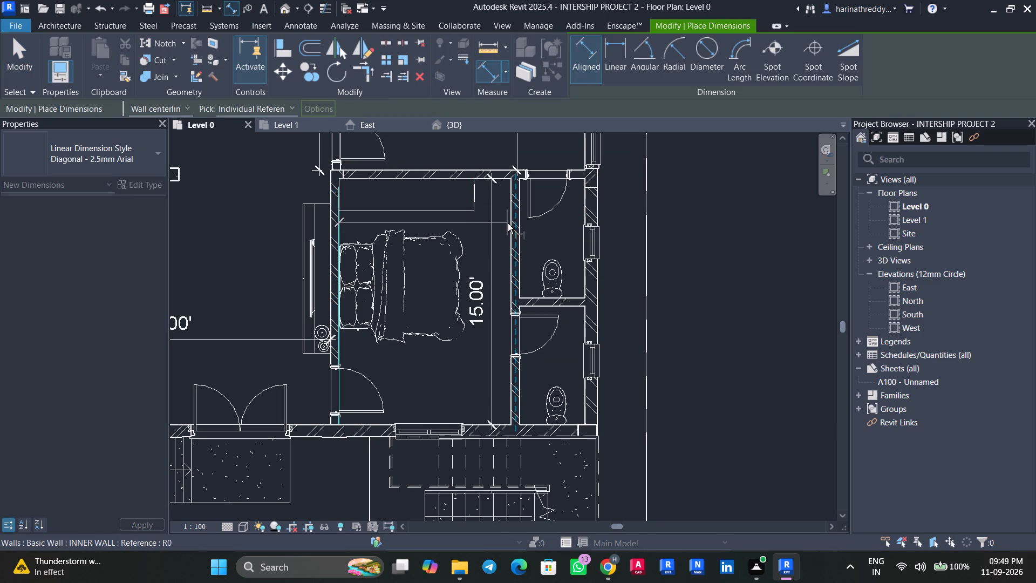
{"action": "key", "text": "Tab"}
{"action": "left_click", "coordinate": [509, 226]}
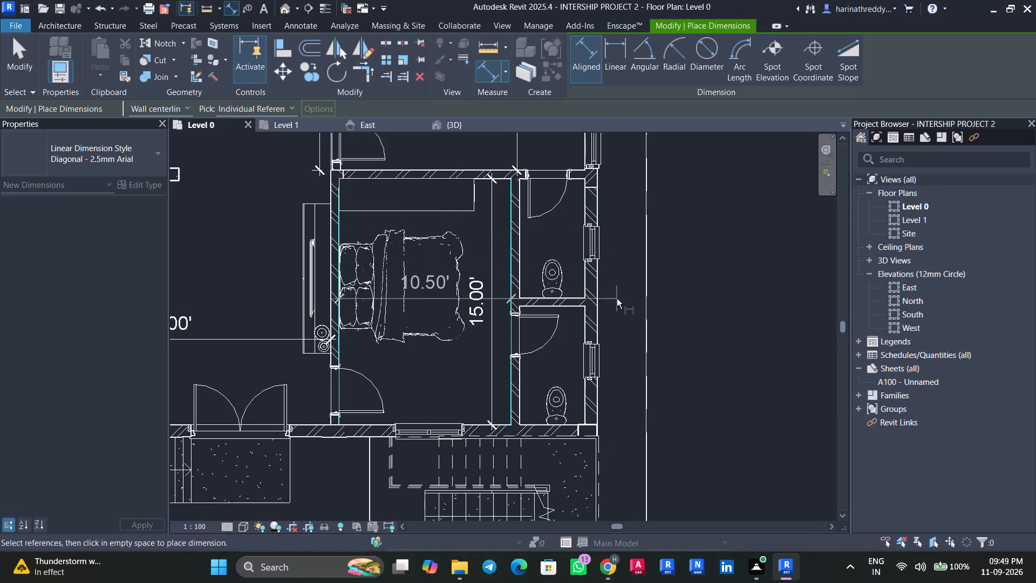
{"action": "left_click", "coordinate": [638, 374]}
{"action": "key", "text": "Escape"}
{"action": "key", "text": "Escape"}
{"action": "key", "text": "Escape"}
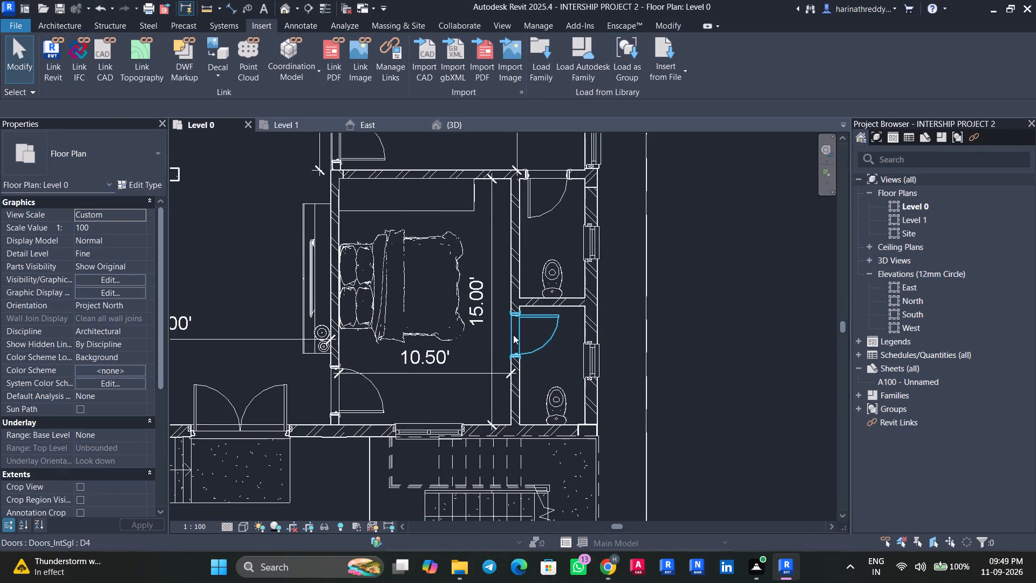
Set the bedroom's width to 10.6' by moving the partition shared with the bathrooms.
{"action": "left_click", "coordinate": [518, 263]}
{"action": "left_click", "coordinate": [434, 355]}
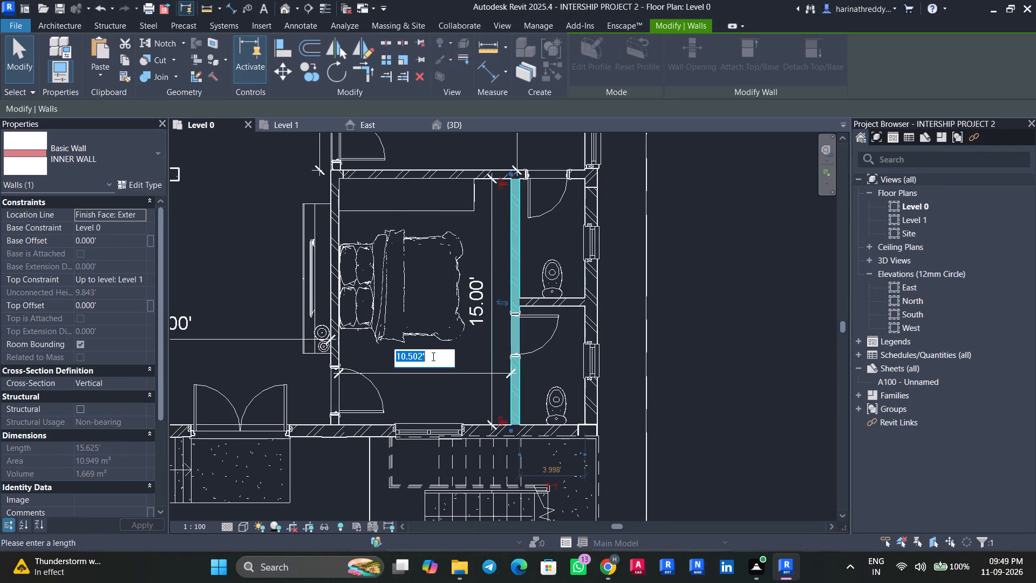
{"action": "type", "text": "10."}
{"action": "key", "text": "6"}
{"action": "key", "text": "apostrophe"}
{"action": "key", "text": "Return"}
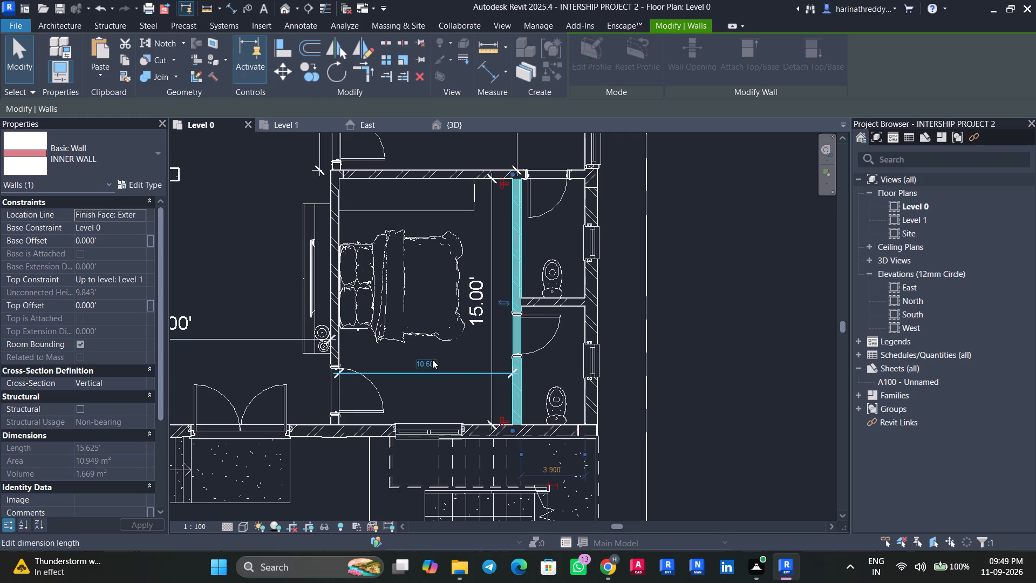
{"action": "key", "text": "Escape"}
{"action": "key", "text": "Escape"}
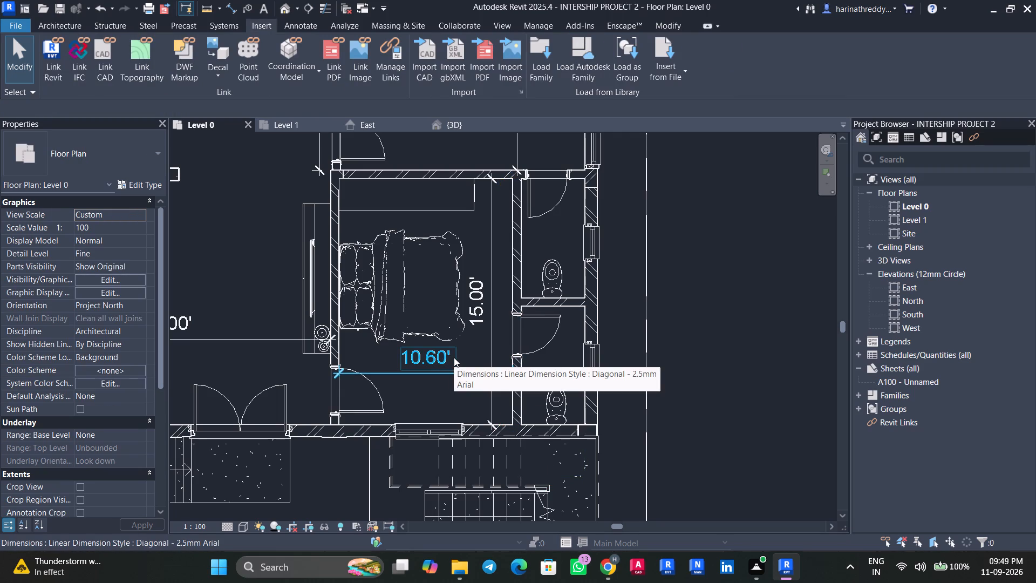
Dimension the width of the bathroom adjoining the wardrobe corner, from the bedroom partition's face to the exterior wall's inner face.
{"action": "type", "text": "DI"}
{"action": "scroll", "coordinate": [526, 215], "scroll_direction": "up", "scroll_amount": 3}
{"action": "scroll", "coordinate": [527, 215], "scroll_direction": "down", "scroll_amount": 1}
{"action": "scroll", "coordinate": [527, 215], "scroll_direction": "up", "scroll_amount": 1}
{"action": "key", "text": "Tab"}
{"action": "left_click", "coordinate": [522, 243]}
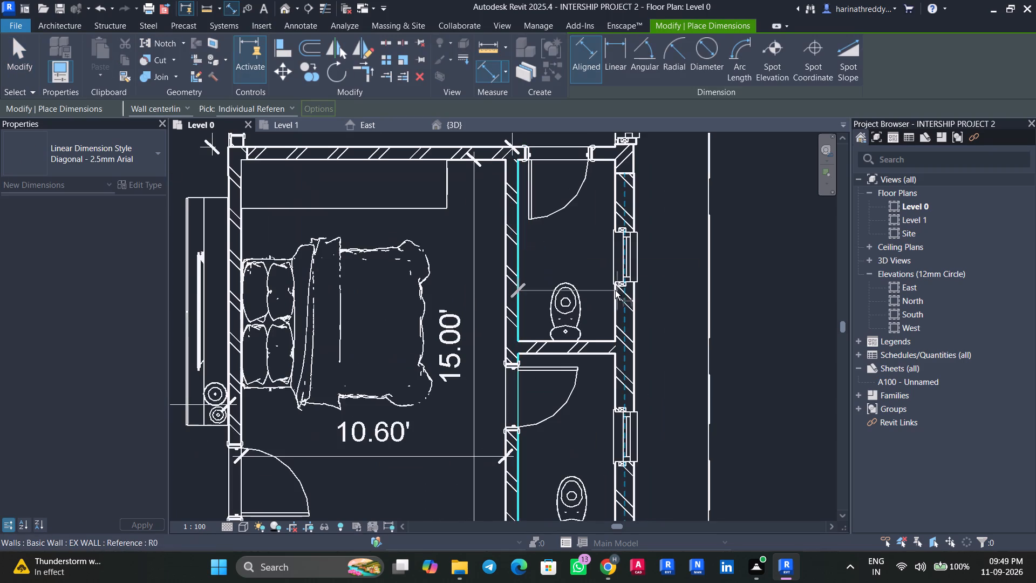
{"action": "key", "text": "Tab"}
{"action": "left_click", "coordinate": [610, 300]}
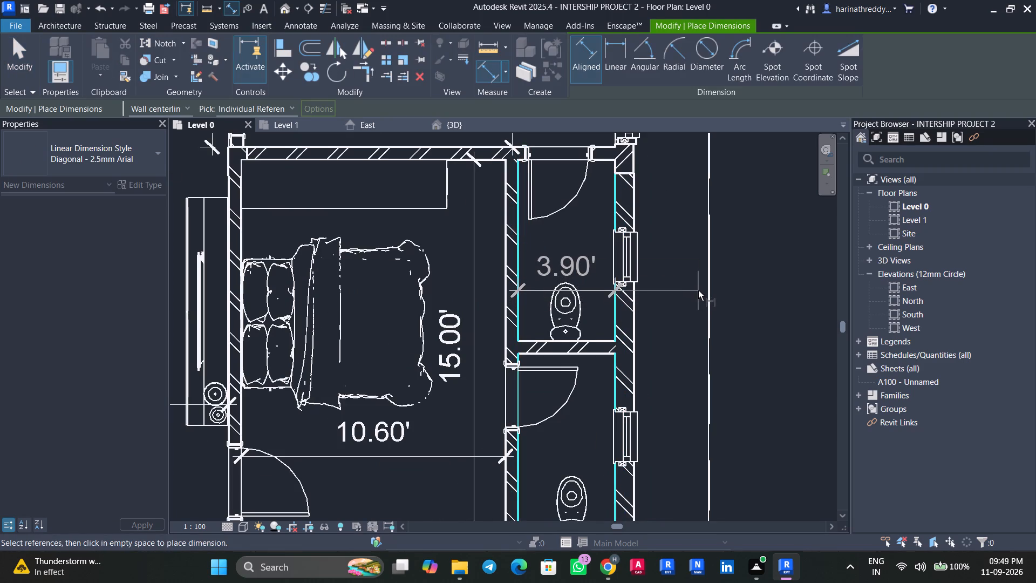
{"action": "left_click", "coordinate": [734, 261]}
{"action": "key", "text": "Escape"}
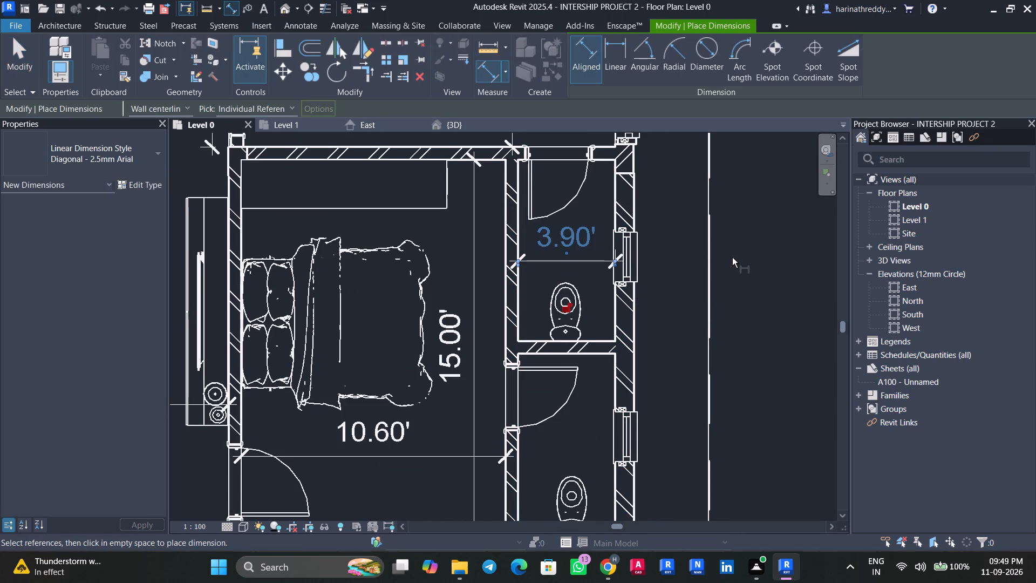
{"action": "key", "text": "Escape"}
{"action": "key", "text": "Escape"}
Set the bathroom's width to 4' by moving its exterior wall.
{"action": "left_click", "coordinate": [630, 199]}
{"action": "left_click", "coordinate": [558, 252]}
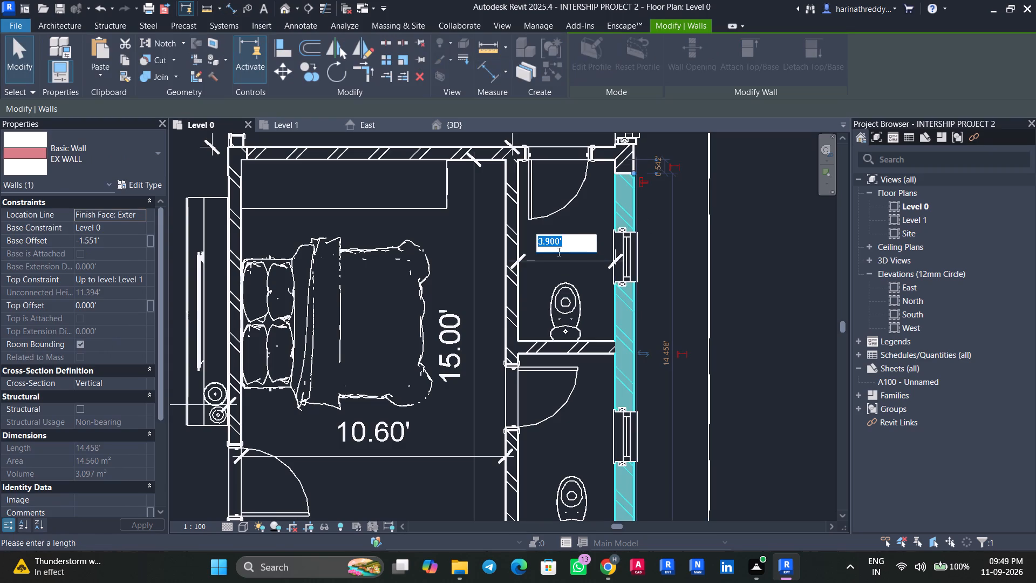
{"action": "type", "text": "4'"}
{"action": "key", "text": "Return"}
{"action": "key", "text": "Escape"}
{"action": "key", "text": "Escape"}
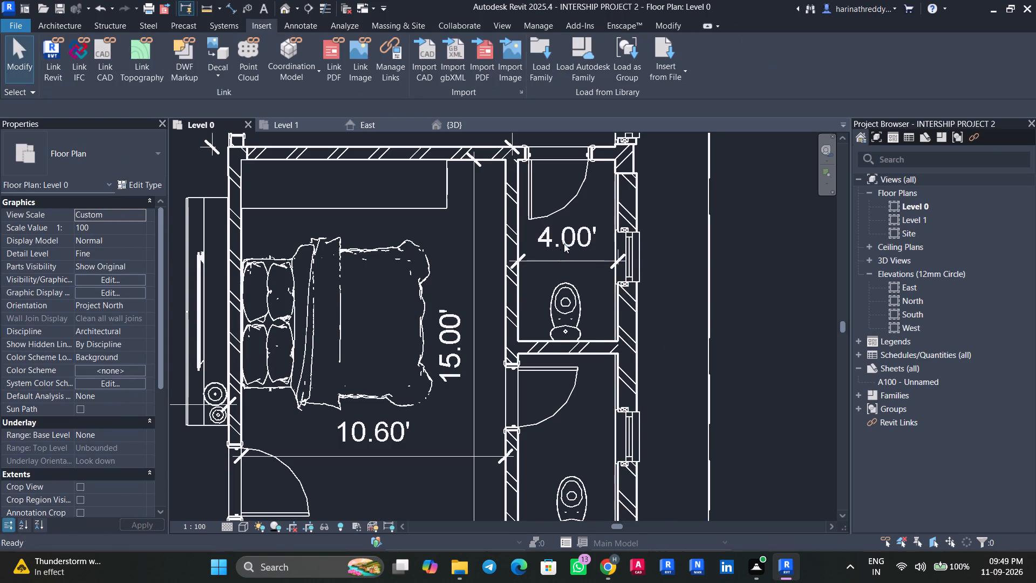
Align the outer face of the column at the upper bathroom's door-wall corner with the exterior wall's outer face.
{"action": "middle_click_drag", "start_coordinate": [599, 185], "coordinate": [610, 286]}
{"action": "left_click", "coordinate": [632, 253]}
{"action": "scroll", "coordinate": [639, 257], "scroll_direction": "up", "scroll_amount": 3}
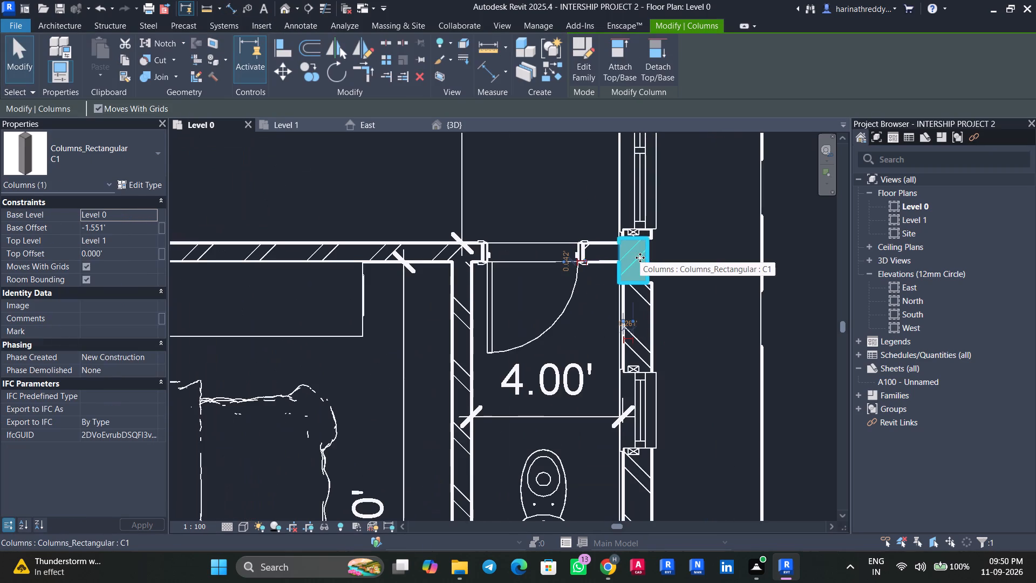
{"action": "key", "text": "Escape"}
{"action": "type", "text": "AL"}
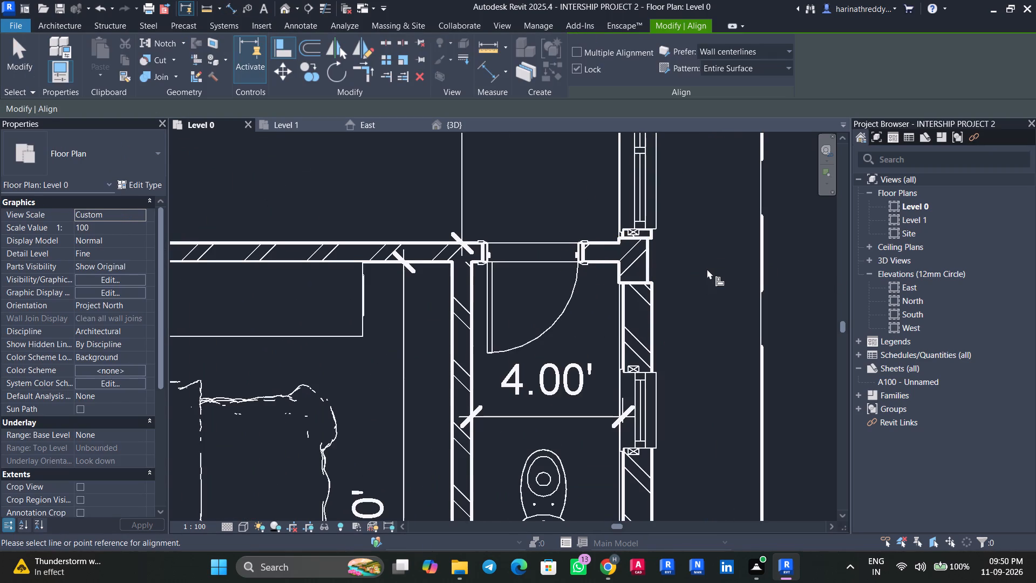
{"action": "left_click", "coordinate": [655, 299]}
{"action": "left_click", "coordinate": [648, 265]}
{"action": "key", "text": "Escape"}
{"action": "key", "text": "Escape"}
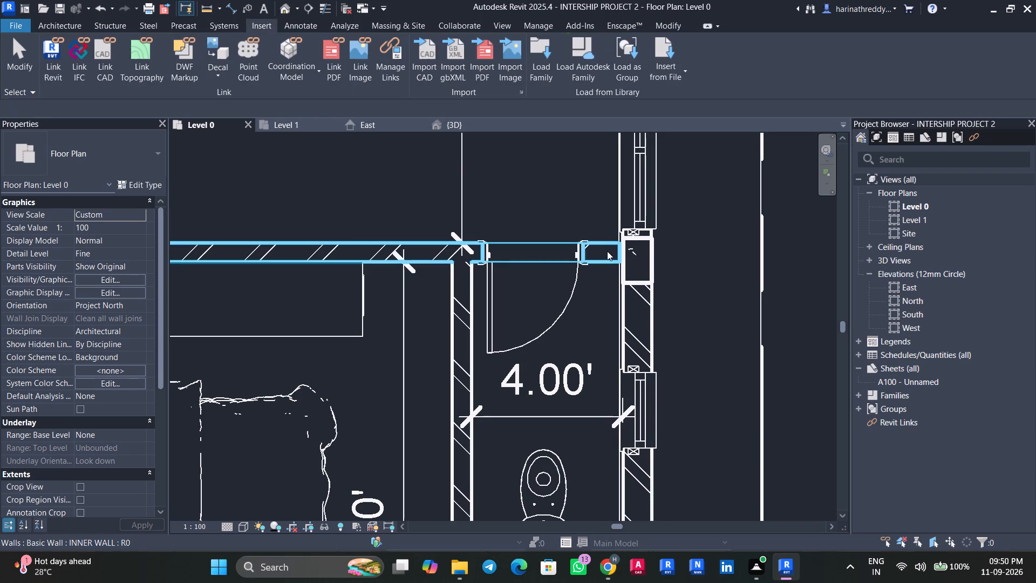
{"action": "key", "text": "Escape"}
Extend the end of the upper bathroom's door wall to meet the inner face of the realigned corner column.
{"action": "left_click", "coordinate": [608, 256]}
{"action": "scroll", "coordinate": [609, 255], "scroll_direction": "up", "scroll_amount": 1}
{"action": "scroll", "coordinate": [609, 255], "scroll_direction": "down", "scroll_amount": 1}
{"action": "scroll", "coordinate": [609, 255], "scroll_direction": "up", "scroll_amount": 2}
{"action": "left_click_drag", "start_coordinate": [621, 242], "coordinate": [633, 245]}
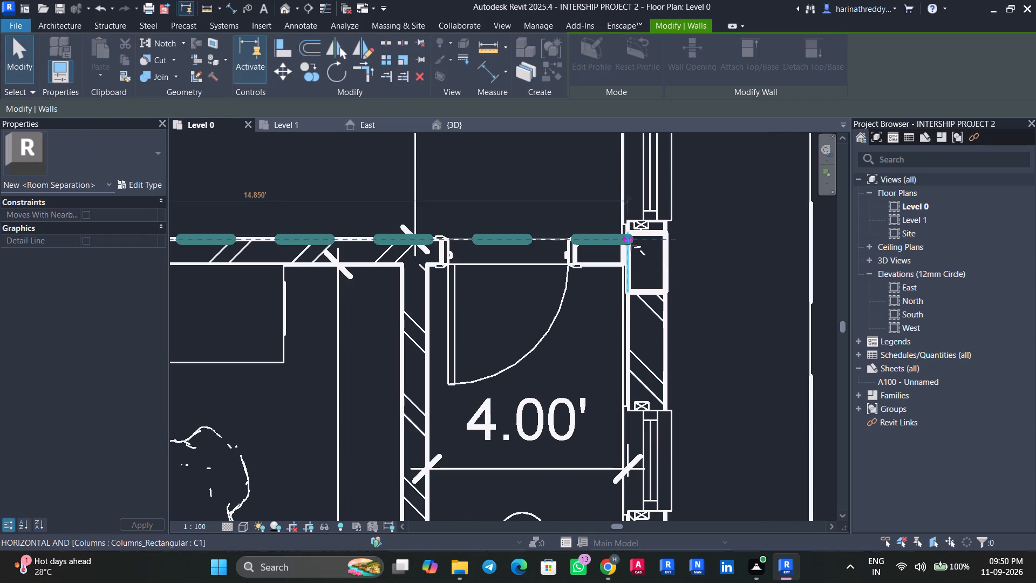
{"action": "key", "text": "Escape"}
Edit the upper bathroom's toilet floor boundary so its outer edge meets the exterior wall's inner face.
{"action": "left_click", "coordinate": [624, 313]}
{"action": "key", "text": "Escape"}
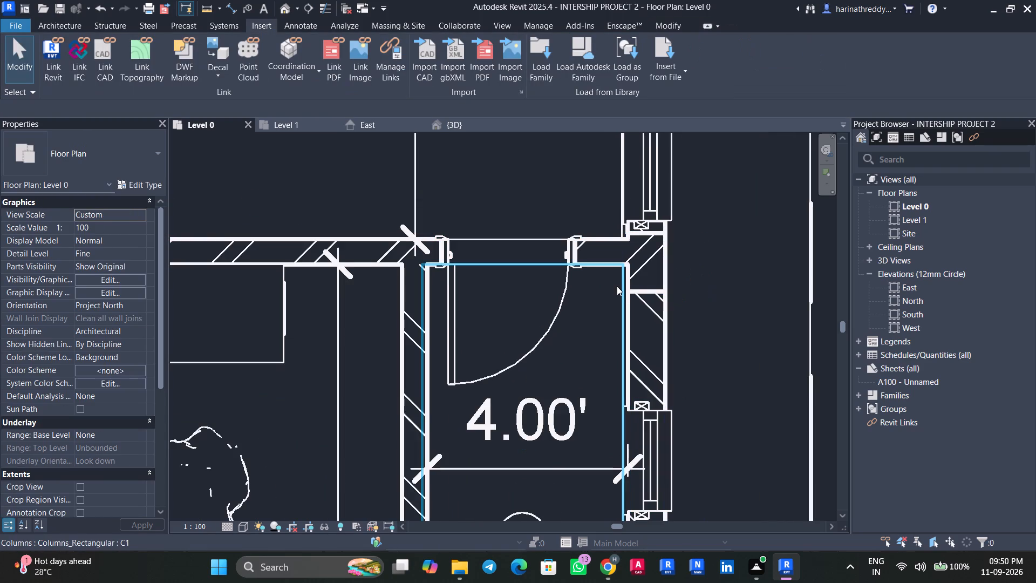
{"action": "left_click", "coordinate": [617, 286]}
{"action": "left_click", "coordinate": [588, 73]}
{"action": "left_click", "coordinate": [622, 328]}
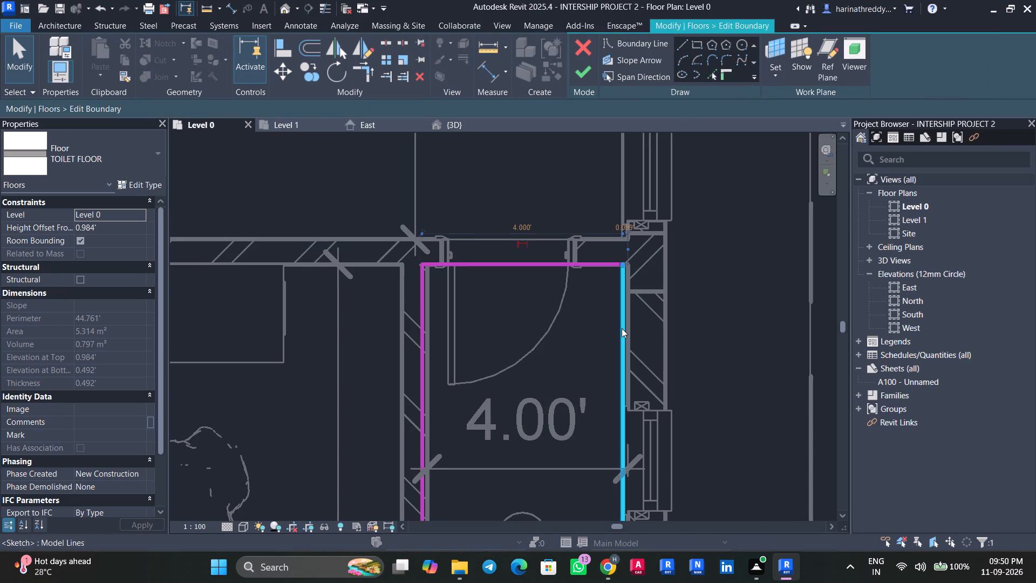
{"action": "left_click_drag", "start_coordinate": [622, 328], "coordinate": [630, 329]}
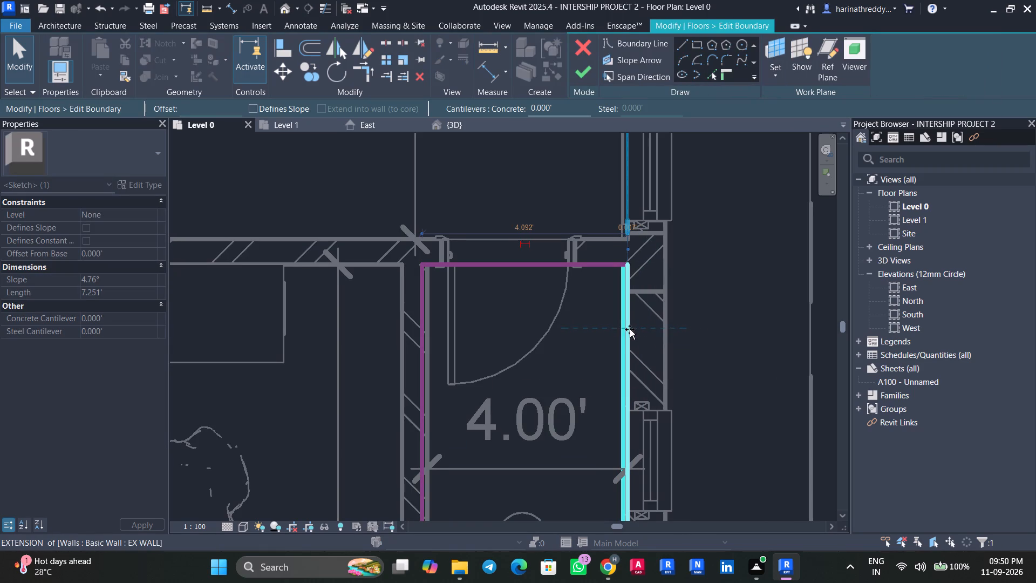
{"action": "left_click_drag", "start_coordinate": [630, 329], "coordinate": [627, 328]}
{"action": "left_click", "coordinate": [582, 67]}
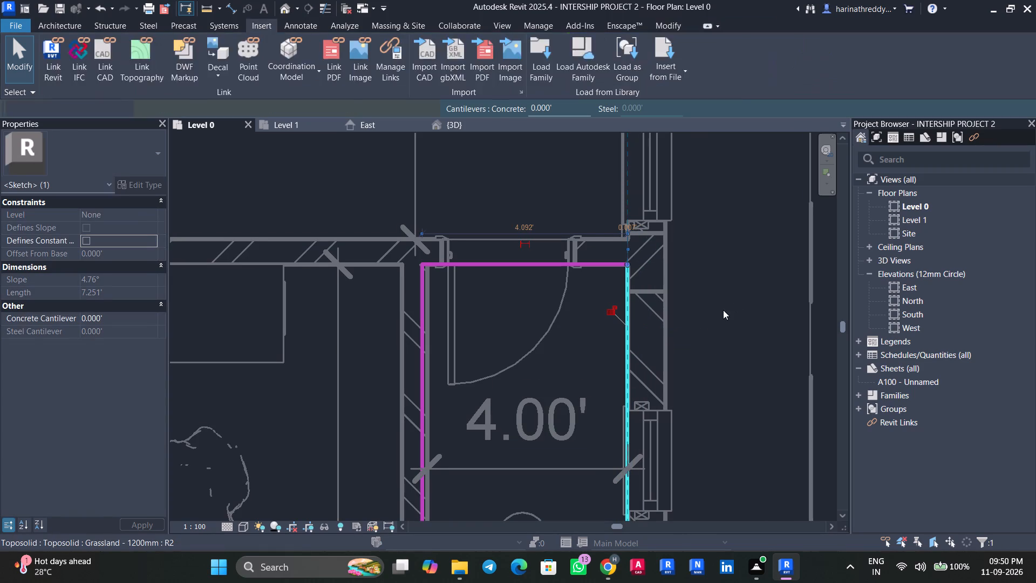
Dimension the upper bathroom's length from the partition between the bathrooms to the inner face of its door wall.
{"action": "scroll", "coordinate": [723, 310], "scroll_direction": "down", "scroll_amount": 7}
{"action": "middle_click_drag", "start_coordinate": [734, 329], "coordinate": [707, 243]}
{"action": "key", "text": "Escape"}
{"action": "key", "text": "Escape"}
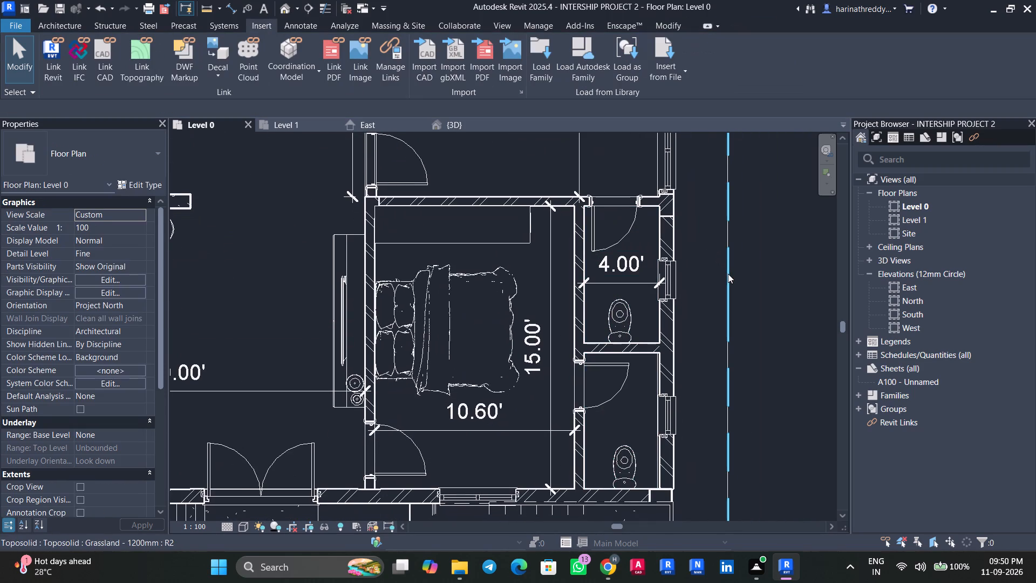
{"action": "key", "text": "d"}
{"action": "key", "text": "i"}
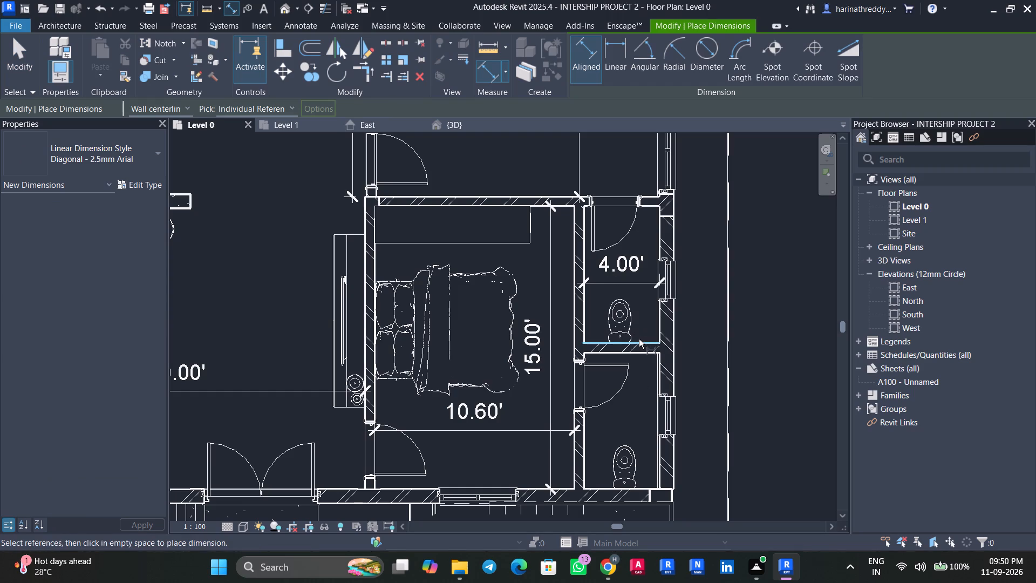
{"action": "key", "text": "Tab"}
{"action": "left_click", "coordinate": [647, 340]}
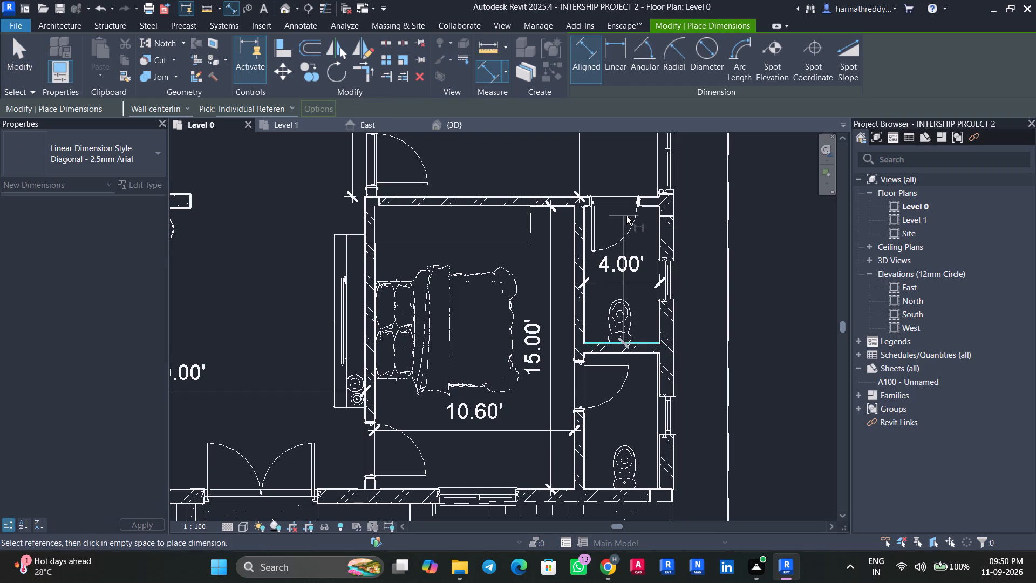
{"action": "key", "text": "Tab"}
{"action": "left_click", "coordinate": [649, 208]}
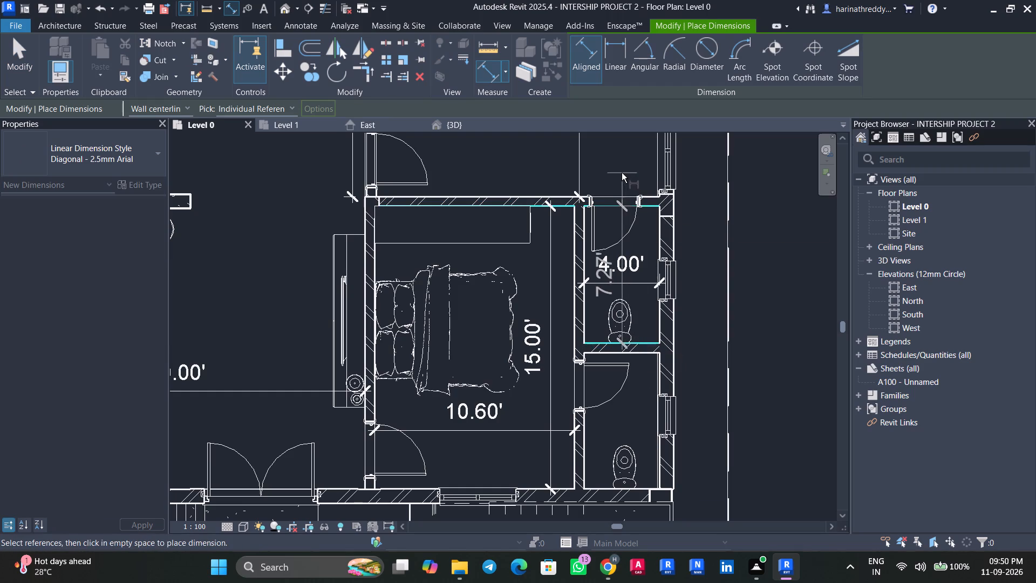
{"action": "left_click", "coordinate": [649, 155]}
{"action": "key", "text": "grave"}
{"action": "key", "text": "Escape"}
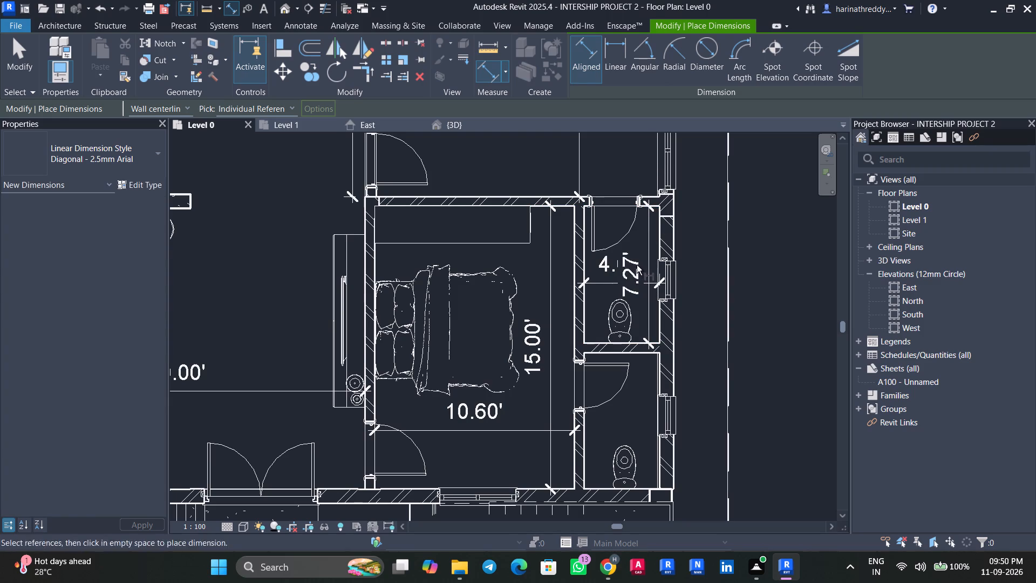
{"action": "key", "text": "Escape"}
{"action": "key", "text": "Escape"}
Move the upper bathroom's length dimension text down beside the toilet, clear of the 4.00' width text.
{"action": "left_click", "coordinate": [638, 284]}
{"action": "scroll", "coordinate": [640, 287], "scroll_direction": "up", "scroll_amount": 8}
{"action": "key", "text": "Escape"}
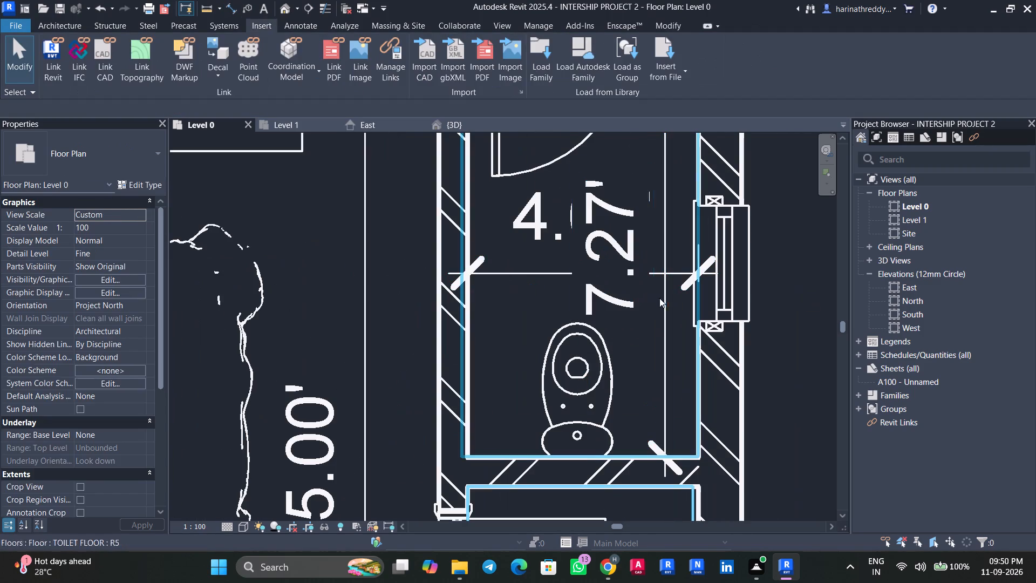
{"action": "left_click", "coordinate": [643, 341]}
{"action": "key", "text": "Escape"}
{"action": "left_click", "coordinate": [640, 315]}
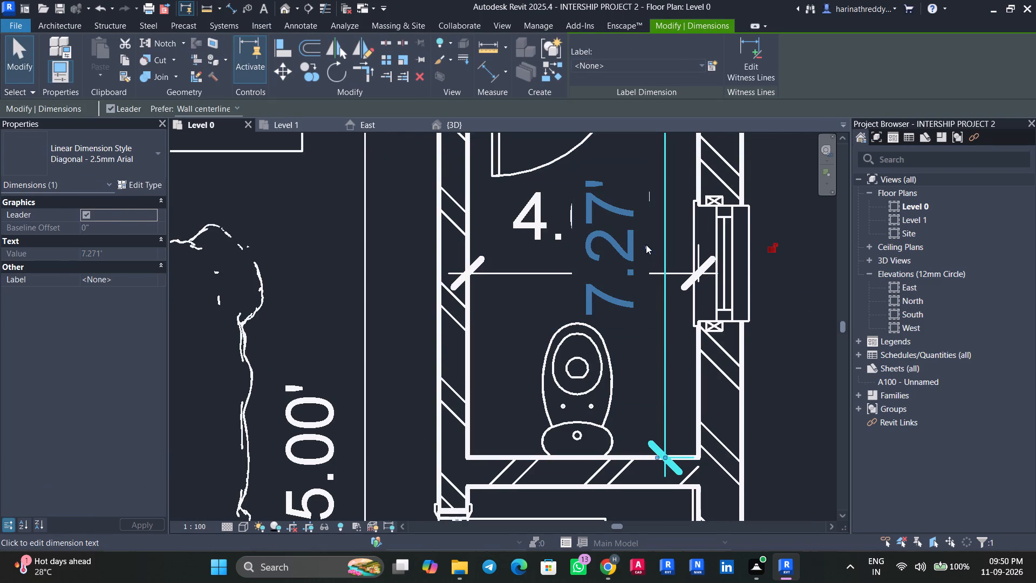
{"action": "left_click_drag", "start_coordinate": [646, 245], "coordinate": [675, 360]}
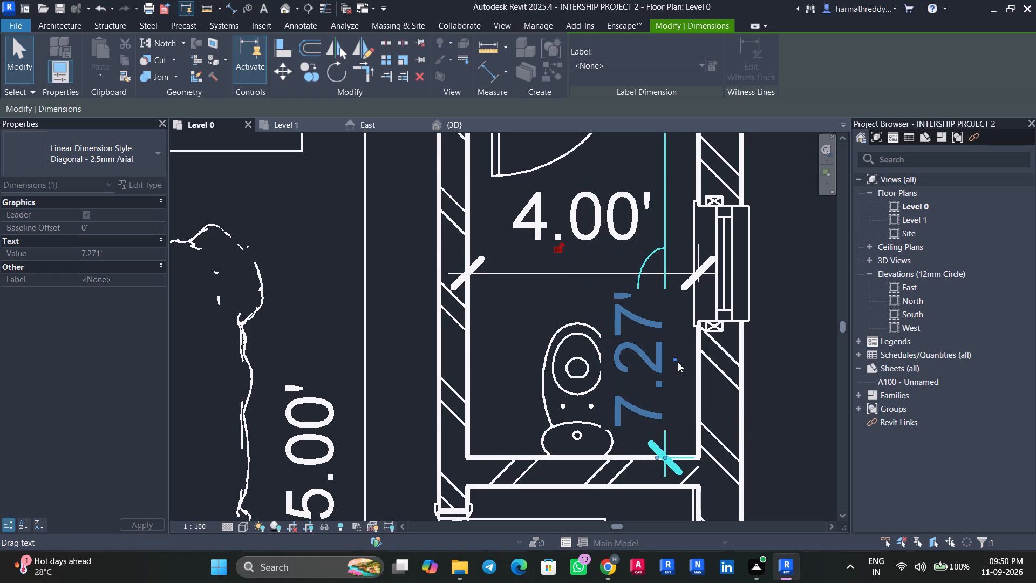
{"action": "key", "text": "Escape"}
Set the upper bathroom's length to 7.3' by moving the partition between the two bathrooms.
{"action": "scroll", "coordinate": [739, 410], "scroll_direction": "down", "scroll_amount": 6}
{"action": "middle_click_drag", "start_coordinate": [814, 383], "coordinate": [711, 370]}
{"action": "key", "text": "Escape"}
{"action": "left_click", "coordinate": [583, 424]}
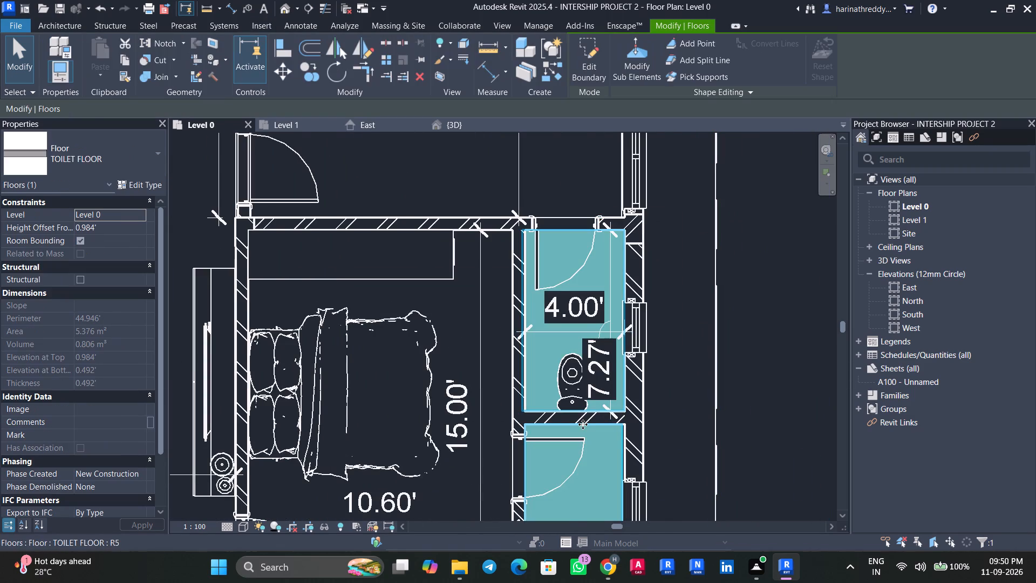
{"action": "key", "text": "Escape"}
{"action": "left_click", "coordinate": [583, 424]}
{"action": "key", "text": "Escape"}
{"action": "left_click", "coordinate": [594, 423]}
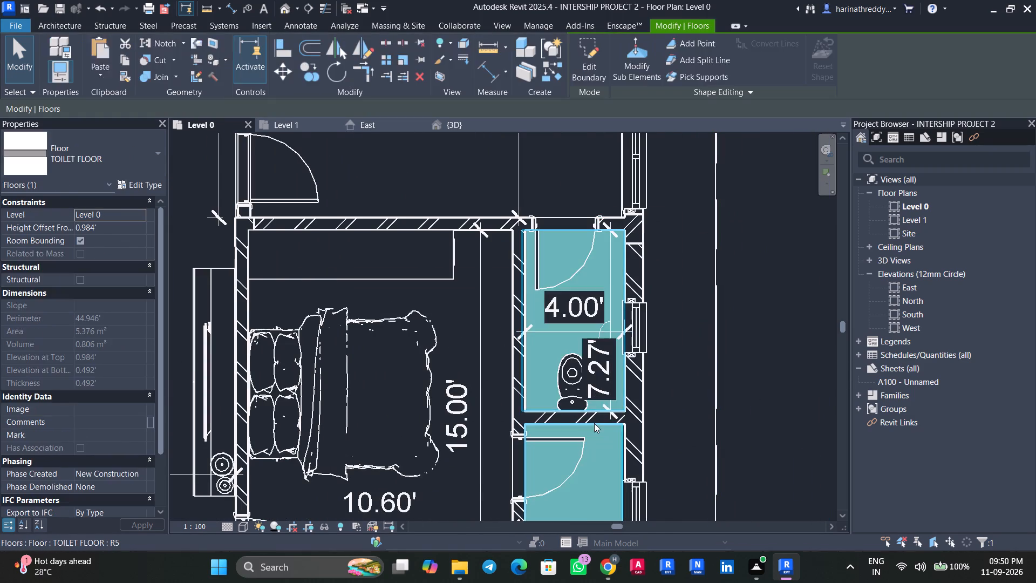
{"action": "key", "text": "Escape"}
{"action": "left_click", "coordinate": [593, 421]}
{"action": "key", "text": "Escape"}
{"action": "key", "text": "Tab"}
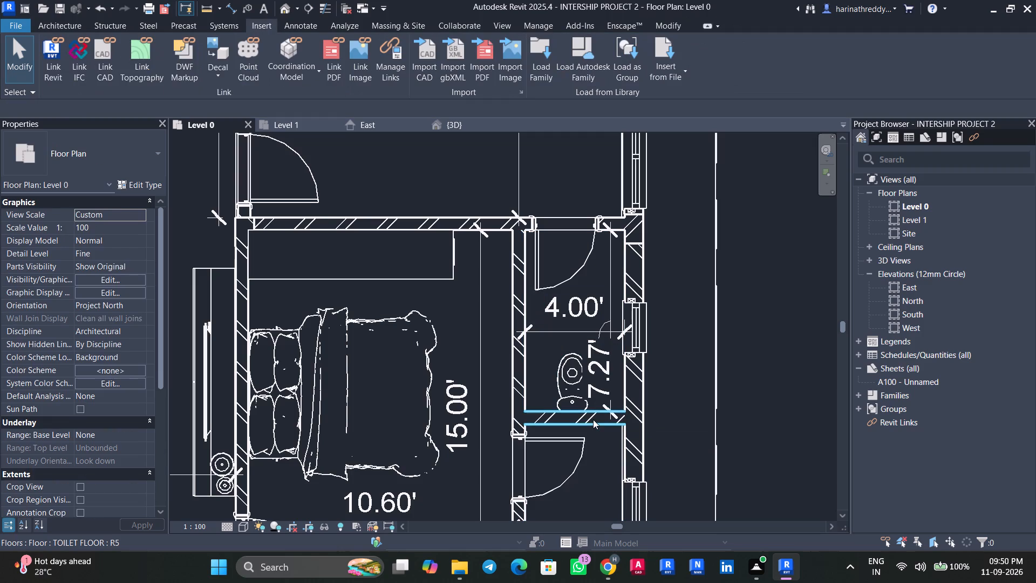
{"action": "left_click", "coordinate": [593, 419]}
{"action": "left_click", "coordinate": [608, 382]}
{"action": "type", "text": "7.3'"}
{"action": "key", "text": "Return"}
{"action": "key", "text": "Escape"}
{"action": "key", "text": "Escape"}
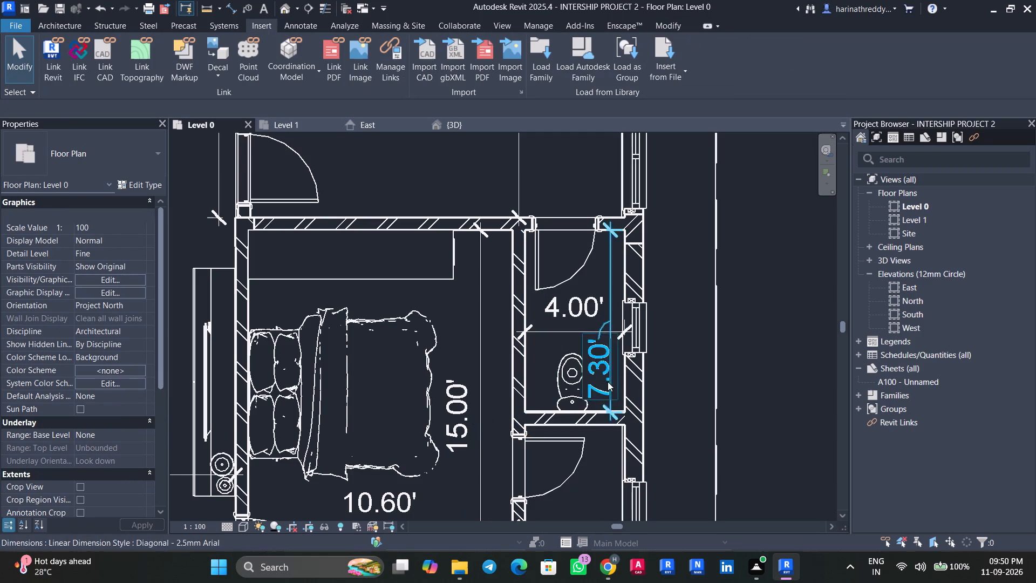
Dimension the lower bathroom's length from the stair-side exterior wall's inner face to the partition between the bathrooms.
{"action": "middle_click_drag", "start_coordinate": [780, 431], "coordinate": [729, 218]}
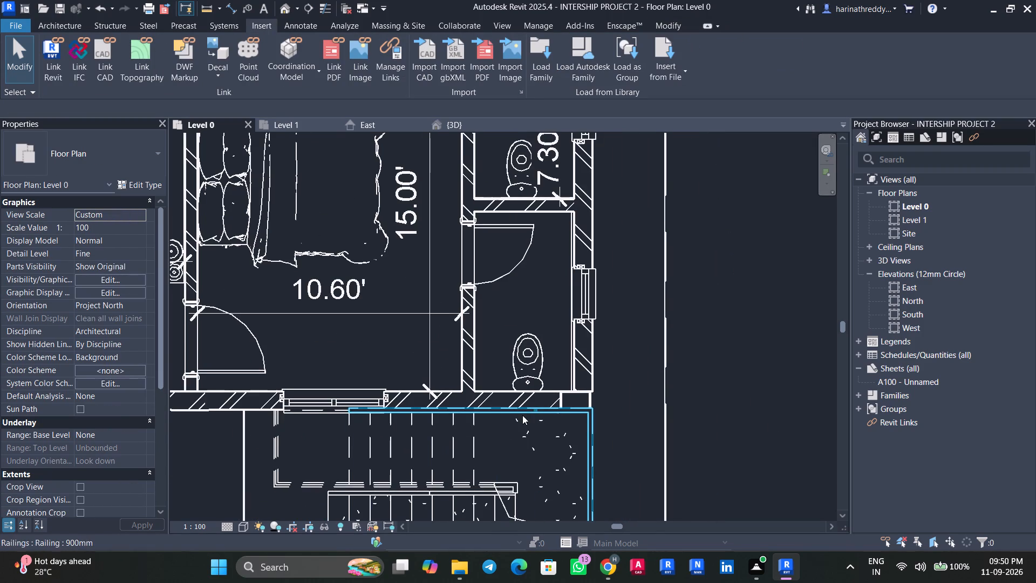
{"action": "key", "text": "d"}
{"action": "key", "text": "i"}
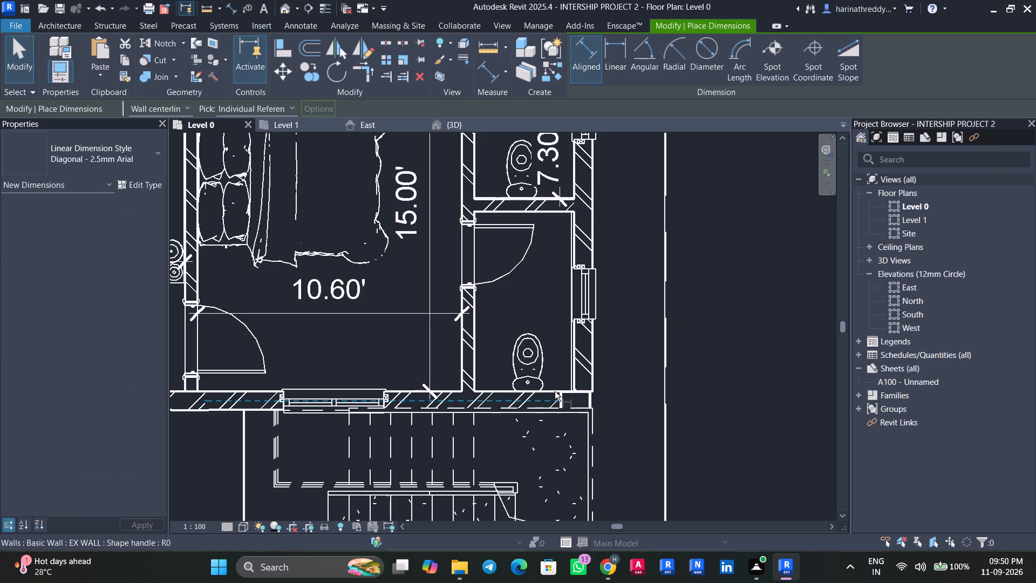
{"action": "key", "text": "Tab"}
{"action": "left_click", "coordinate": [555, 391]}
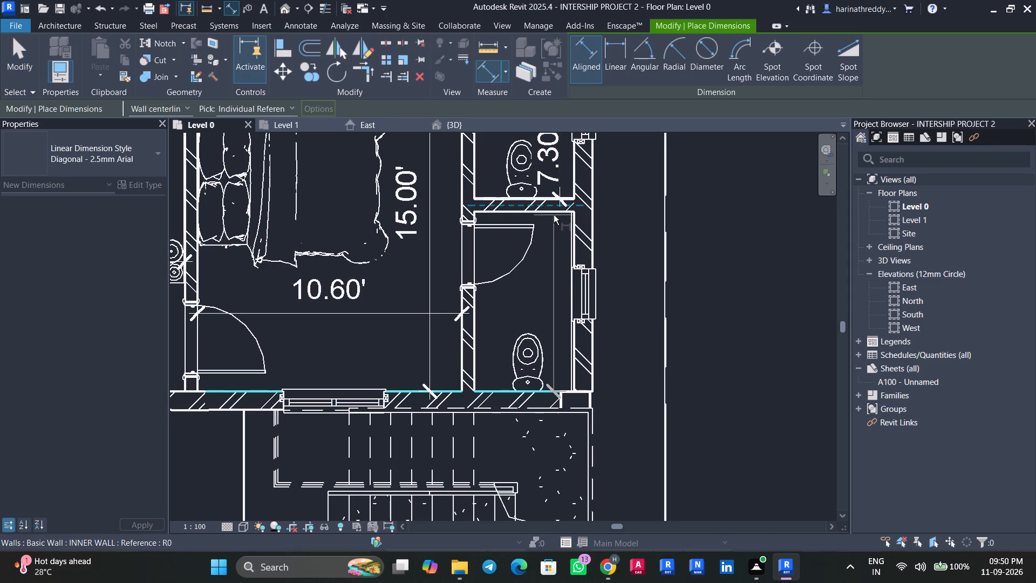
{"action": "key", "text": "Tab"}
{"action": "left_click", "coordinate": [554, 214]}
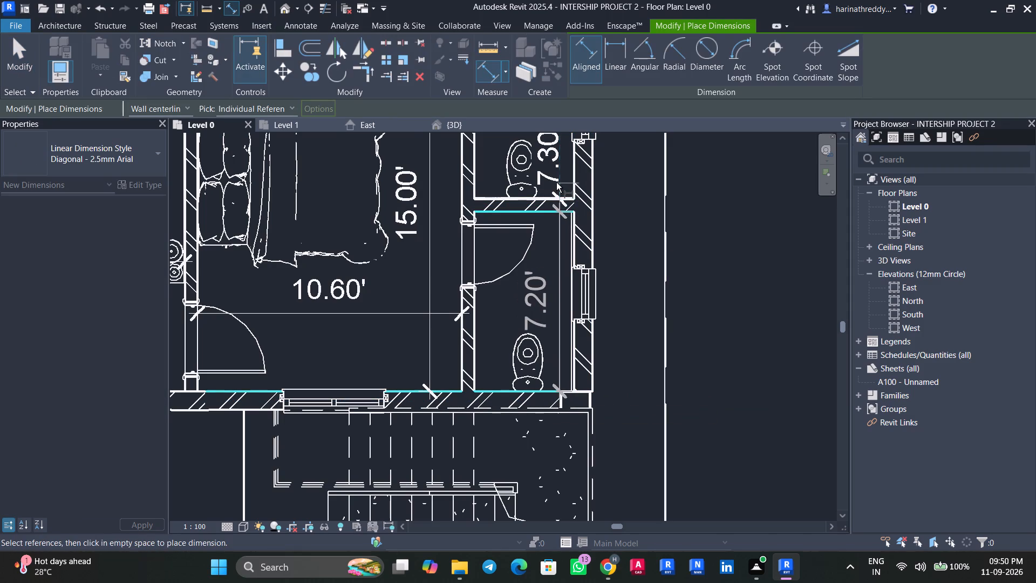
{"action": "left_click", "coordinate": [556, 182]}
{"action": "key", "text": "Escape"}
{"action": "key", "text": "Escape"}
{"action": "key", "text": "Escape"}
{"action": "key", "text": "Escape"}
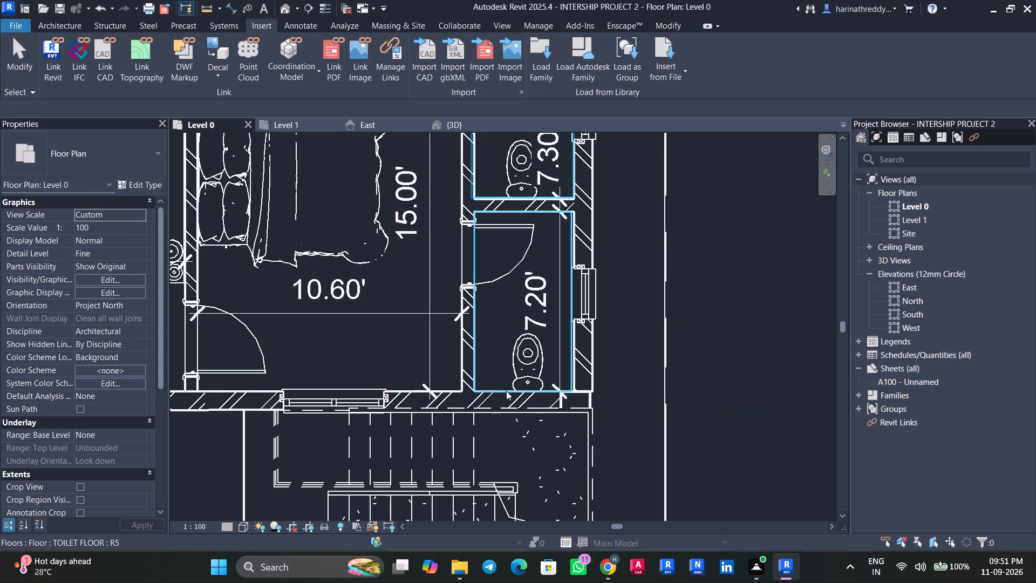
Set the lower bathroom's length to 7.3' by moving the stair-side exterior wall.
{"action": "left_click", "coordinate": [506, 391]}
{"action": "left_click", "coordinate": [542, 296]}
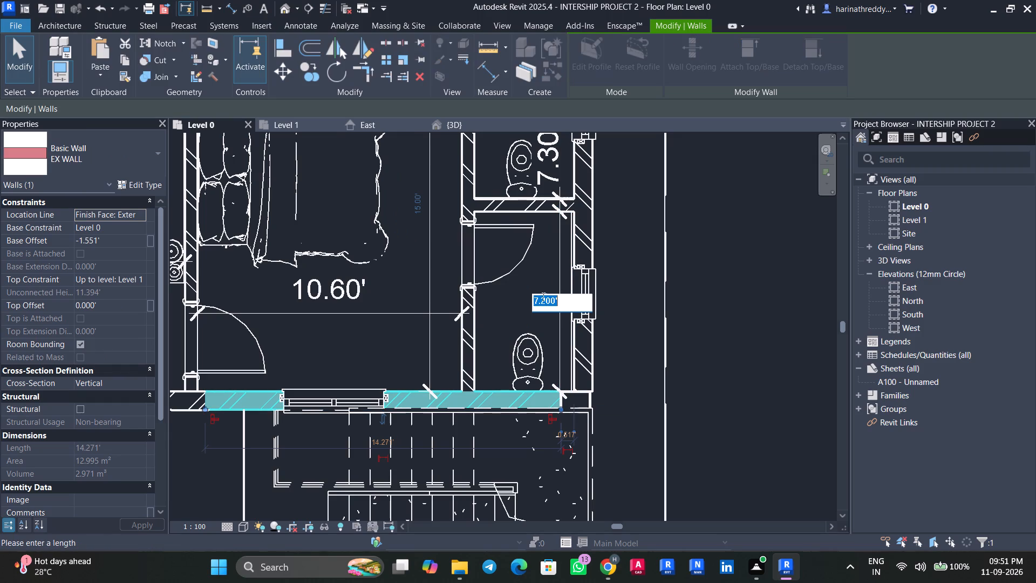
{"action": "key", "text": "7"}
{"action": "type", "text": ".3"}
{"action": "key", "text": "apostrophe"}
{"action": "key", "text": "Return"}
{"action": "key", "text": "Escape"}
{"action": "key", "text": "Escape"}
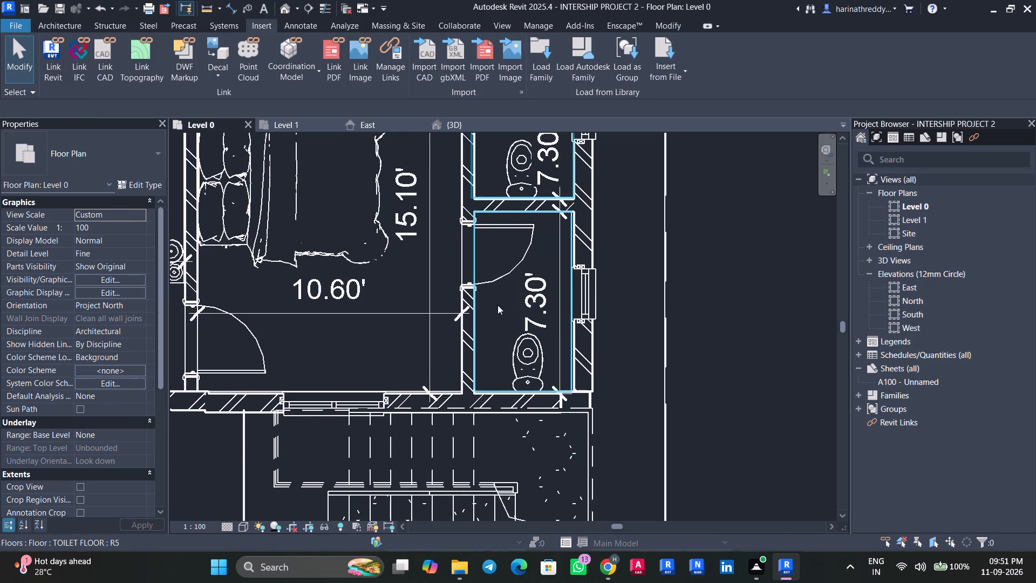
Dimension the lower bathroom's width from the bedroom partition's bathroom-side face to the windowed exterior wall's inner face.
{"action": "type", "text": "DI"}
{"action": "key", "text": "Tab"}
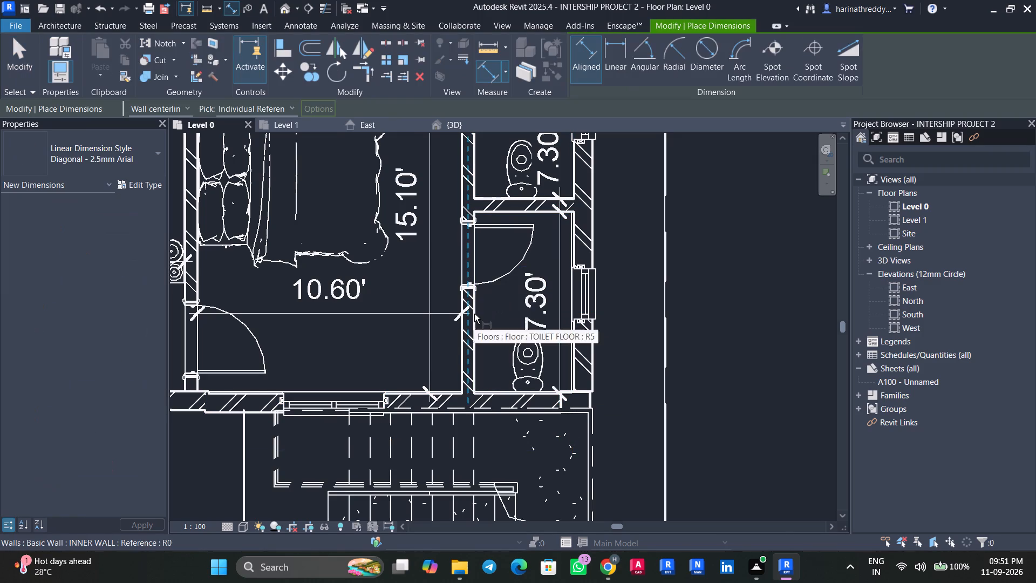
{"action": "left_click", "coordinate": [475, 314]}
{"action": "key", "text": "Tab"}
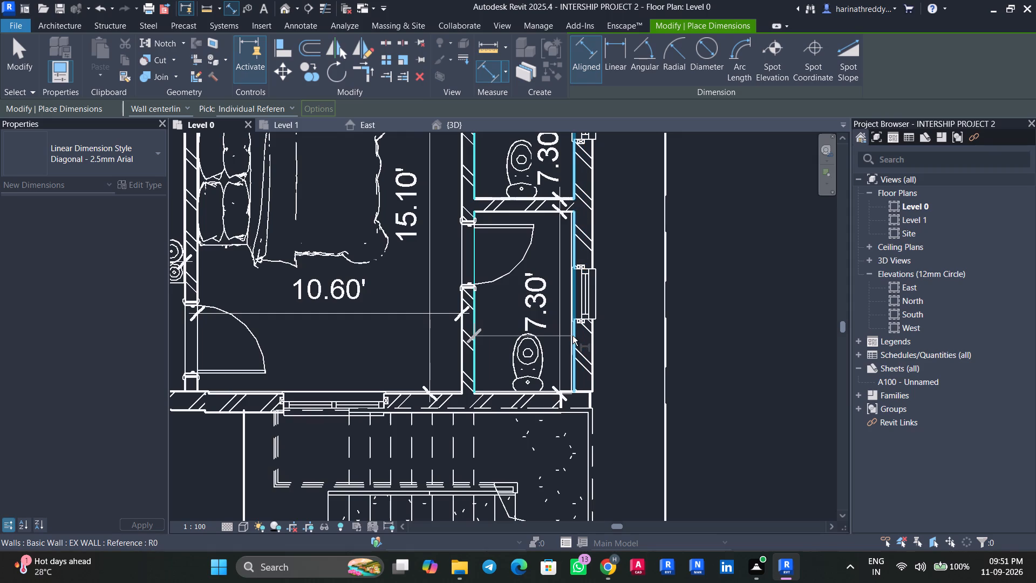
{"action": "left_click", "coordinate": [572, 336]}
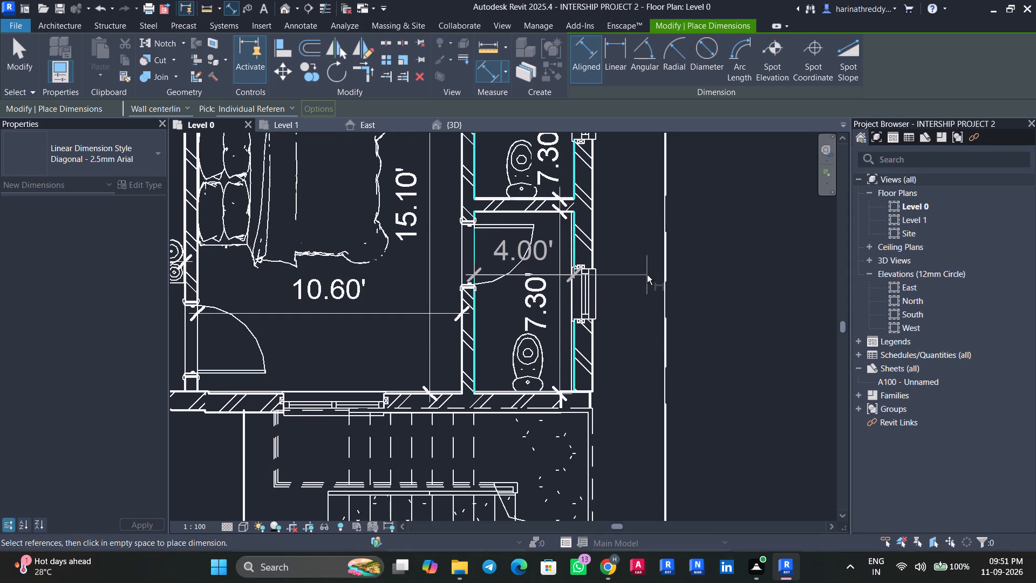
{"action": "left_click", "coordinate": [644, 304]}
{"action": "key", "text": "Escape"}
{"action": "key", "text": "Escape"}
{"action": "key", "text": "Escape"}
Reposition the lower bathroom's length dimension text onto its dimension line, clear of the toilet and the width text.
{"action": "left_click", "coordinate": [544, 322]}
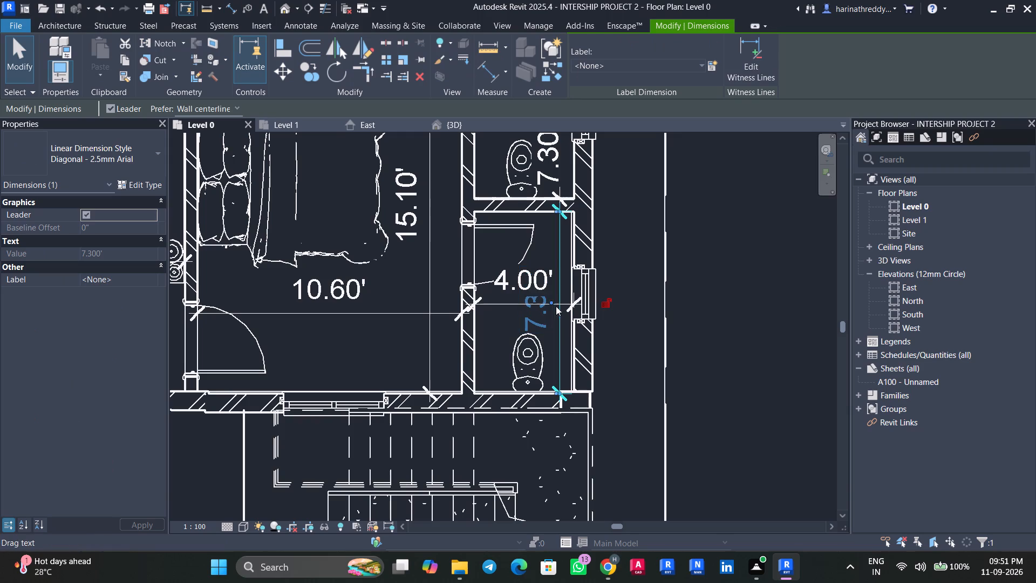
{"action": "left_click_drag", "start_coordinate": [554, 304], "coordinate": [570, 348]}
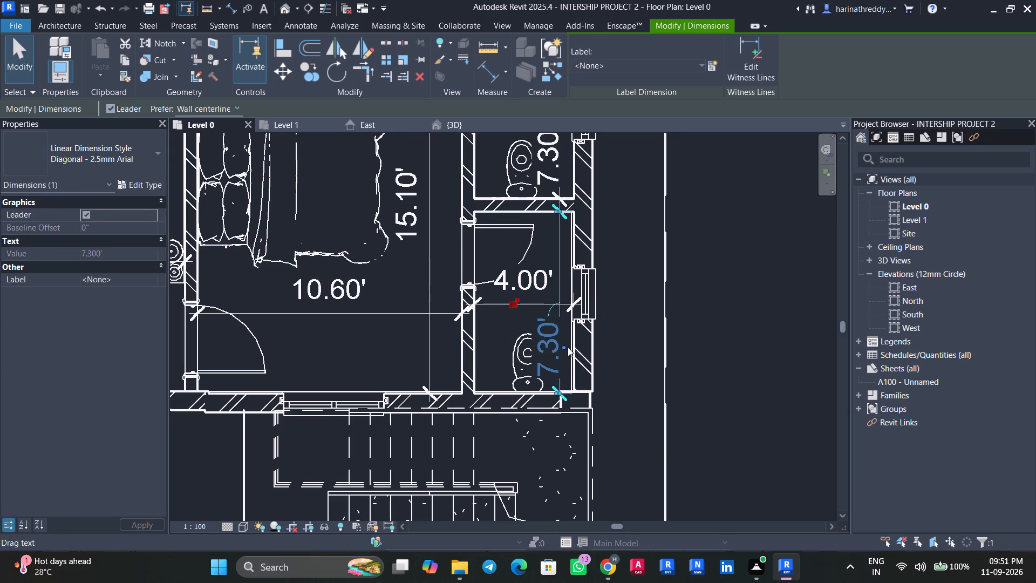
{"action": "key", "text": "Escape"}
{"action": "key", "text": "Escape"}
{"action": "left_click", "coordinate": [557, 351]}
{"action": "scroll", "coordinate": [560, 354], "scroll_direction": "up", "scroll_amount": 1}
{"action": "left_click_drag", "start_coordinate": [563, 346], "coordinate": [570, 310]}
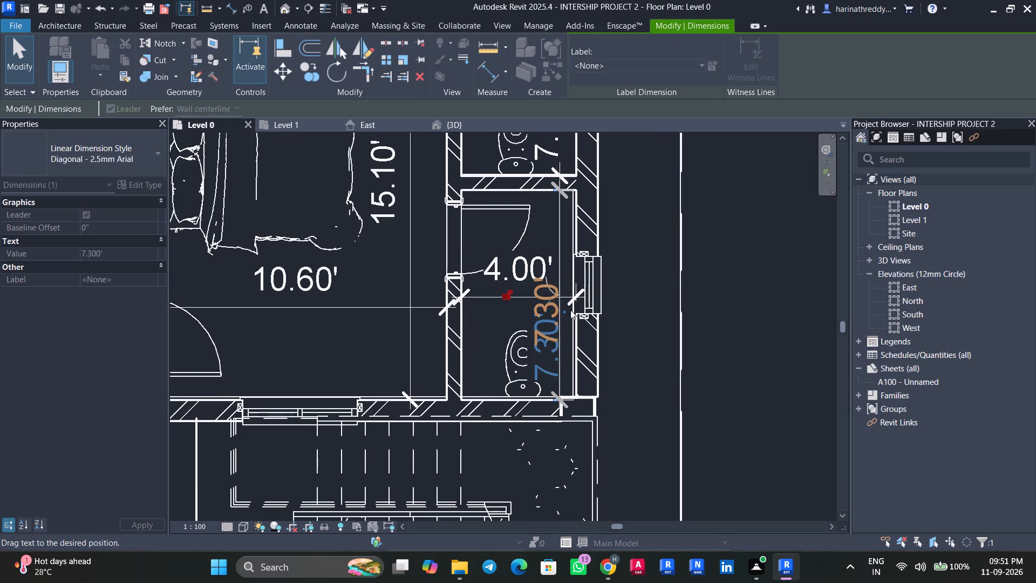
{"action": "left_click_drag", "start_coordinate": [570, 310], "coordinate": [576, 311]}
{"action": "key", "text": "Escape"}
{"action": "key", "text": "Escape"}
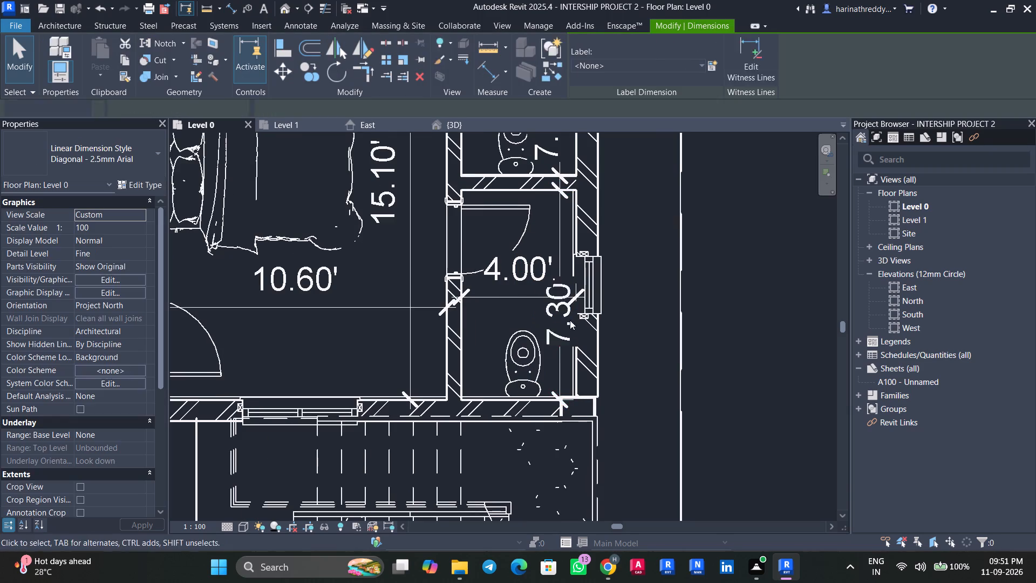
Shift the lower bathroom's length dimension text off its dimension line, towards the room's interior.
{"action": "left_click", "coordinate": [574, 319]}
{"action": "key", "text": "Escape"}
{"action": "left_click", "coordinate": [561, 329]}
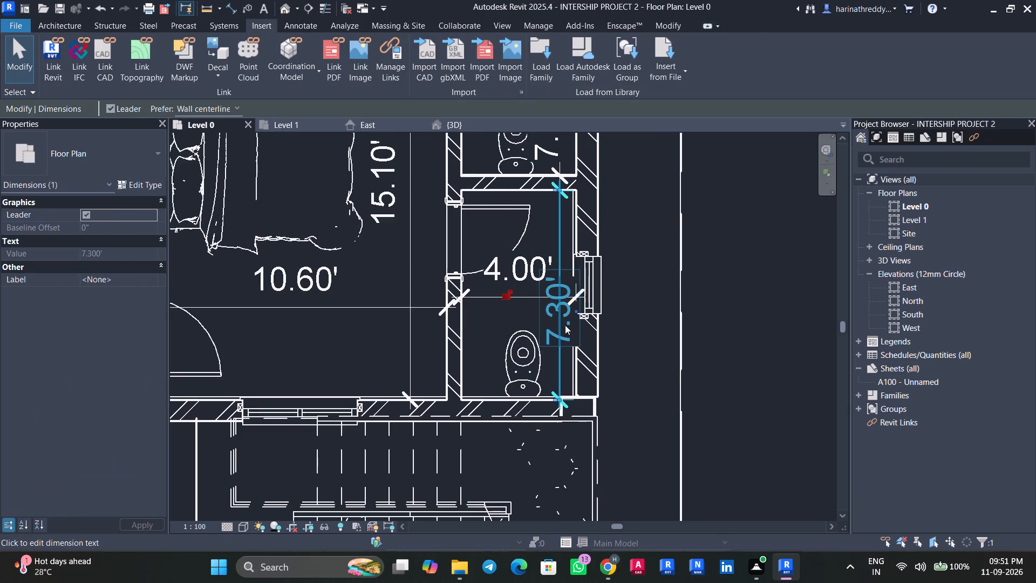
{"action": "left_click_drag", "start_coordinate": [571, 311], "coordinate": [557, 312]}
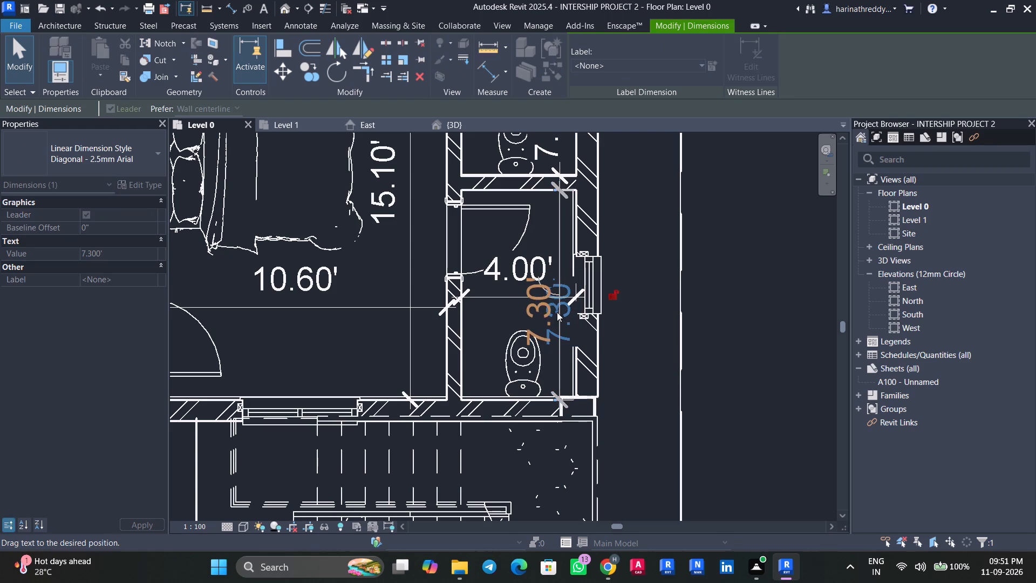
{"action": "left_click_drag", "start_coordinate": [557, 312], "coordinate": [558, 314]}
{"action": "key", "text": "Escape"}
{"action": "key", "text": "Escape"}
Move the lower bathroom's width dimension text away from its line, up towards the door, clear of the length text.
{"action": "left_click", "coordinate": [522, 283]}
{"action": "key", "text": "Escape"}
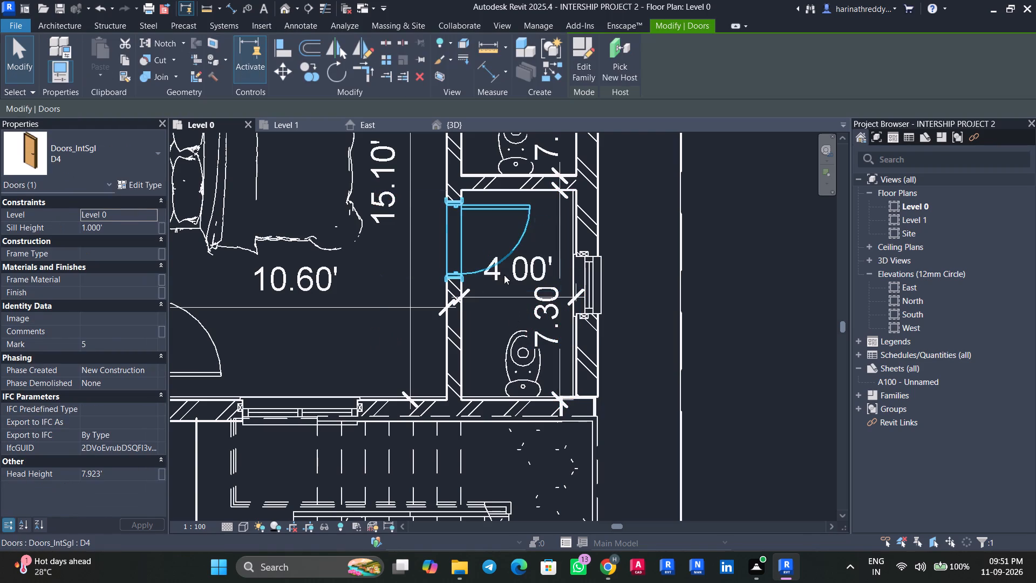
{"action": "left_click", "coordinate": [504, 274]}
{"action": "left_click", "coordinate": [509, 274]}
{"action": "key", "text": "Escape"}
{"action": "left_click", "coordinate": [511, 293]}
{"action": "left_click_drag", "start_coordinate": [516, 286], "coordinate": [516, 286]}
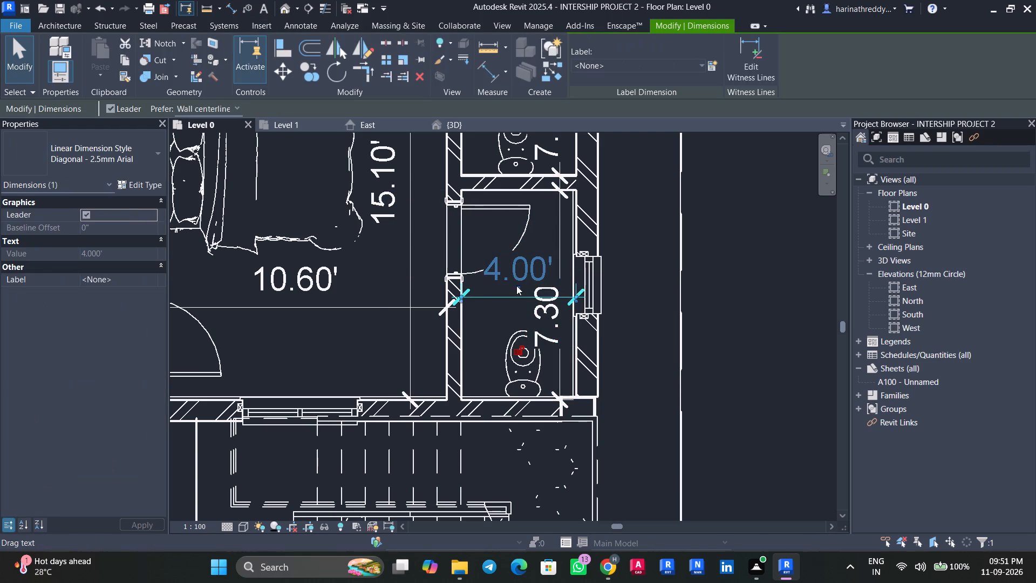
{"action": "left_click_drag", "start_coordinate": [516, 286], "coordinate": [515, 255]}
{"action": "key", "text": "Escape"}
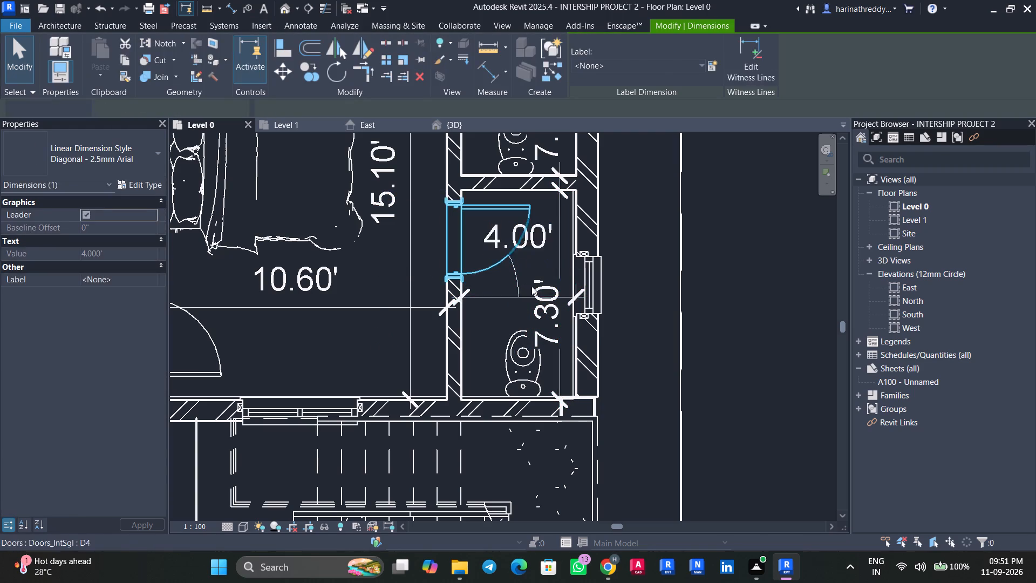
Nudge the lower bathroom's length dimension text along its line, away from the toilet.
{"action": "left_click", "coordinate": [546, 295]}
{"action": "key", "text": "Escape"}
{"action": "left_click", "coordinate": [546, 320]}
{"action": "left_click_drag", "start_coordinate": [561, 311], "coordinate": [552, 286]}
{"action": "key", "text": "Escape"}
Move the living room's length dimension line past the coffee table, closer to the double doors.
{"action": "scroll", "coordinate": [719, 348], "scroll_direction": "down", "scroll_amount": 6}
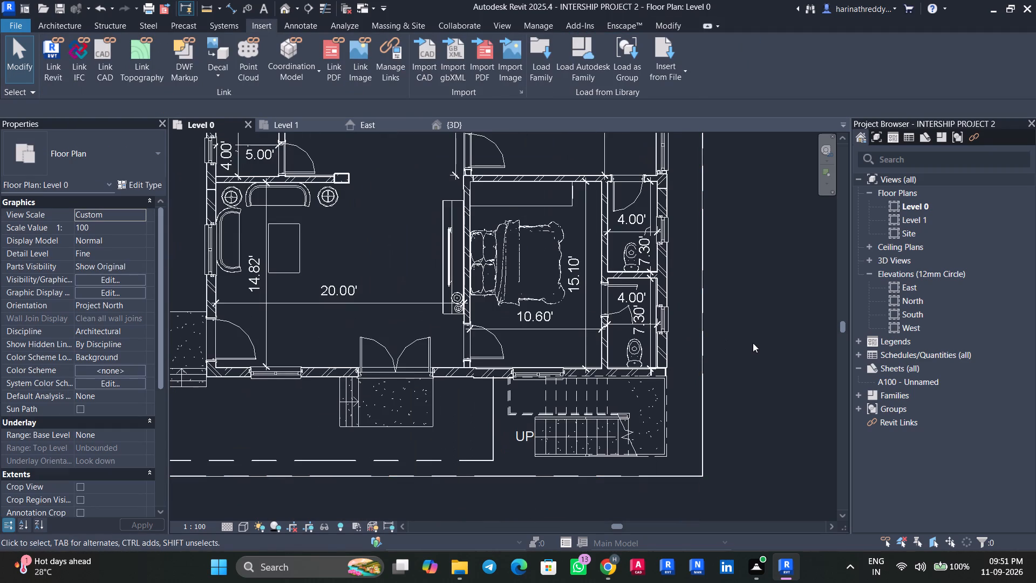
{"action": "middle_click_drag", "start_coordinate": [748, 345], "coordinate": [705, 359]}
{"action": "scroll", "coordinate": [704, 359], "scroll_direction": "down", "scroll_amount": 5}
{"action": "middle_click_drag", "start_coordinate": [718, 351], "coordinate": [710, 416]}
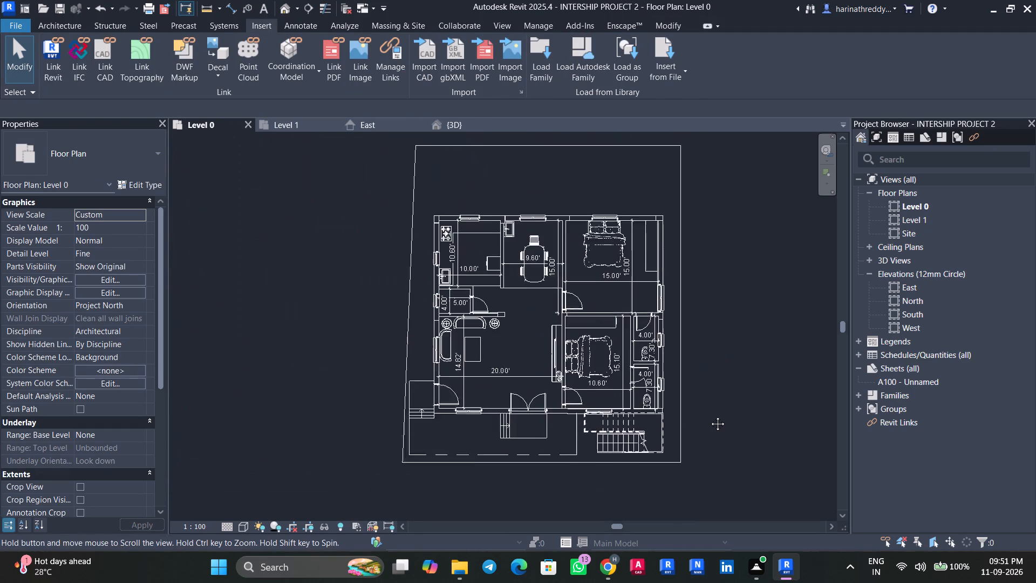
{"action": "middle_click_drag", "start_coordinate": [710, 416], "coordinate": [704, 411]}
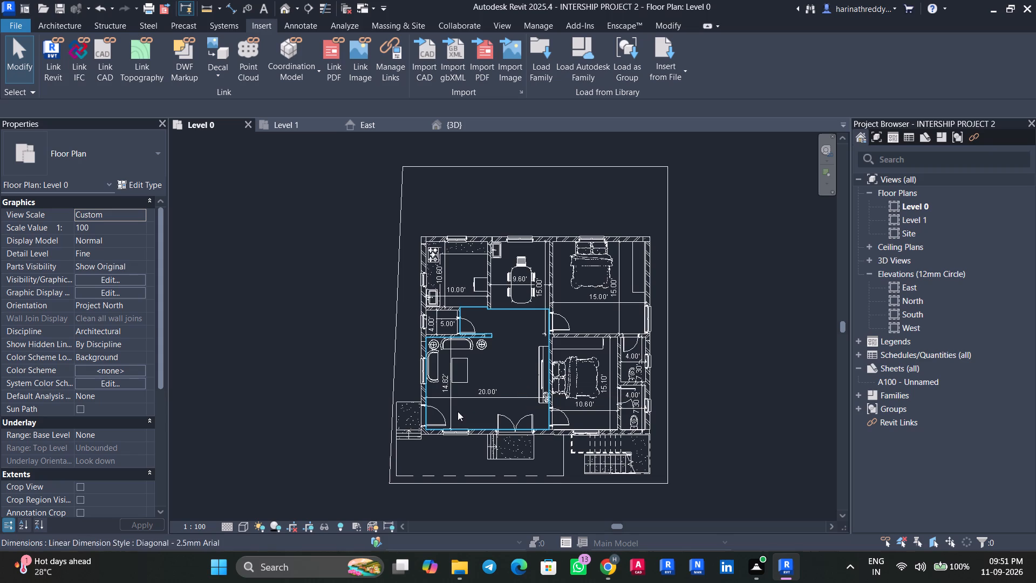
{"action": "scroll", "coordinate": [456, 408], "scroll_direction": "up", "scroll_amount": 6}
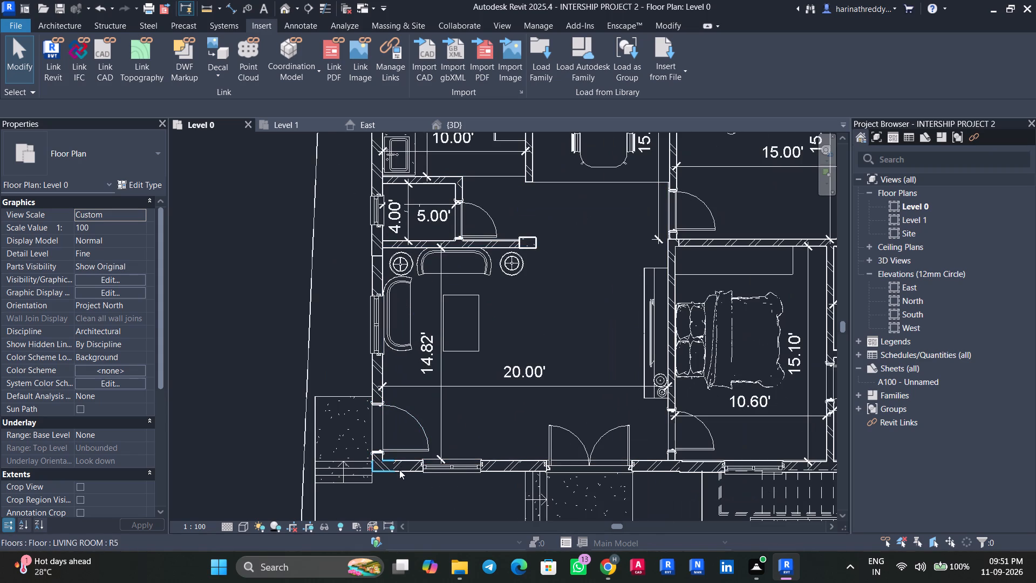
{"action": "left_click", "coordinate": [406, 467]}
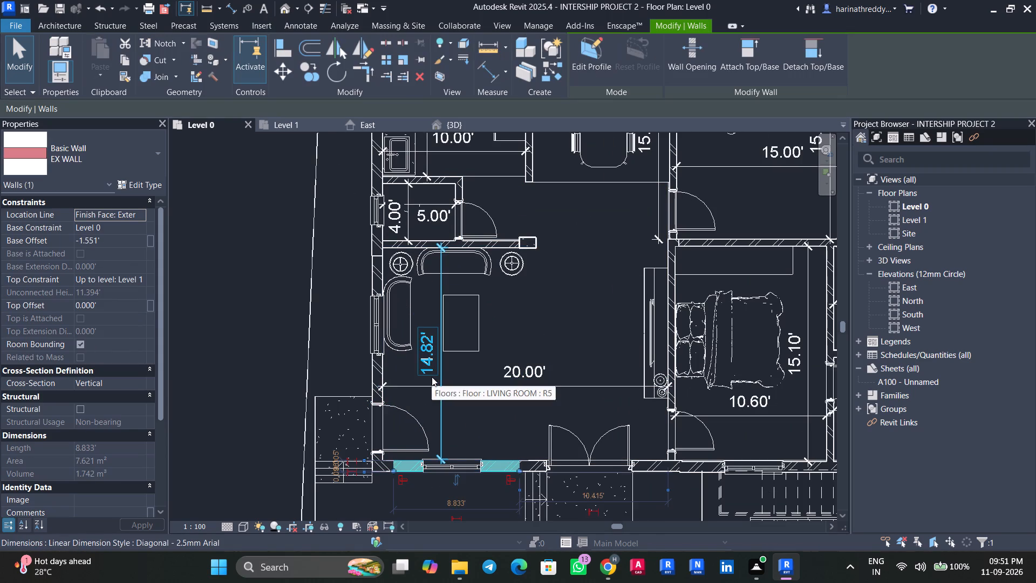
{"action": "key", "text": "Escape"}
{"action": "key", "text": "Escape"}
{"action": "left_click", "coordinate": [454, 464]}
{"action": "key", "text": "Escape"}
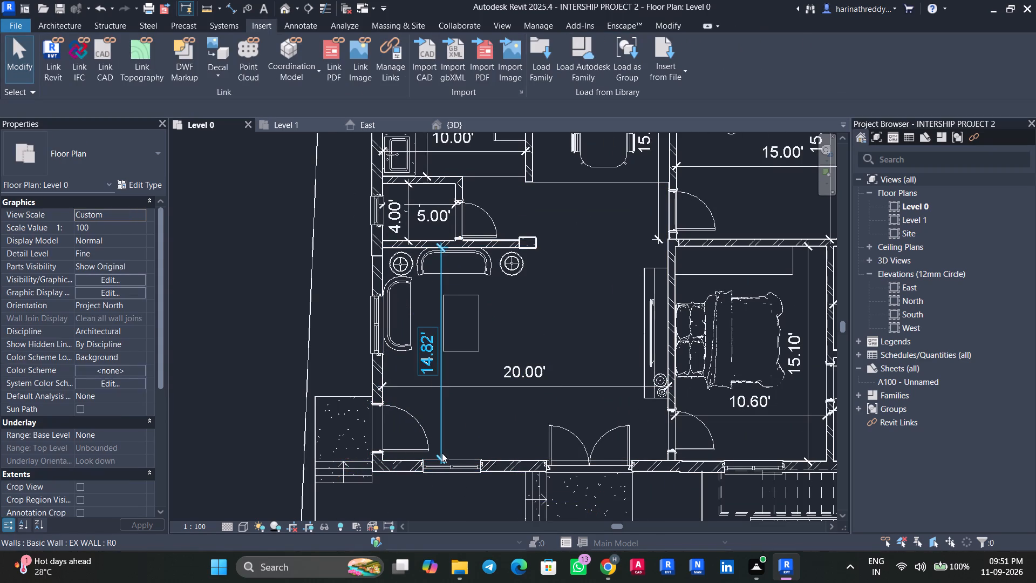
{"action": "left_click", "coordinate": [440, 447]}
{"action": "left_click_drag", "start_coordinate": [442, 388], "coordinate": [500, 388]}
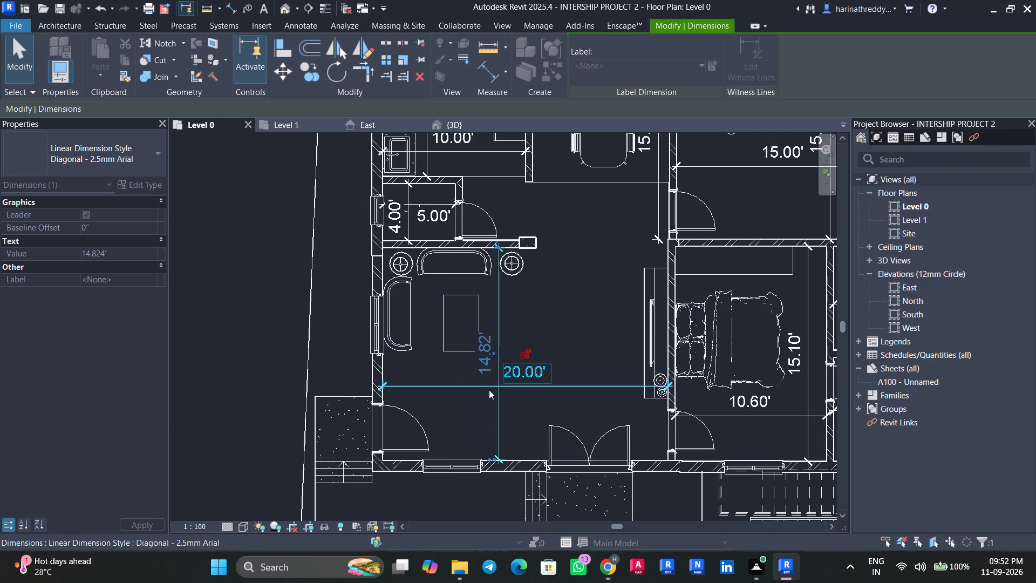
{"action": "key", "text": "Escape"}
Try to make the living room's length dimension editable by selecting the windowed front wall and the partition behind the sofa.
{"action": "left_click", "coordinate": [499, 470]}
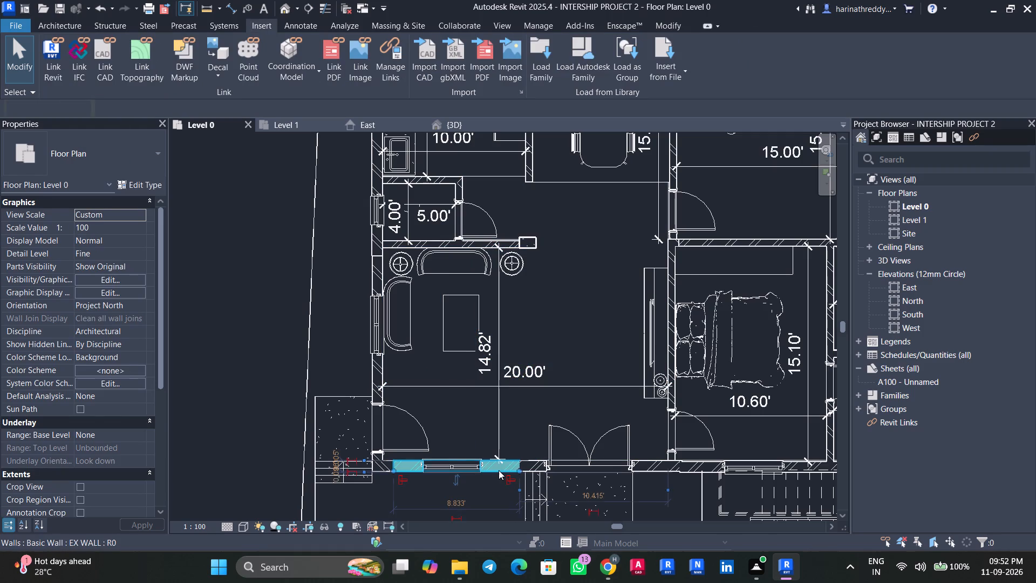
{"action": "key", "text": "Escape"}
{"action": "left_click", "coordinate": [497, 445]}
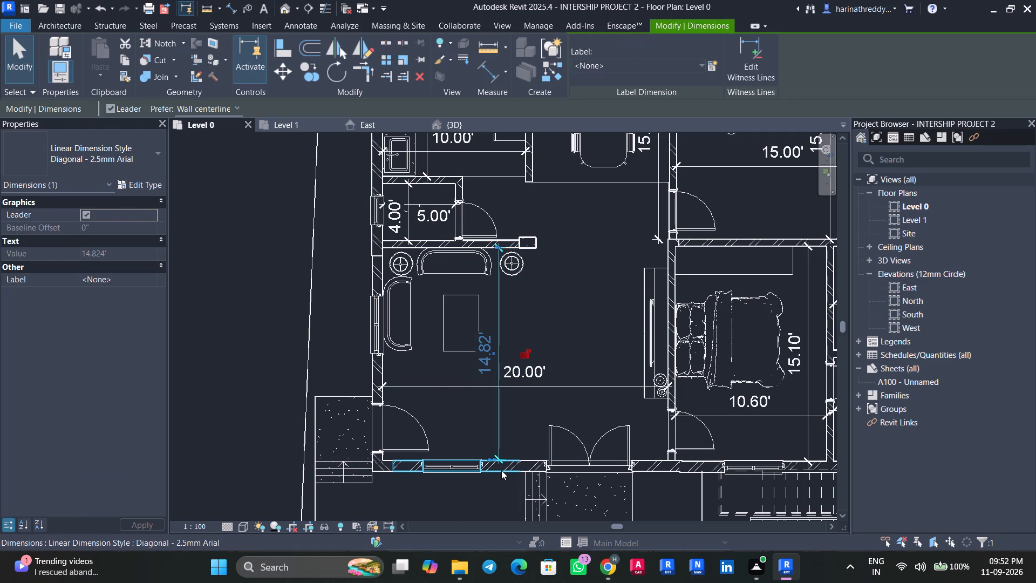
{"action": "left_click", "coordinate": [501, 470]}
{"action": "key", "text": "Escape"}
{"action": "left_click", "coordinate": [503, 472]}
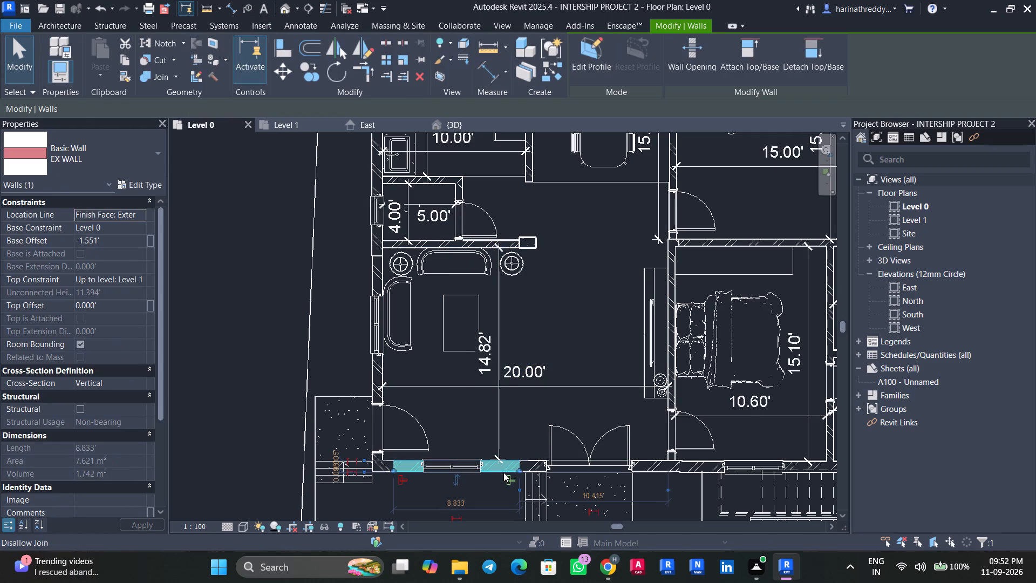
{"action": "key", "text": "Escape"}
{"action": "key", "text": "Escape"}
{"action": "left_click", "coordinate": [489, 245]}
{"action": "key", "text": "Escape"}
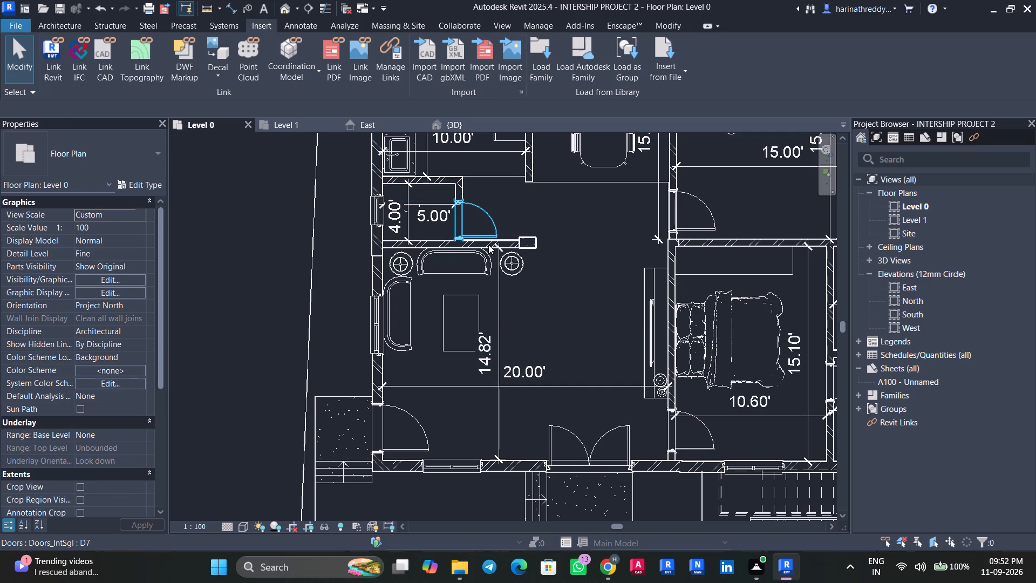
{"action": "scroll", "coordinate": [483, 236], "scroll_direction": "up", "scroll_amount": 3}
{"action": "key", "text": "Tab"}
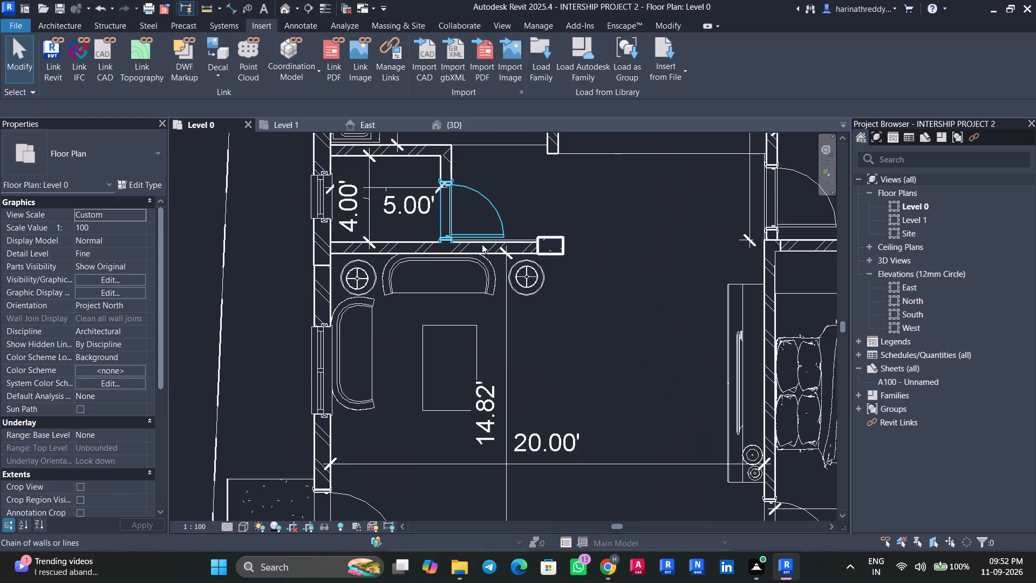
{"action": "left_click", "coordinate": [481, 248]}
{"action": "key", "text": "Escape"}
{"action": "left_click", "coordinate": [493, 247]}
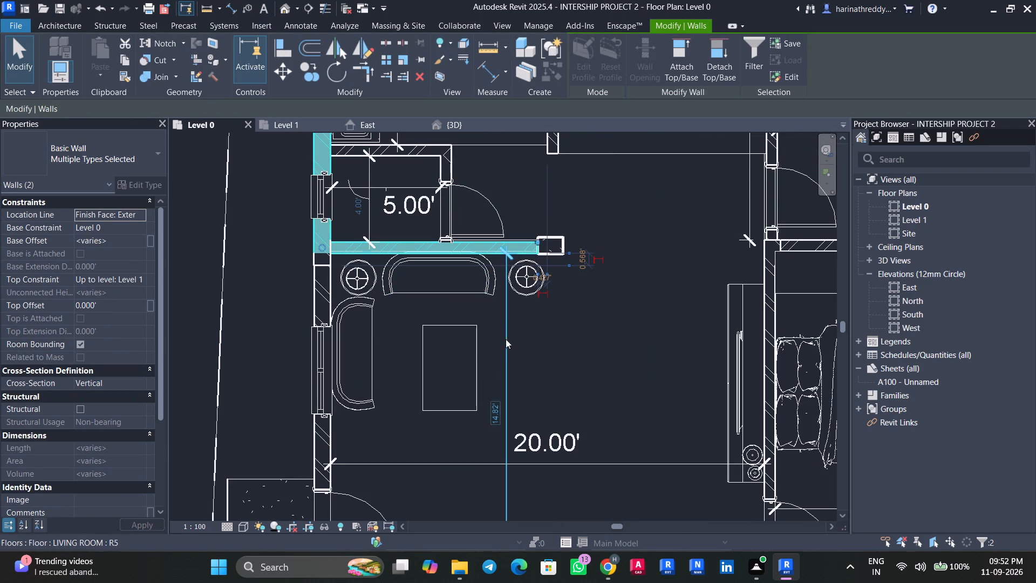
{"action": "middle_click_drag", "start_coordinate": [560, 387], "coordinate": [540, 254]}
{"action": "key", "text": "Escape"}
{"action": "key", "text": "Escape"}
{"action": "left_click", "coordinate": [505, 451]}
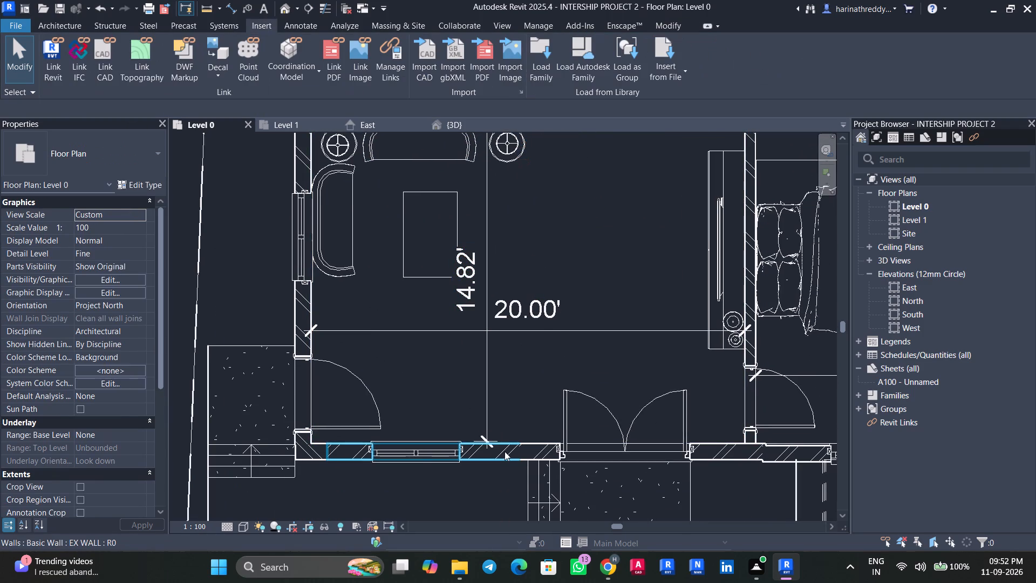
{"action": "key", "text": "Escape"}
Delete the living room's length dimension.
{"action": "left_click", "coordinate": [484, 417]}
{"action": "key", "text": "Delete"}
Dimension the living room's length from the windowed front wall's inner face to the sofa-side face of the partition, placing it near the double doors.
{"action": "scroll", "coordinate": [484, 413], "scroll_direction": "down", "scroll_amount": 1}
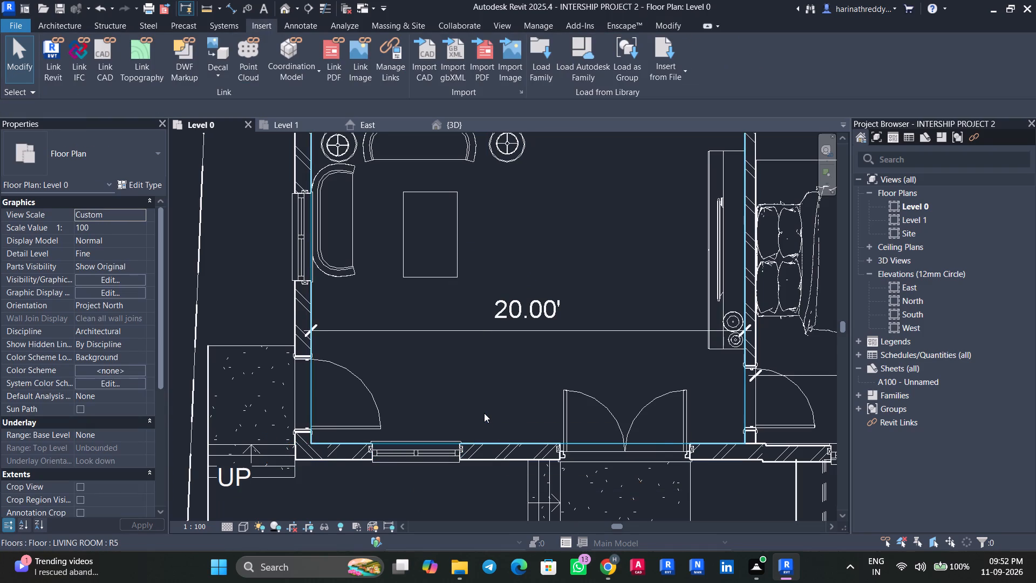
{"action": "scroll", "coordinate": [484, 413], "scroll_direction": "down", "scroll_amount": 4}
{"action": "type", "text": "DI"}
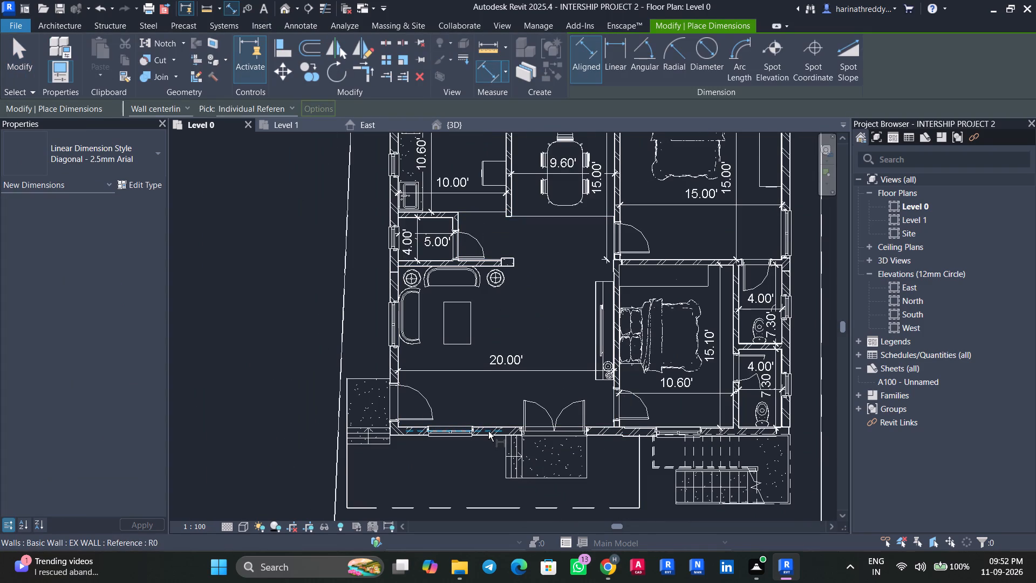
{"action": "key", "text": "Tab"}
{"action": "left_click", "coordinate": [492, 428]}
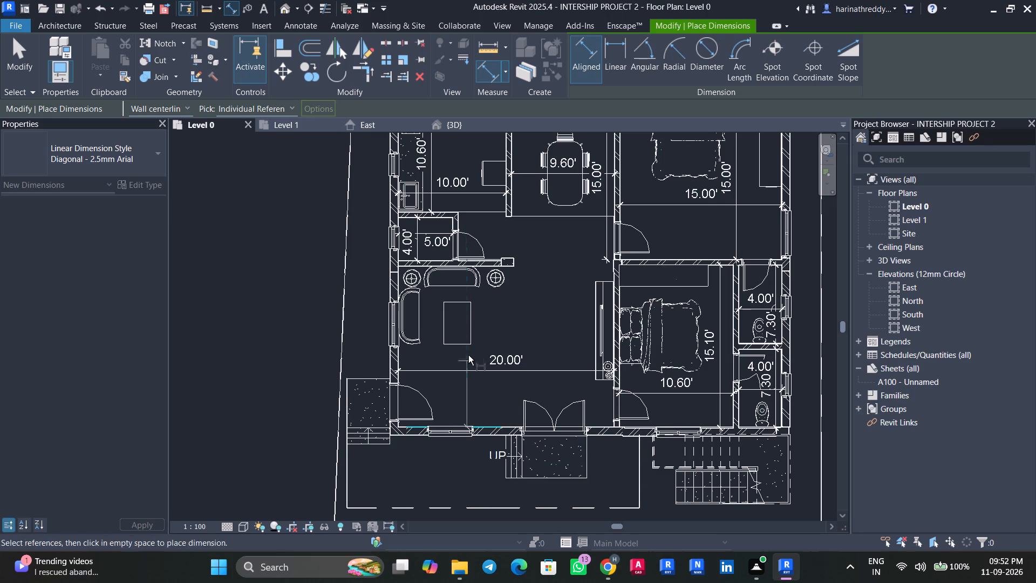
{"action": "key", "text": "Tab"}
{"action": "left_click", "coordinate": [493, 269]}
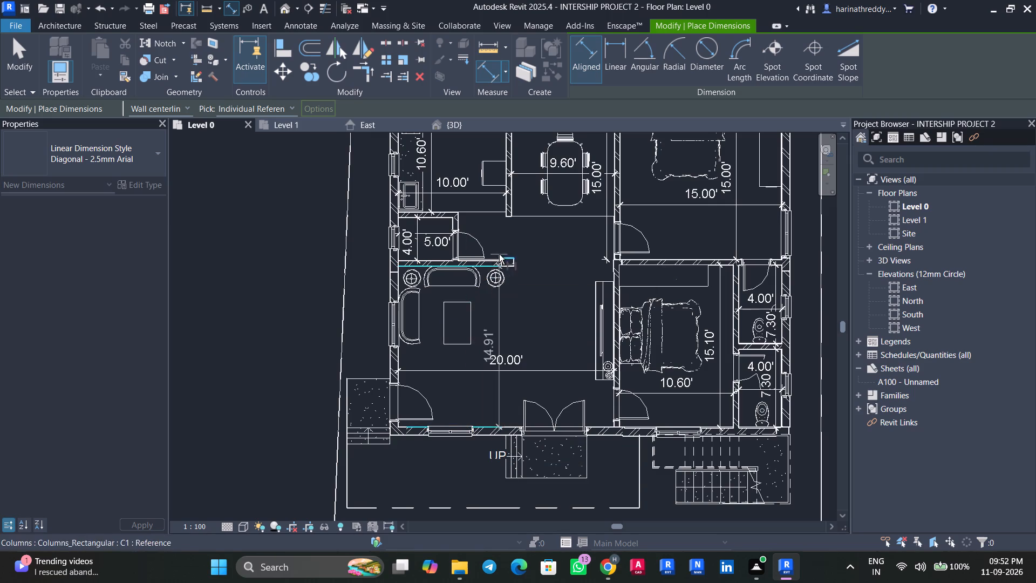
{"action": "left_click", "coordinate": [555, 250]}
{"action": "key", "text": "Escape"}
{"action": "key", "text": "Escape"}
{"action": "key", "text": "Escape"}
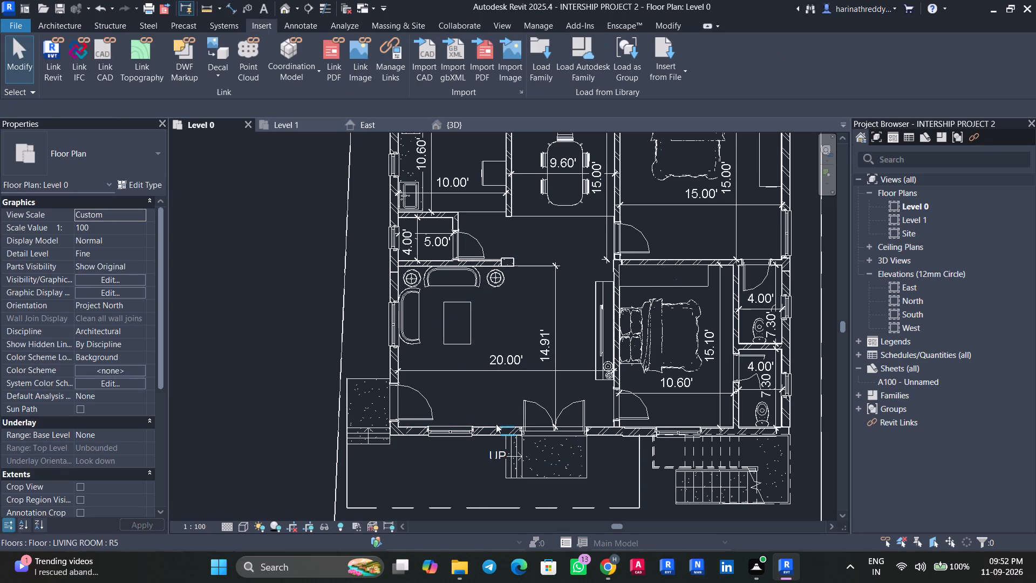
Set the living room's length to 15' by moving the windowed front wall.
{"action": "key", "text": "Escape"}
{"action": "left_click", "coordinate": [492, 431]}
{"action": "key", "text": "Escape"}
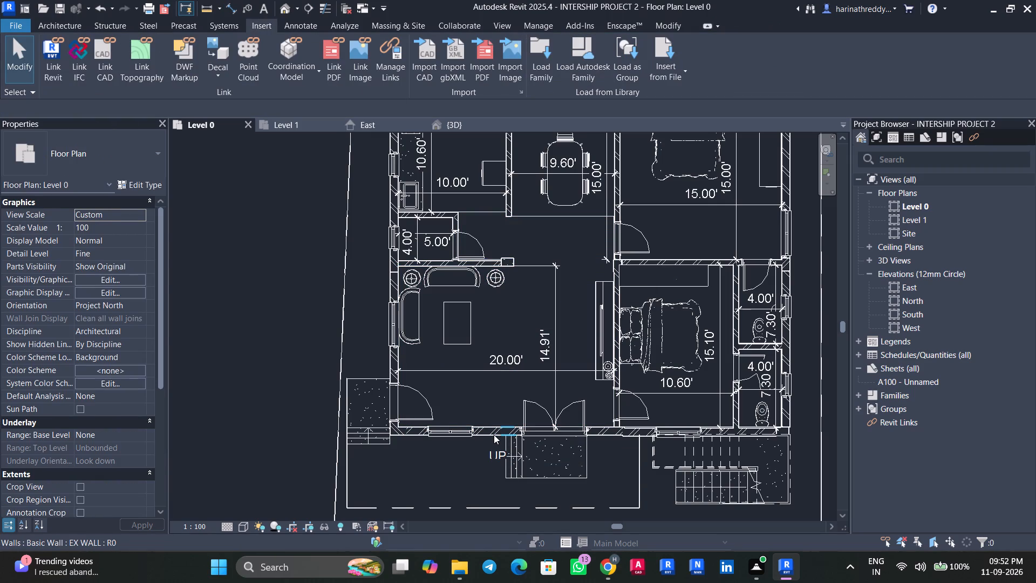
{"action": "left_click", "coordinate": [494, 435]}
{"action": "key", "text": "Escape"}
{"action": "left_click", "coordinate": [492, 433]}
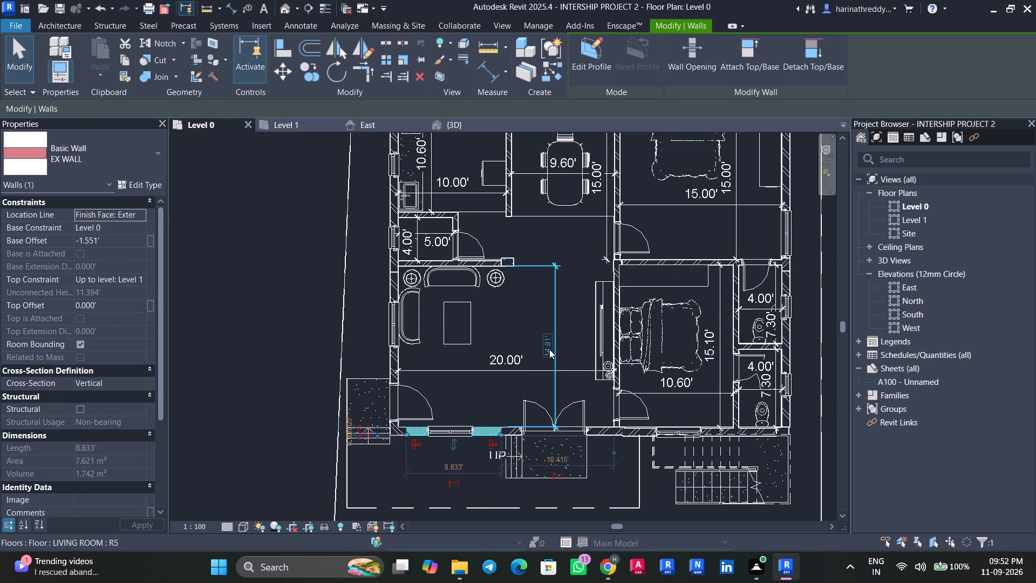
{"action": "left_click", "coordinate": [549, 348]}
{"action": "key", "text": "1"}
{"action": "key", "text": "5"}
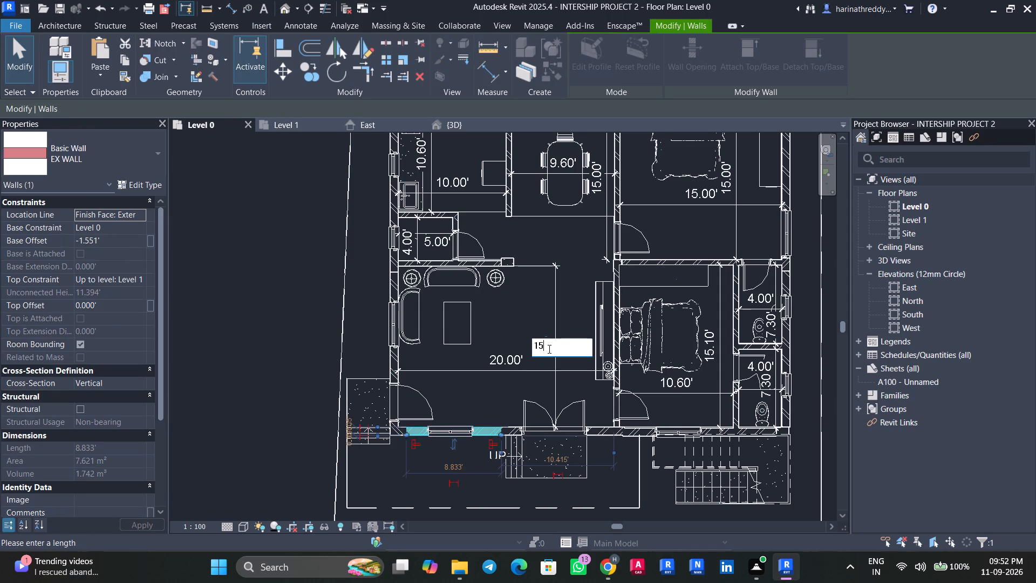
{"action": "key", "text": "apostrophe"}
{"action": "key", "text": "Return"}
{"action": "key", "text": "Escape"}
{"action": "key", "text": "Escape"}
{"action": "key", "text": "Escape"}
Align the outer face of the column beside the double doors with the windowed front wall's outer face.
{"action": "scroll", "coordinate": [513, 436], "scroll_direction": "up", "scroll_amount": 2}
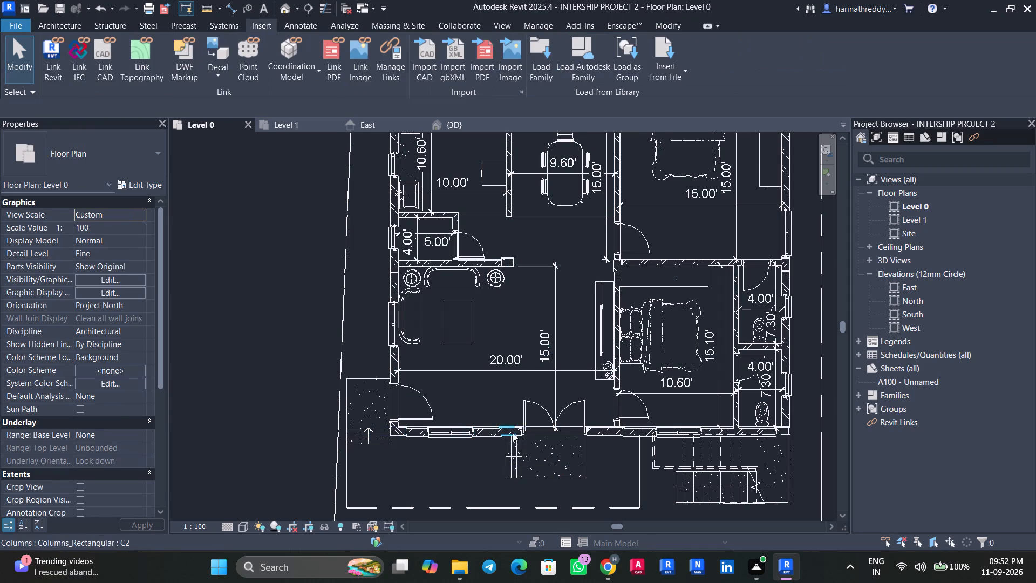
{"action": "scroll", "coordinate": [513, 433], "scroll_direction": "up", "scroll_amount": 3}
{"action": "left_click", "coordinate": [506, 430]}
{"action": "scroll", "coordinate": [506, 438], "scroll_direction": "up", "scroll_amount": 2}
{"action": "scroll", "coordinate": [506, 438], "scroll_direction": "down", "scroll_amount": 1}
{"action": "scroll", "coordinate": [506, 438], "scroll_direction": "up", "scroll_amount": 6}
{"action": "key", "text": "Escape"}
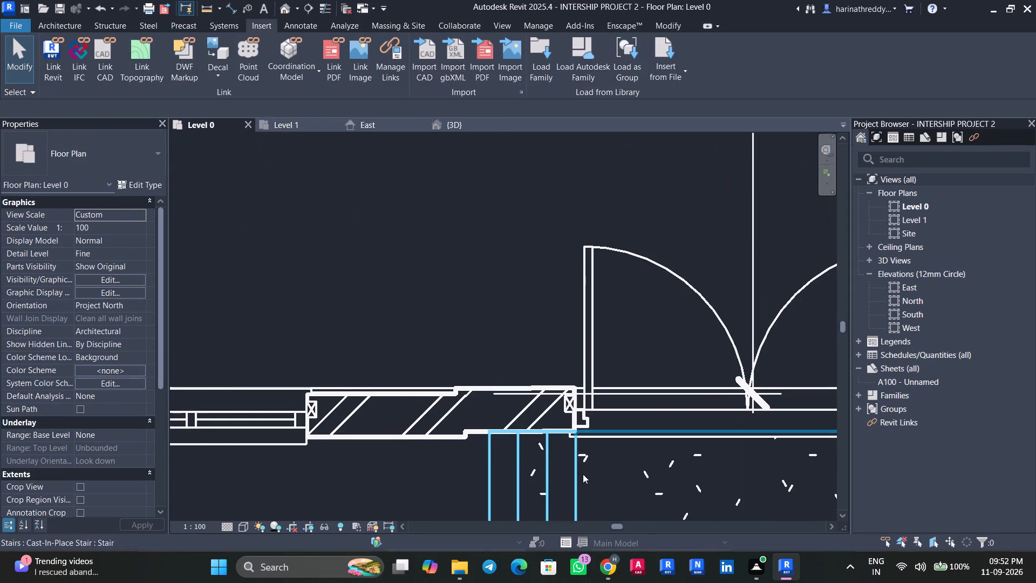
{"action": "type", "text": "AL"}
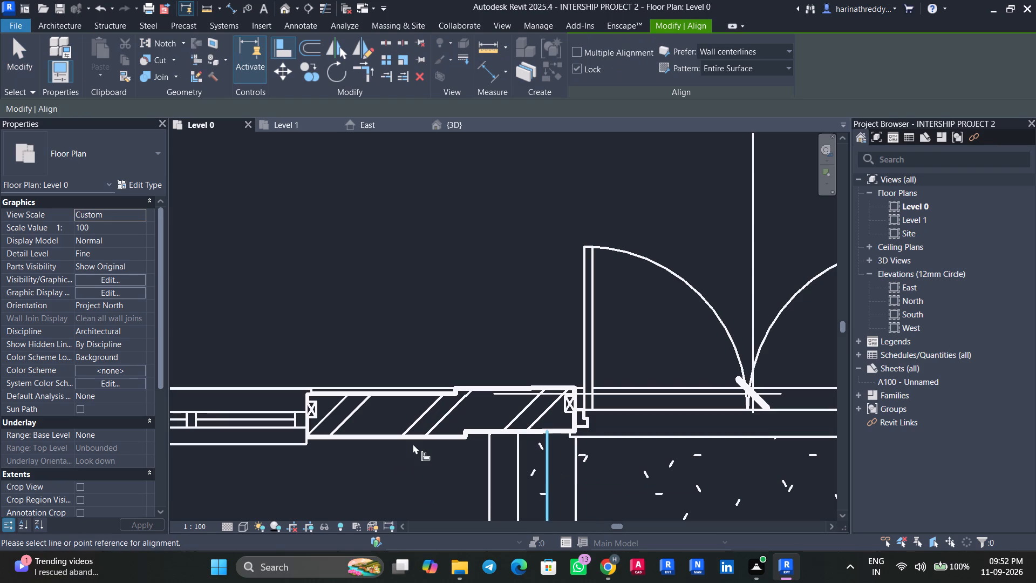
{"action": "left_click", "coordinate": [414, 439]}
{"action": "left_click", "coordinate": [475, 437]}
{"action": "key", "text": "Escape"}
{"action": "key", "text": "Escape"}
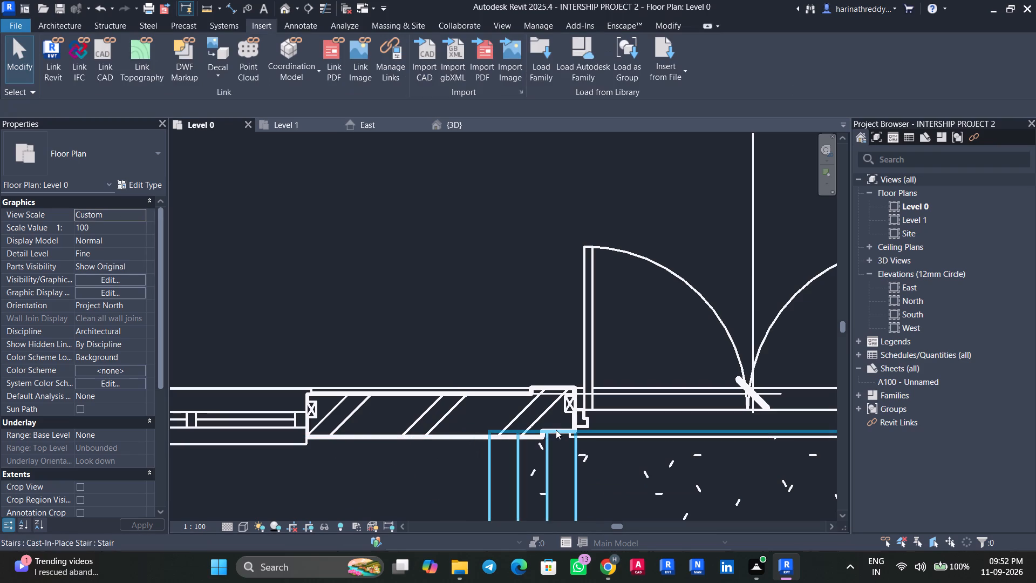
{"action": "key", "text": "Escape"}
Align the outer face of the wall segment holding the double doors with the windowed front wall's outer face.
{"action": "left_click", "coordinate": [542, 383]}
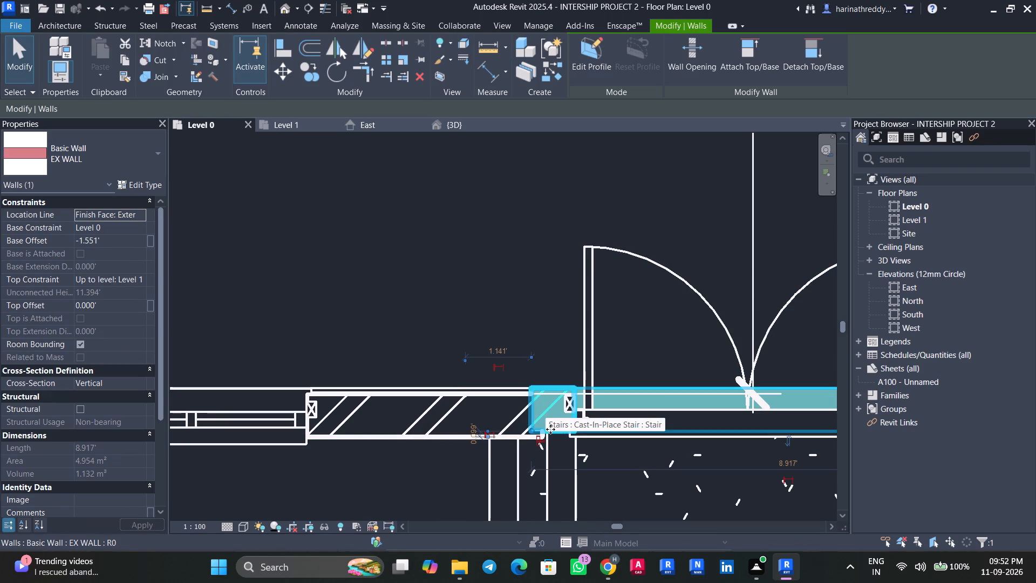
{"action": "scroll", "coordinate": [563, 464], "scroll_direction": "up", "scroll_amount": 2}
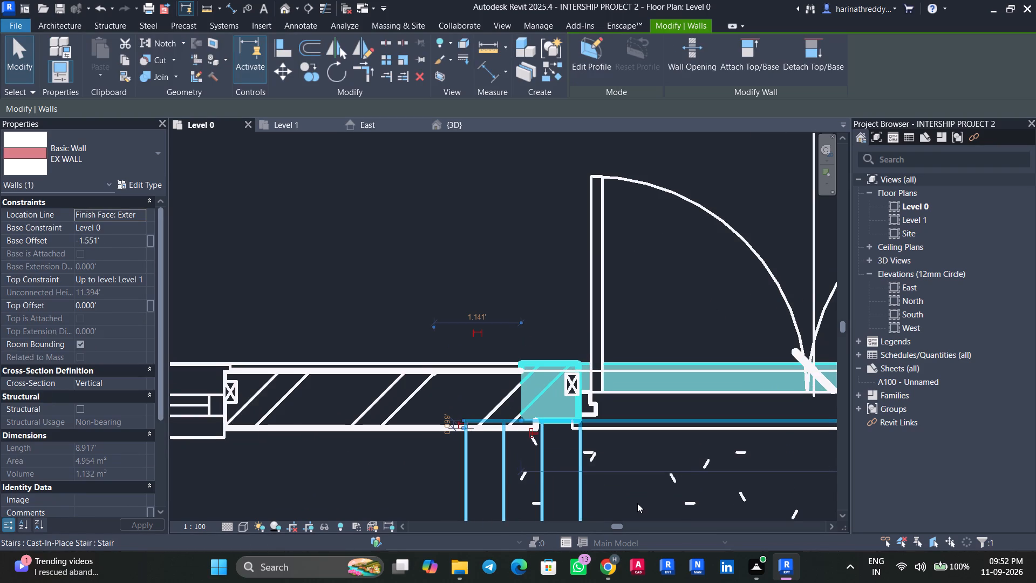
{"action": "key", "text": "Escape"}
{"action": "type", "text": "AL"}
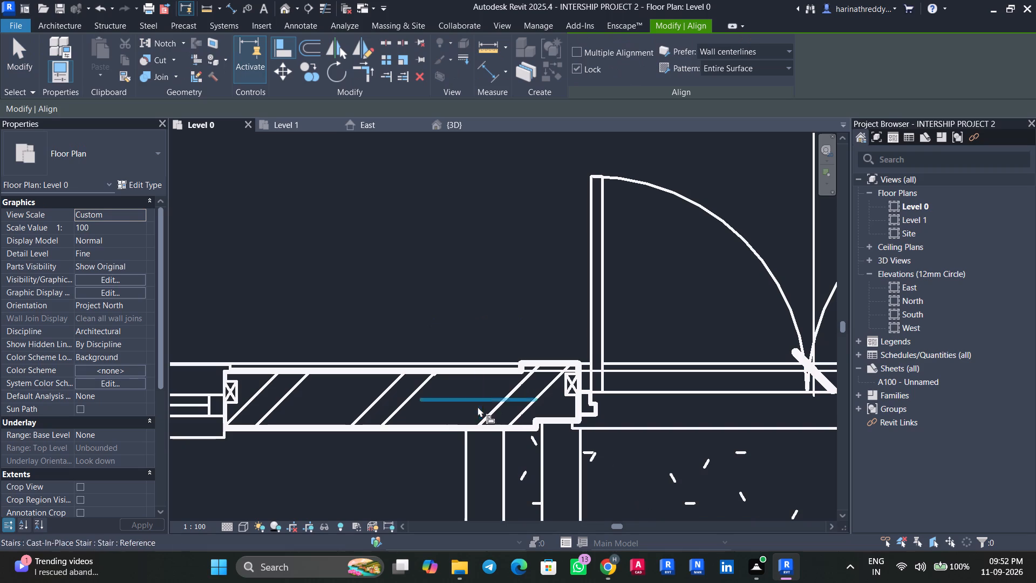
{"action": "left_click", "coordinate": [499, 424]}
{"action": "left_click", "coordinate": [564, 422]}
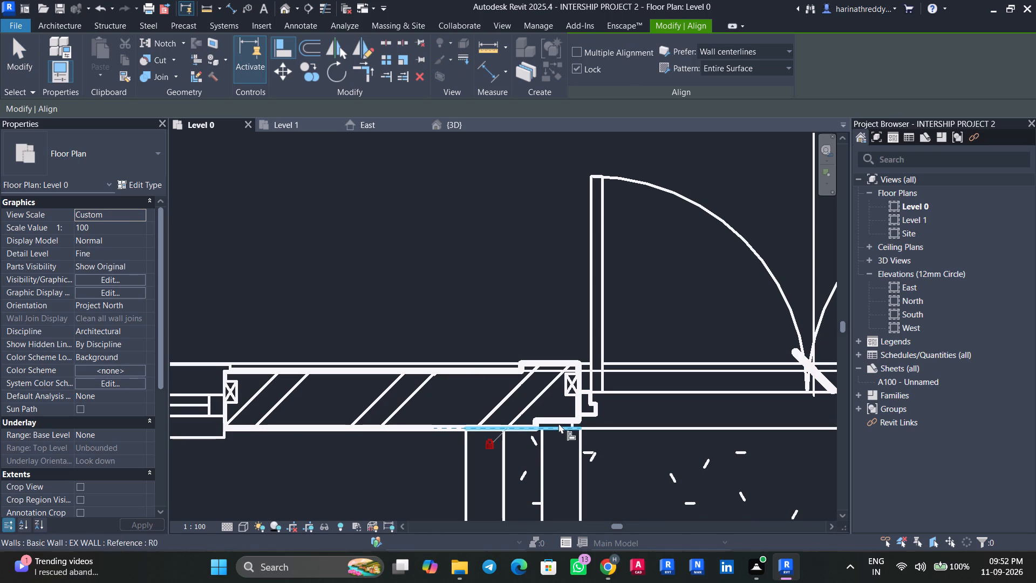
{"action": "key", "text": "Escape"}
{"action": "left_click", "coordinate": [522, 432]}
{"action": "left_click", "coordinate": [550, 419]}
{"action": "key", "text": "Escape"}
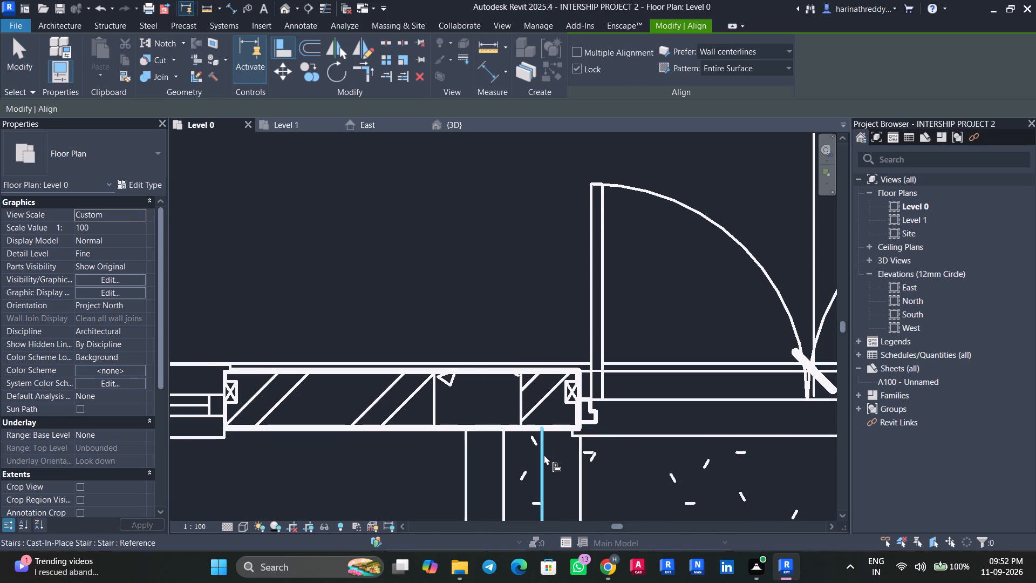
{"action": "key", "text": "Escape"}
Align the outer face of the column at the living room and bedroom partition with the front wall's outer face.
{"action": "scroll", "coordinate": [536, 442], "scroll_direction": "down", "scroll_amount": 10}
{"action": "key", "text": "Escape"}
{"action": "scroll", "coordinate": [702, 445], "scroll_direction": "up", "scroll_amount": 4}
{"action": "left_click", "coordinate": [715, 430]}
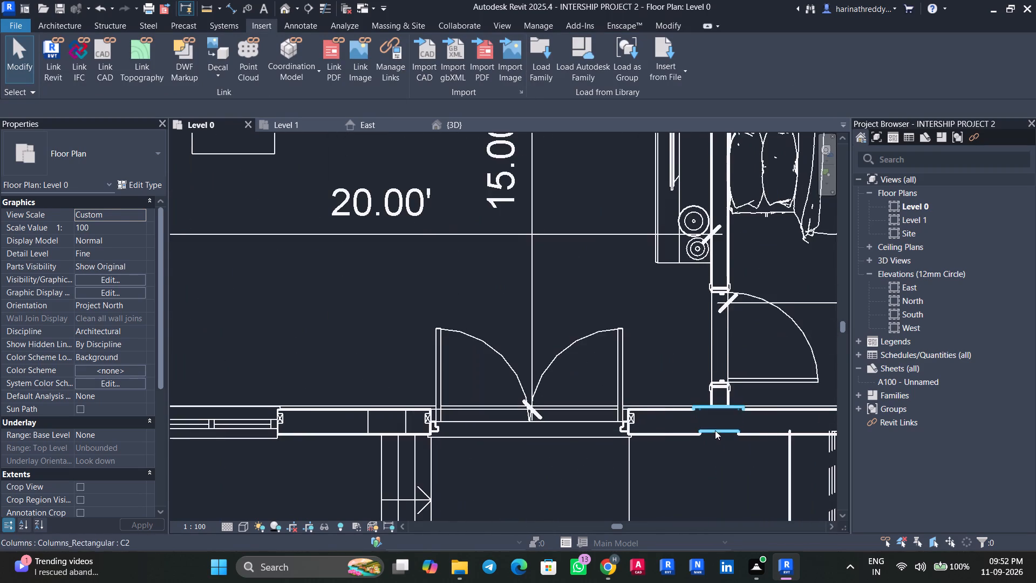
{"action": "middle_click_drag", "start_coordinate": [726, 471], "coordinate": [656, 418]}
{"action": "key", "text": "Escape"}
{"action": "type", "text": "AL"}
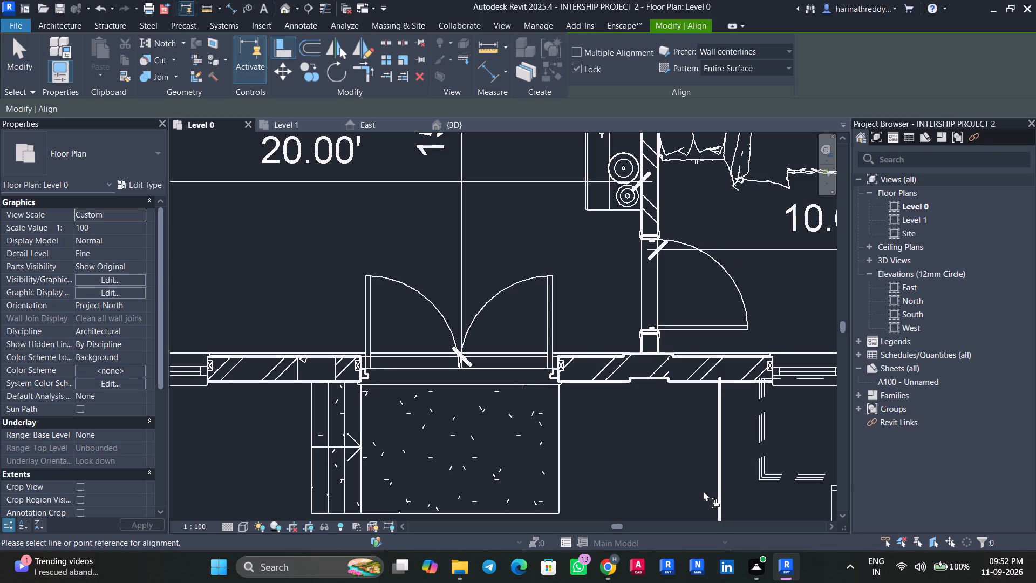
{"action": "left_click", "coordinate": [606, 382]}
{"action": "left_click", "coordinate": [642, 380]}
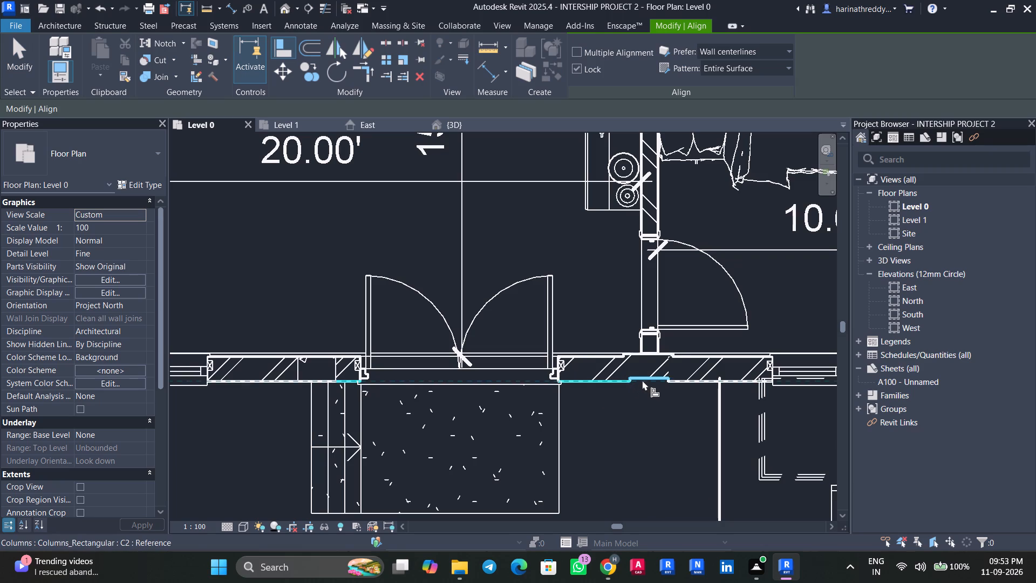
{"action": "key", "text": "Escape"}
{"action": "key", "text": "Escape"}
{"action": "key", "text": "Escape"}
Extend the end of the inner partition between the living room and bedroom into the front wall.
{"action": "left_click", "coordinate": [651, 342]}
{"action": "scroll", "coordinate": [654, 351], "scroll_direction": "up", "scroll_amount": 6}
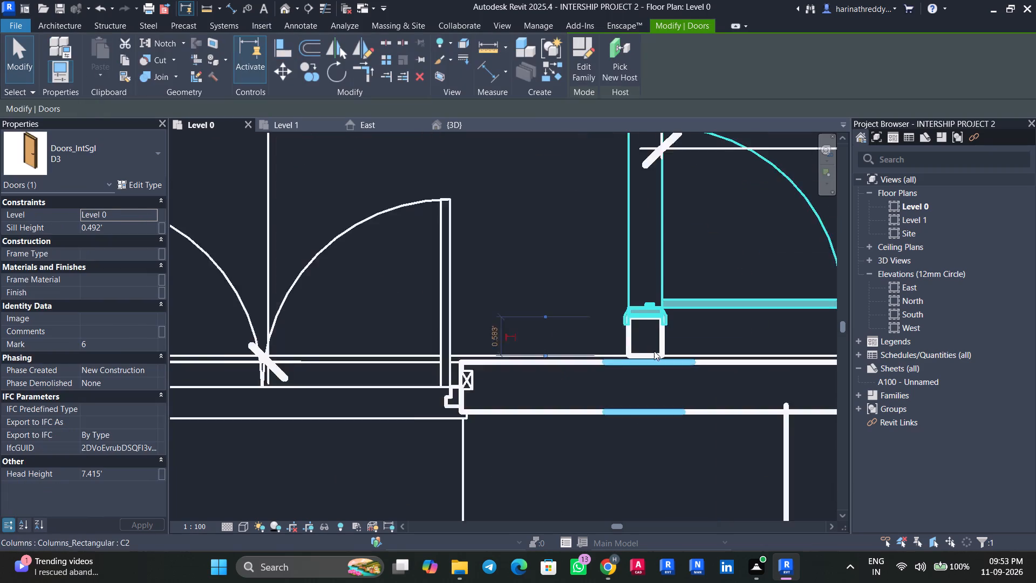
{"action": "key", "text": "Escape"}
{"action": "left_click", "coordinate": [661, 351]}
{"action": "key", "text": "Escape"}
{"action": "left_click", "coordinate": [651, 354]}
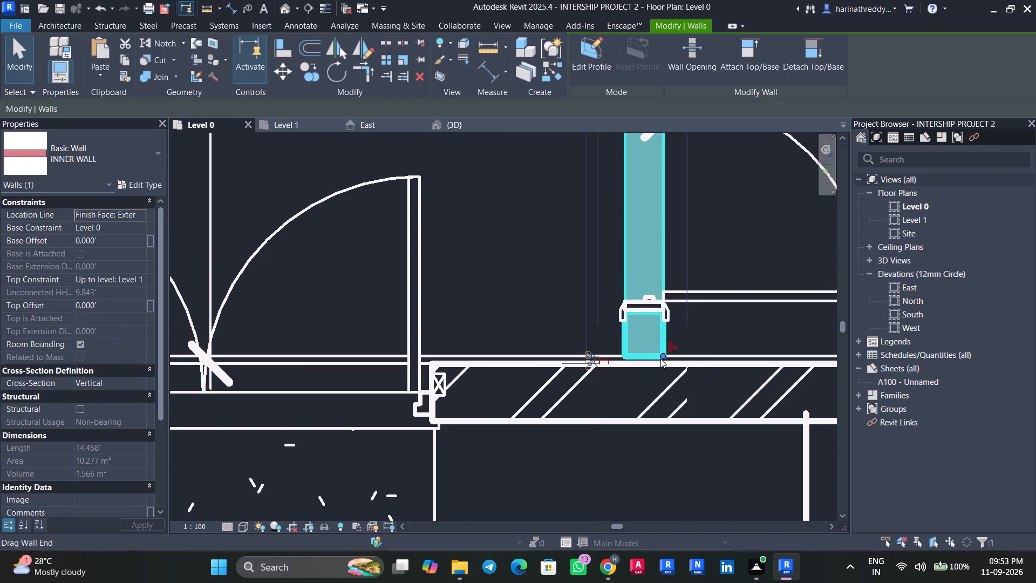
{"action": "left_click_drag", "start_coordinate": [662, 354], "coordinate": [662, 361]}
{"action": "left_click_drag", "start_coordinate": [662, 356], "coordinate": [664, 373]}
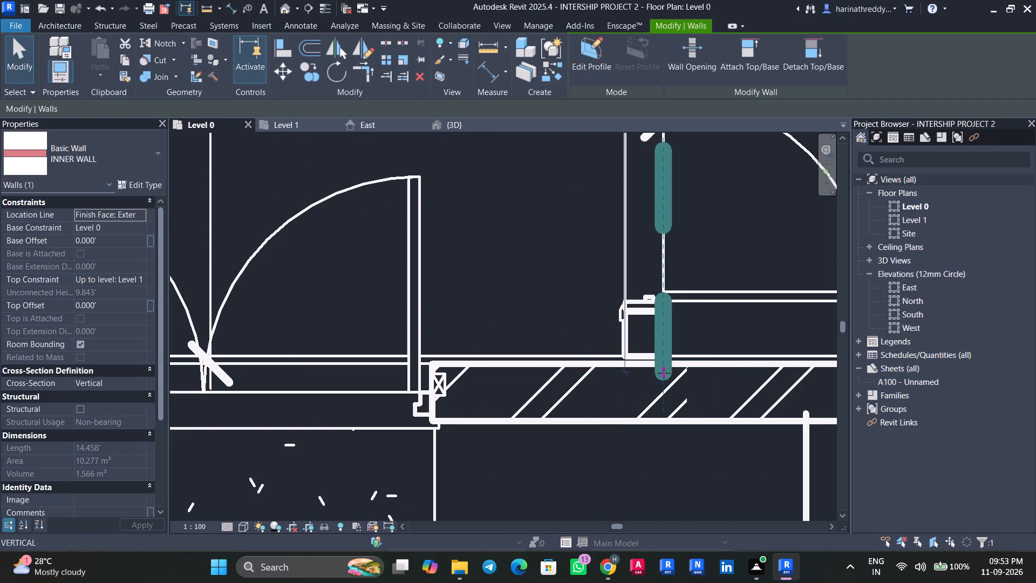
{"action": "left_click_drag", "start_coordinate": [664, 373], "coordinate": [659, 376]}
{"action": "key", "text": "Escape"}
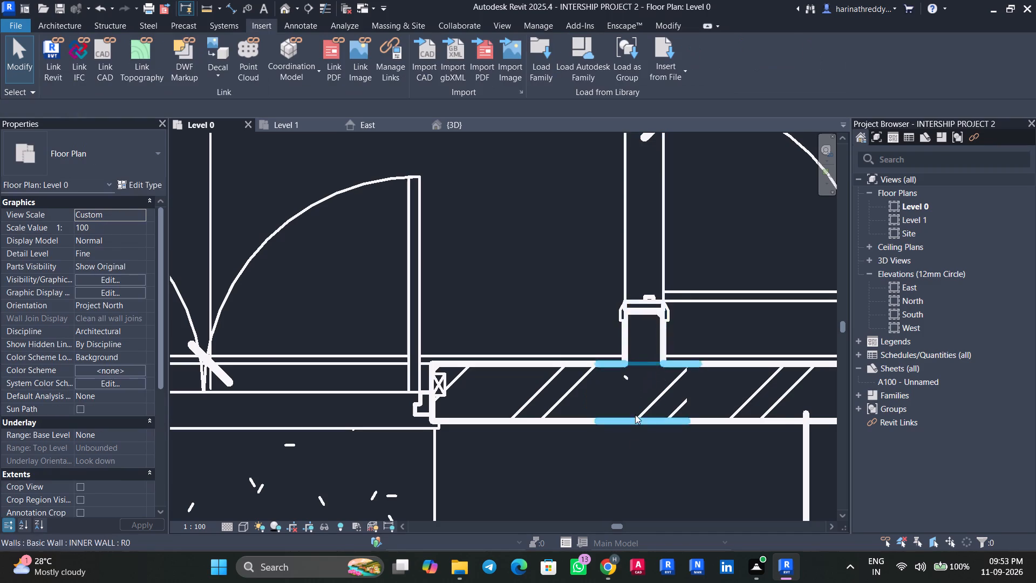
Dimension the depth of the landing outside the double doors, from its outer edge to the front wall's outer face.
{"action": "scroll", "coordinate": [634, 443], "scroll_direction": "down", "scroll_amount": 12}
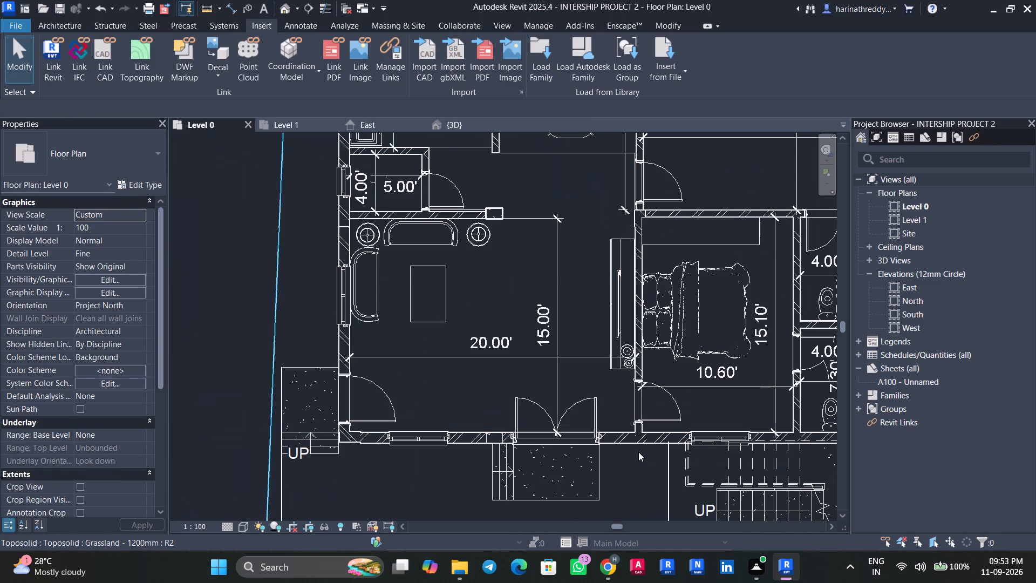
{"action": "scroll", "coordinate": [631, 464], "scroll_direction": "down", "scroll_amount": 5}
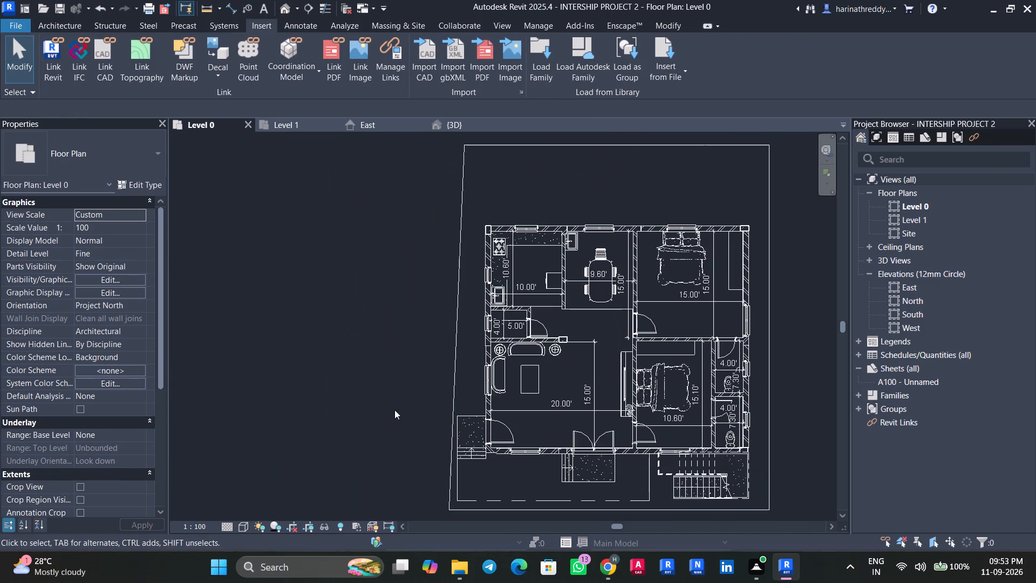
{"action": "scroll", "coordinate": [397, 412], "scroll_direction": "up", "scroll_amount": 1}
{"action": "scroll", "coordinate": [397, 412], "scroll_direction": "down", "scroll_amount": 1}
{"action": "scroll", "coordinate": [397, 412], "scroll_direction": "up", "scroll_amount": 3}
{"action": "middle_click_drag", "start_coordinate": [397, 412], "coordinate": [302, 329]}
{"action": "scroll", "coordinate": [302, 329], "scroll_direction": "up", "scroll_amount": 1}
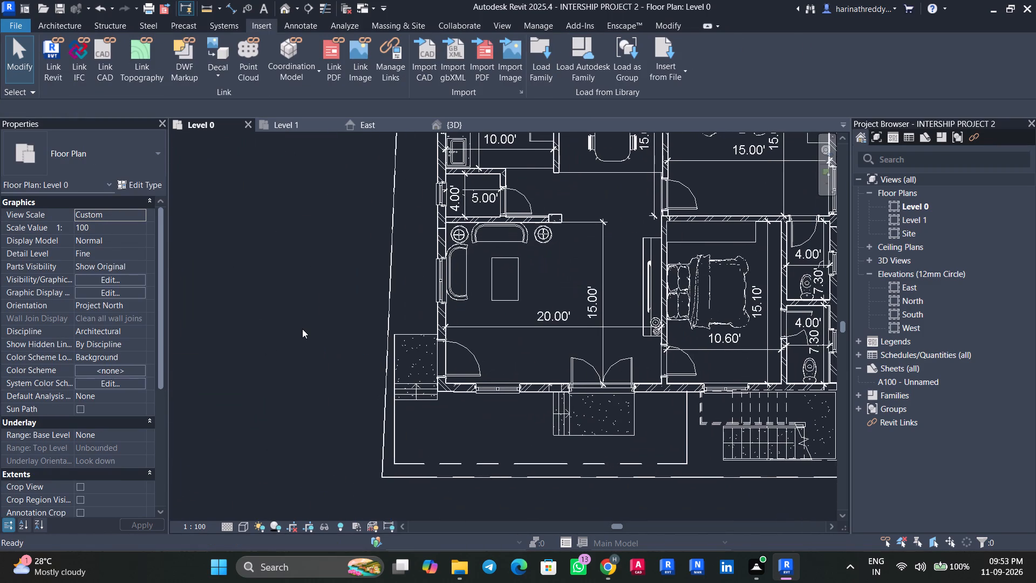
{"action": "scroll", "coordinate": [302, 329], "scroll_direction": "up", "scroll_amount": 1}
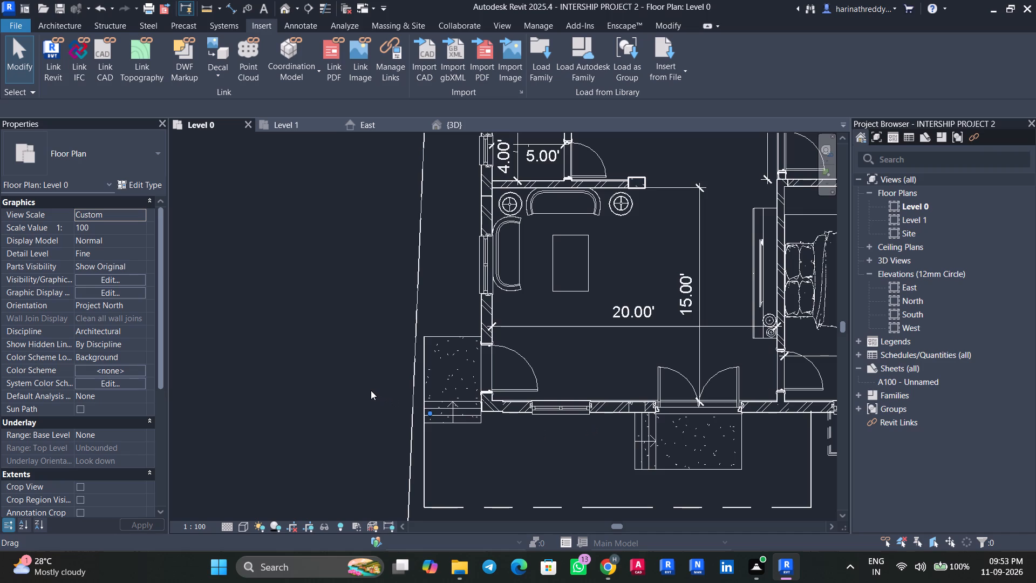
{"action": "scroll", "coordinate": [371, 390], "scroll_direction": "down", "scroll_amount": 2}
{"action": "middle_click_drag", "start_coordinate": [371, 390], "coordinate": [338, 345]}
{"action": "key", "text": "d"}
{"action": "key", "text": "i"}
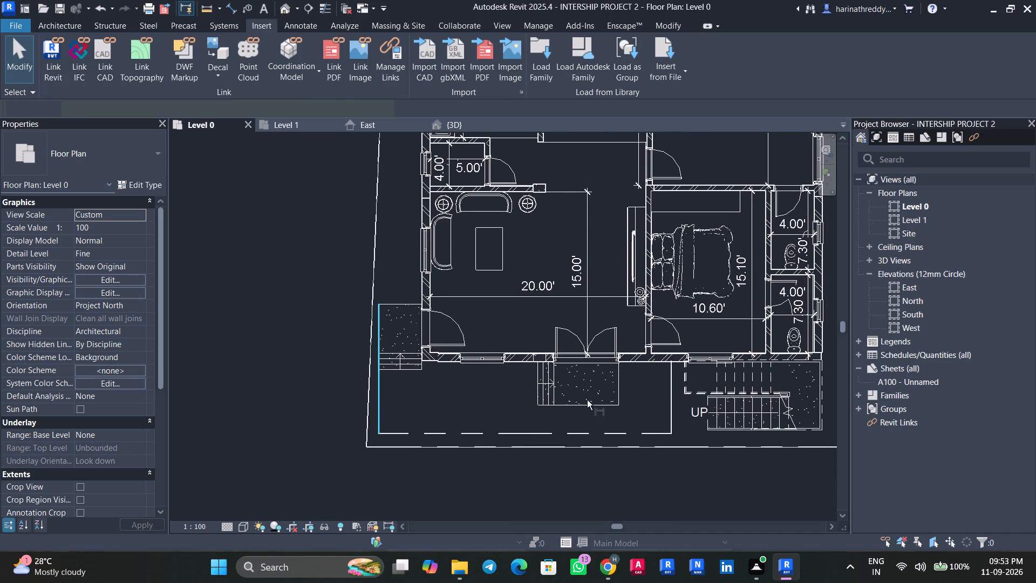
{"action": "scroll", "coordinate": [610, 395], "scroll_direction": "up", "scroll_amount": 6}
{"action": "left_click", "coordinate": [614, 418]}
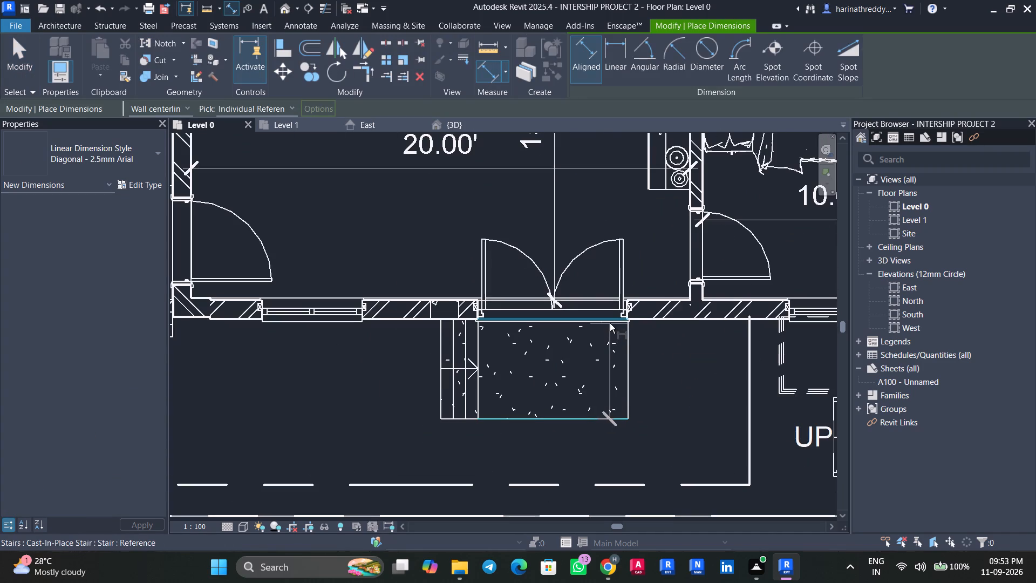
{"action": "left_click", "coordinate": [610, 323]}
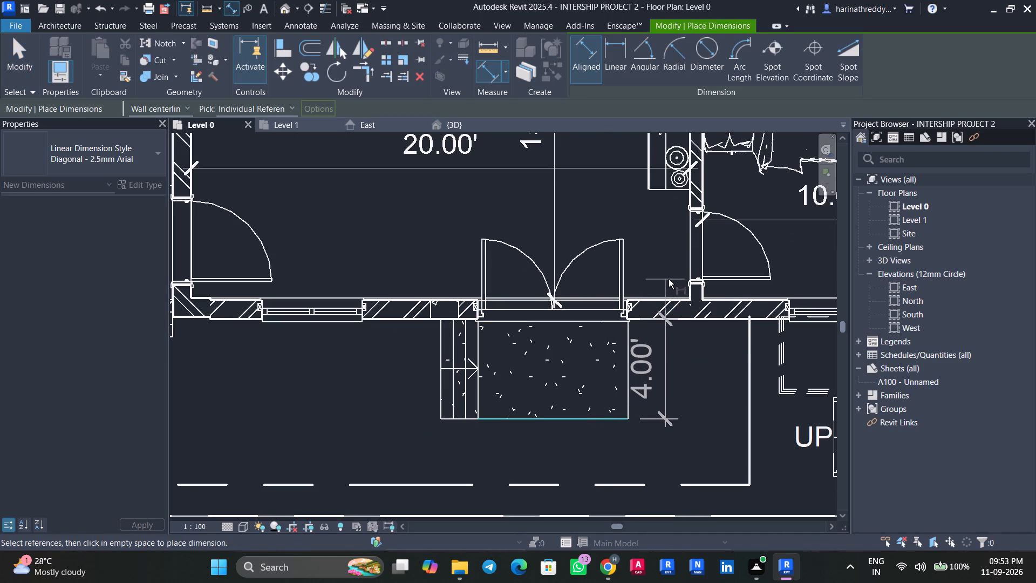
{"action": "left_click", "coordinate": [682, 275]}
Dimension the width of the side entrance landing, from its outer edge to the living room's exterior wall, just above the landing.
{"action": "scroll", "coordinate": [541, 374], "scroll_direction": "down", "scroll_amount": 1}
{"action": "scroll", "coordinate": [541, 374], "scroll_direction": "up", "scroll_amount": 1}
{"action": "scroll", "coordinate": [541, 374], "scroll_direction": "down", "scroll_amount": 2}
{"action": "middle_click_drag", "start_coordinate": [394, 391], "coordinate": [605, 494]}
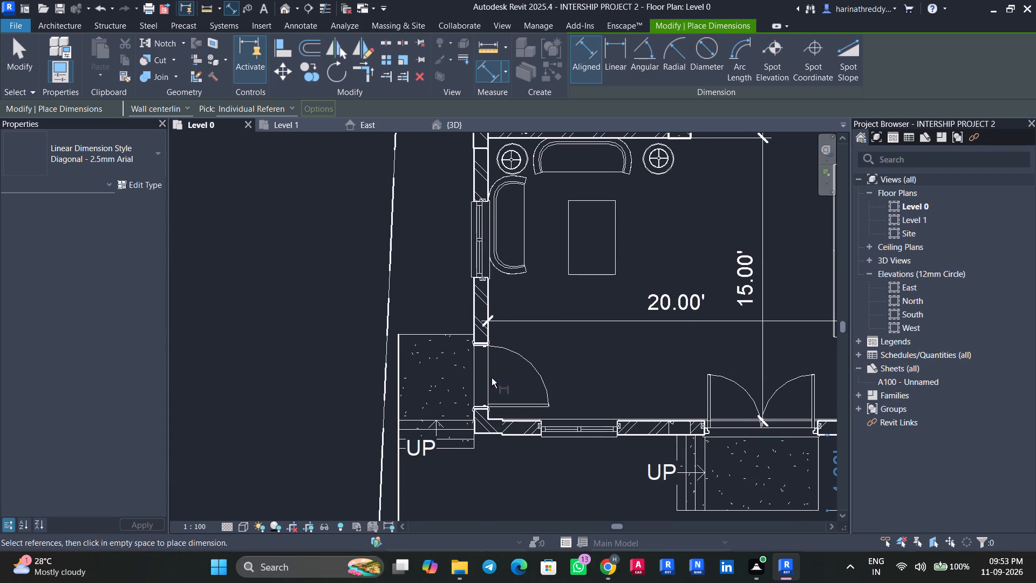
{"action": "left_click", "coordinate": [403, 353]}
{"action": "left_click", "coordinate": [472, 352]}
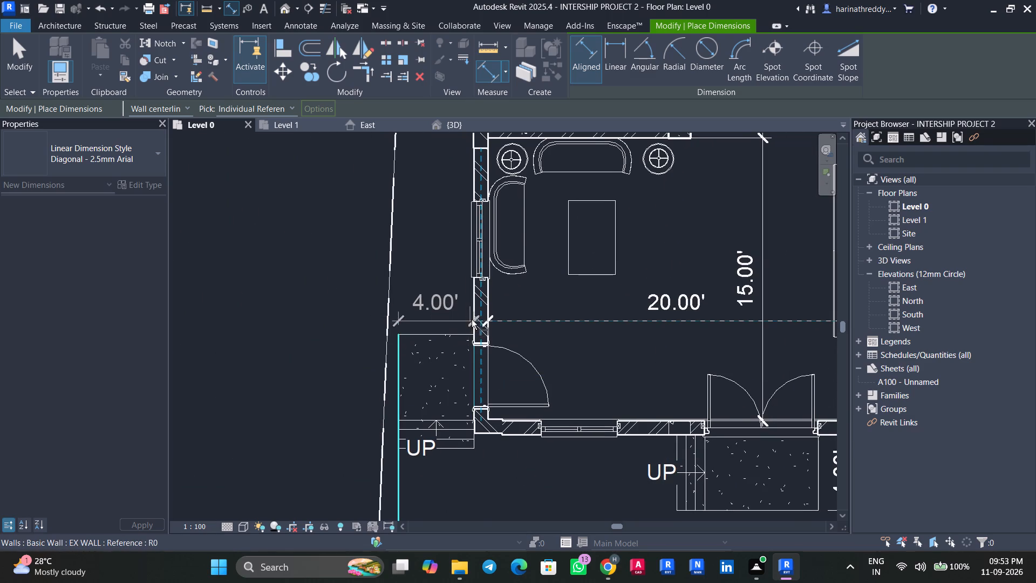
{"action": "left_click", "coordinate": [513, 313]}
{"action": "key", "text": "Escape"}
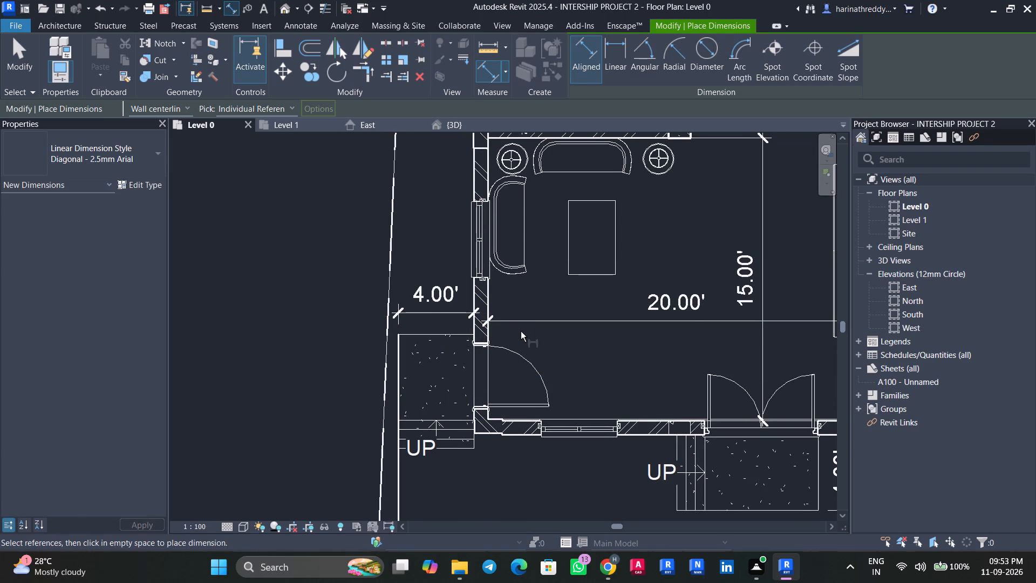
{"action": "key", "text": "Escape"}
{"action": "key", "text": "Escape"}
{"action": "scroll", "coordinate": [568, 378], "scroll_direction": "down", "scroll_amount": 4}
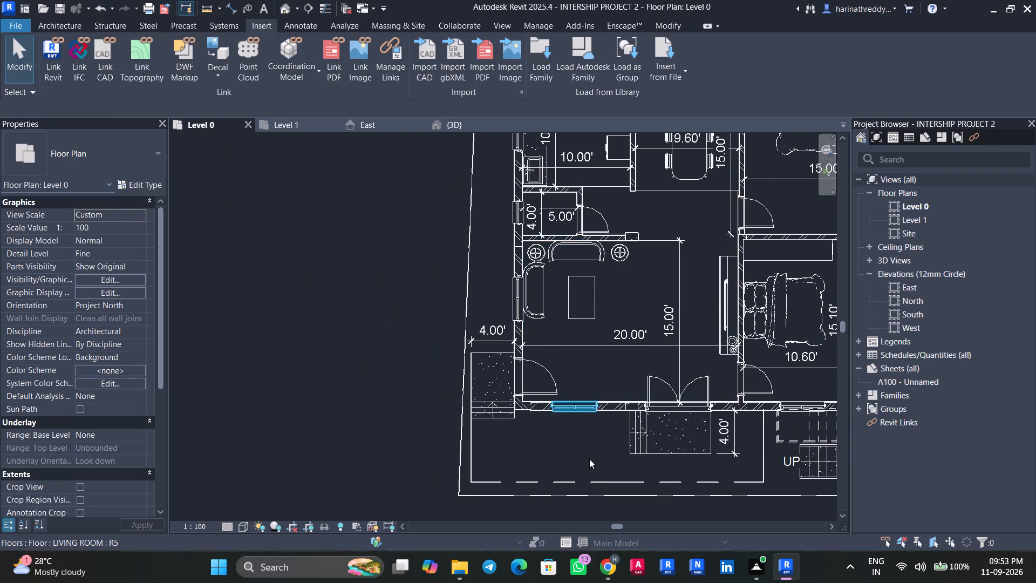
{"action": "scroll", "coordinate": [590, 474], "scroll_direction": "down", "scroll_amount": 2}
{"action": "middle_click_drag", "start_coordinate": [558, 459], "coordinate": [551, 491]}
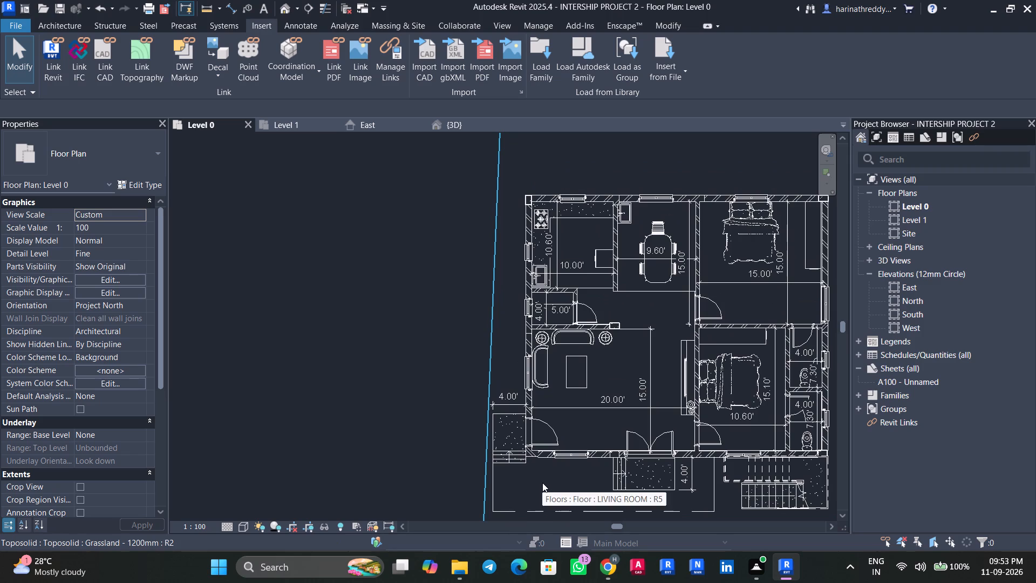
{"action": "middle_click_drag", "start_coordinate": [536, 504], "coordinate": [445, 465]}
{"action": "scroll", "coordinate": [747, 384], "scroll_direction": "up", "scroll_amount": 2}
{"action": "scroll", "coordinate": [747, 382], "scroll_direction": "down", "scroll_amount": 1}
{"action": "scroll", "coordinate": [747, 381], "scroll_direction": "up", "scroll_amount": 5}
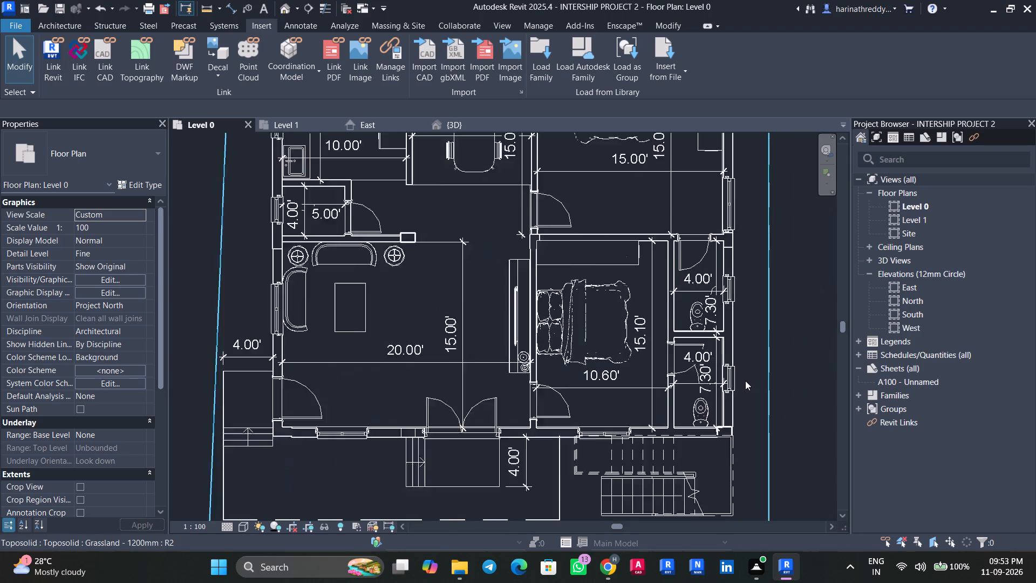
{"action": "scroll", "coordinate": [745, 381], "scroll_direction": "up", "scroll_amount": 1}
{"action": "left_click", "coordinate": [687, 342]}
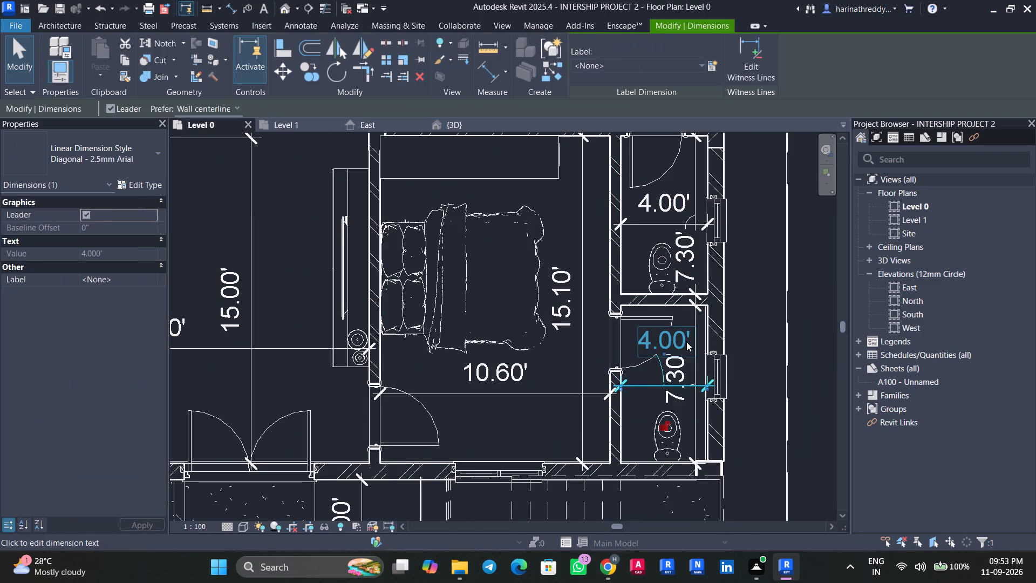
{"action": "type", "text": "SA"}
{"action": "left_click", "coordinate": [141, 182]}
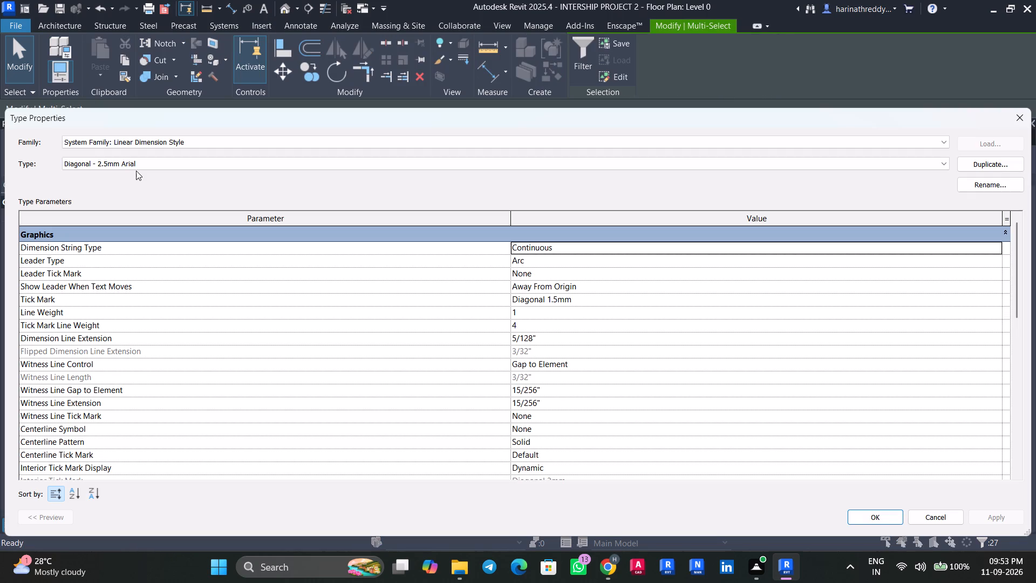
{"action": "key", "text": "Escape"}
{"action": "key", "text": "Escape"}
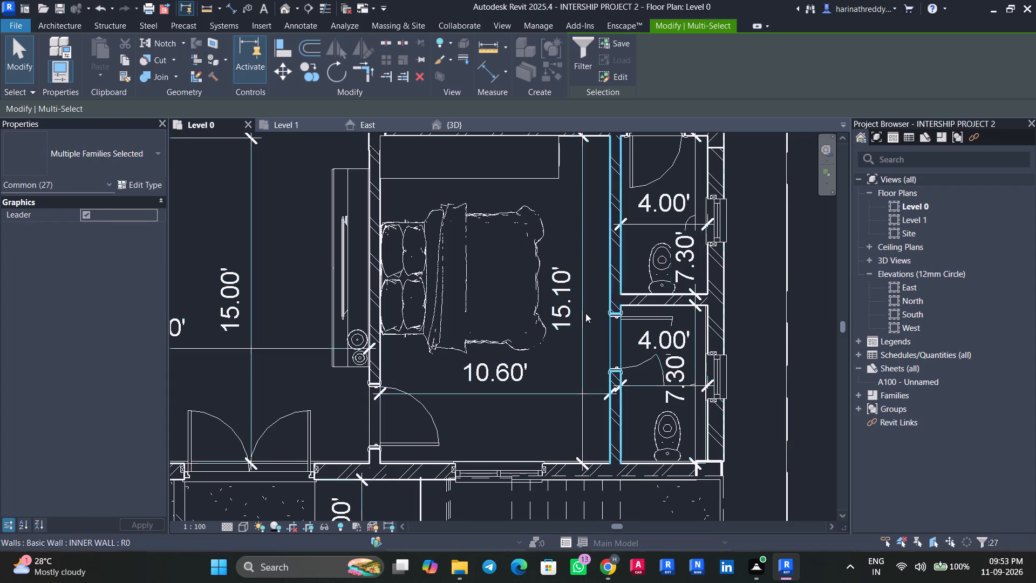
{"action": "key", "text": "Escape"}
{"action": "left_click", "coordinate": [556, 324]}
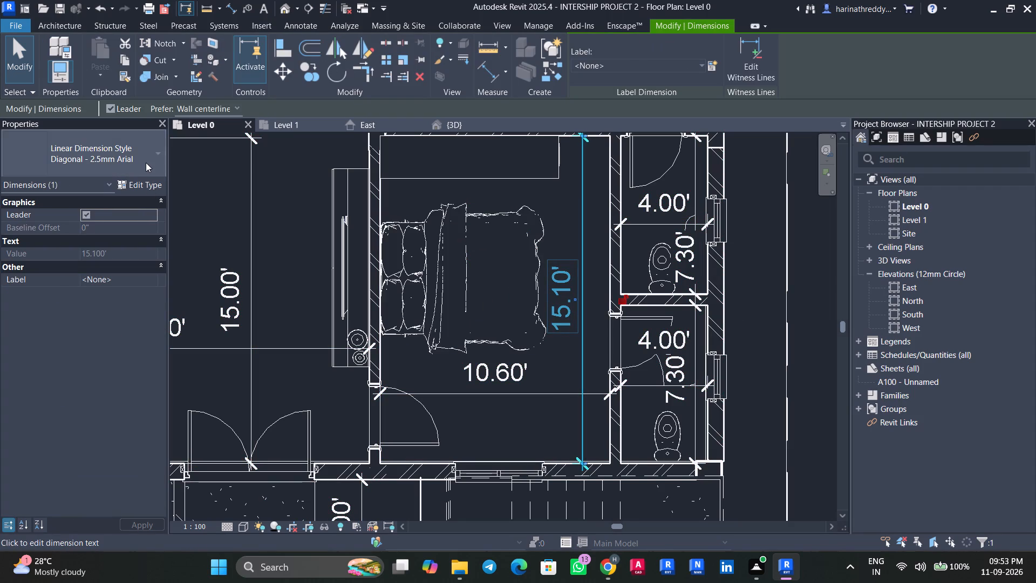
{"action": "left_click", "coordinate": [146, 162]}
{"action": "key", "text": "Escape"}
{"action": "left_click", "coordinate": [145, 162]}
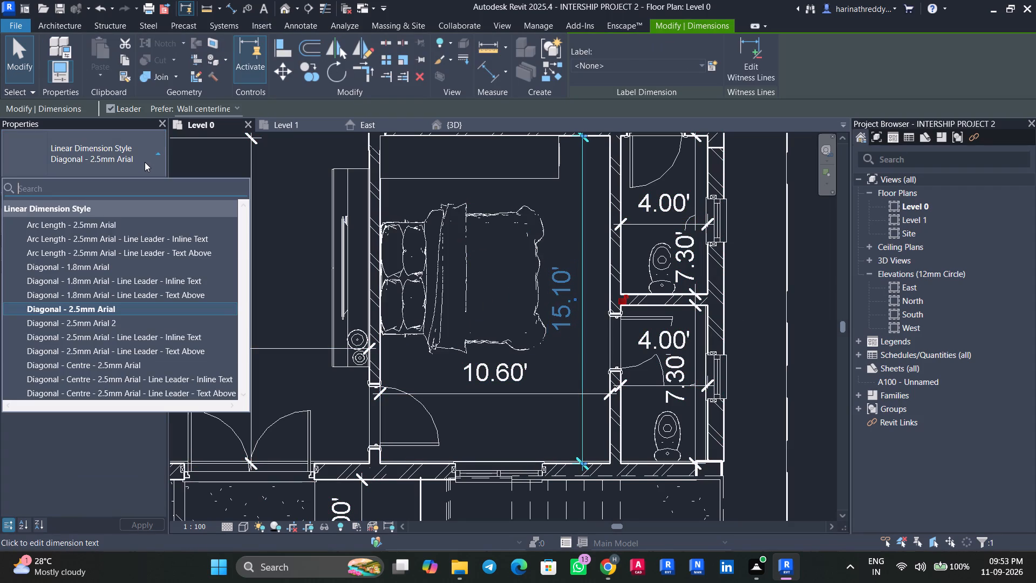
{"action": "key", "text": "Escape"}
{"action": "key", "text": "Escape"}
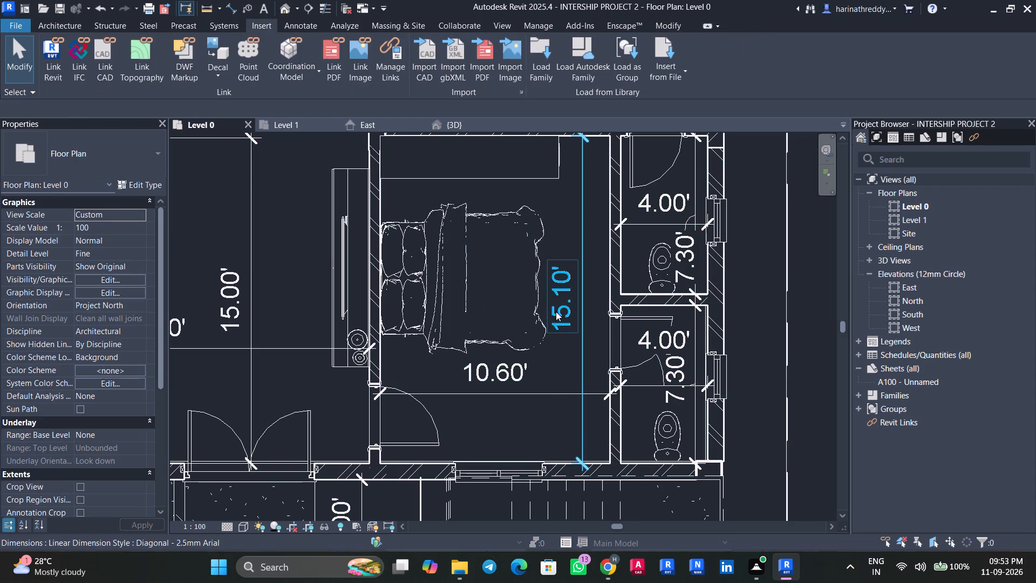
Change all dimensions of the bedroom dimension's type to the Diagonal - 1.8mm Arial style.
{"action": "left_click", "coordinate": [556, 311]}
{"action": "type", "text": "SA"}
{"action": "left_click", "coordinate": [50, 157]}
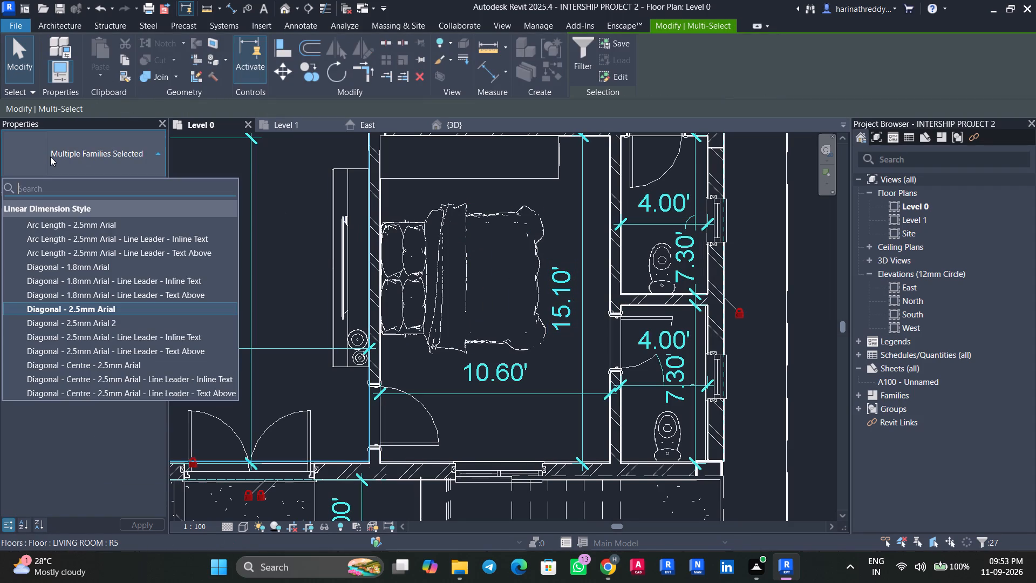
{"action": "left_click", "coordinate": [86, 269]}
{"action": "key", "text": "Escape"}
{"action": "key", "text": "Escape"}
Examine the room dimensions across the floor plan for legibility.
{"action": "scroll", "coordinate": [500, 424], "scroll_direction": "down", "scroll_amount": 3}
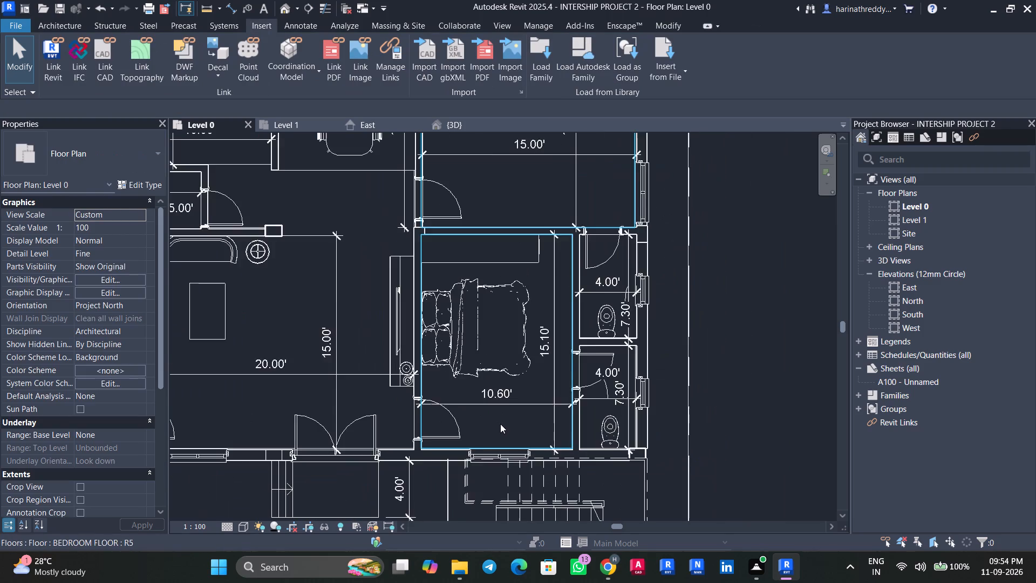
{"action": "scroll", "coordinate": [500, 424], "scroll_direction": "down", "scroll_amount": 4}
{"action": "scroll", "coordinate": [256, 316], "scroll_direction": "up", "scroll_amount": 1}
{"action": "scroll", "coordinate": [256, 315], "scroll_direction": "down", "scroll_amount": 1}
{"action": "scroll", "coordinate": [256, 315], "scroll_direction": "up", "scroll_amount": 3}
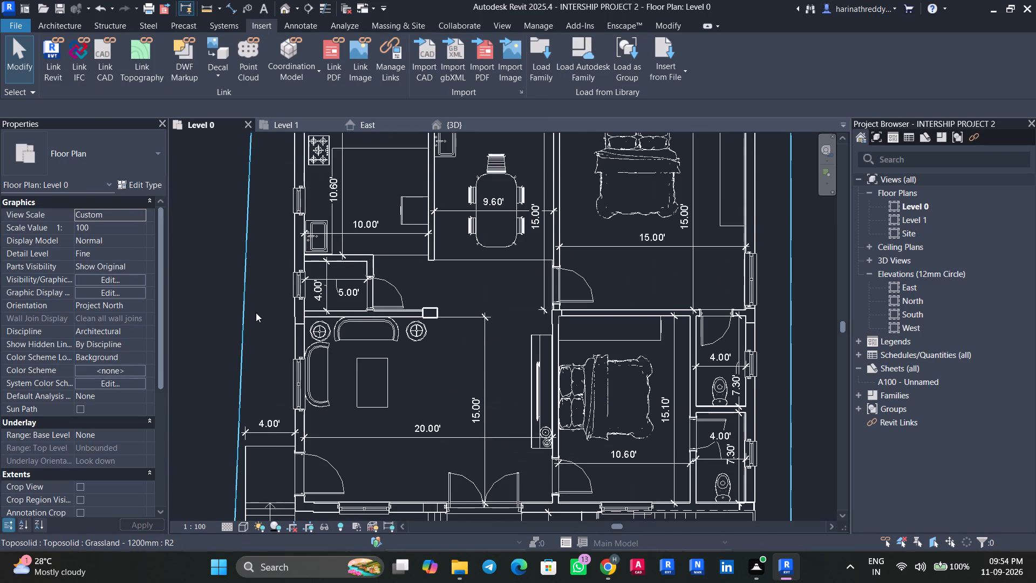
{"action": "scroll", "coordinate": [256, 316], "scroll_direction": "up", "scroll_amount": 1}
{"action": "middle_click_drag", "start_coordinate": [256, 316], "coordinate": [277, 376]}
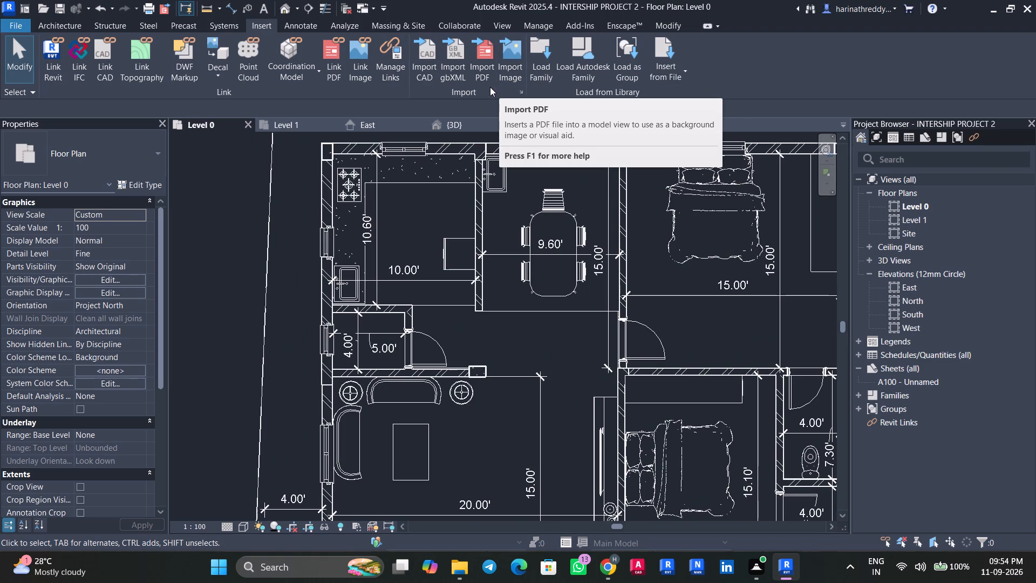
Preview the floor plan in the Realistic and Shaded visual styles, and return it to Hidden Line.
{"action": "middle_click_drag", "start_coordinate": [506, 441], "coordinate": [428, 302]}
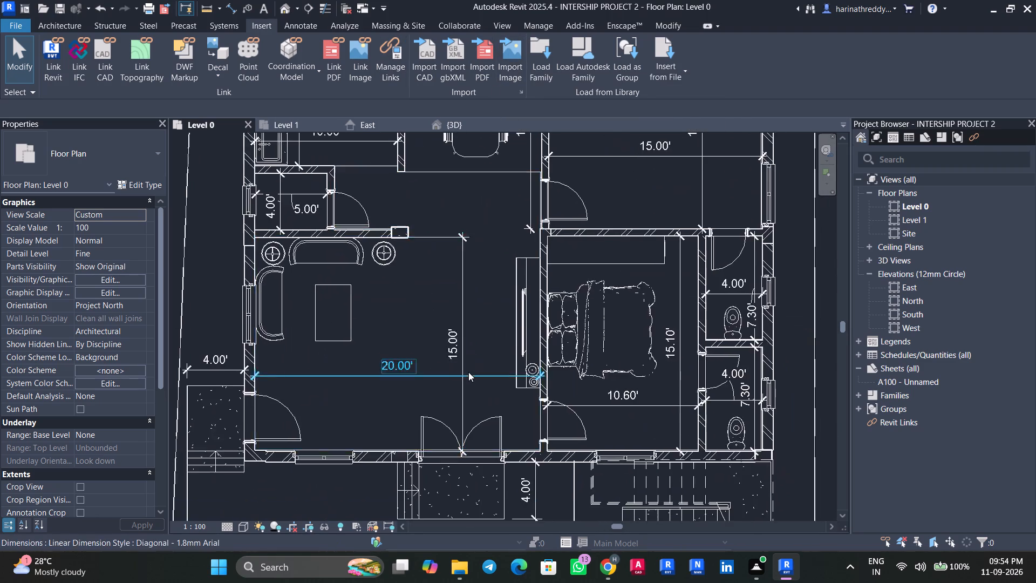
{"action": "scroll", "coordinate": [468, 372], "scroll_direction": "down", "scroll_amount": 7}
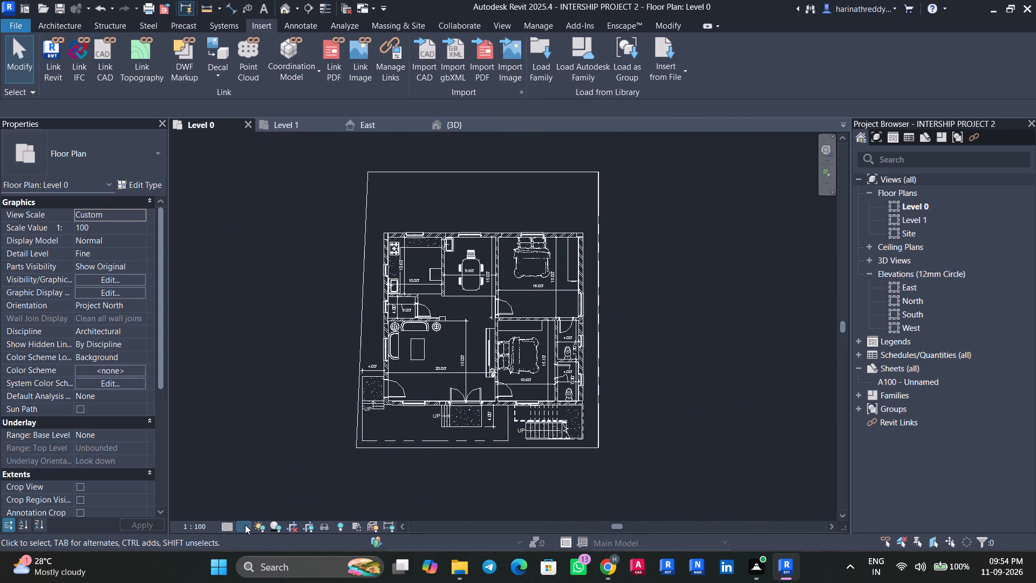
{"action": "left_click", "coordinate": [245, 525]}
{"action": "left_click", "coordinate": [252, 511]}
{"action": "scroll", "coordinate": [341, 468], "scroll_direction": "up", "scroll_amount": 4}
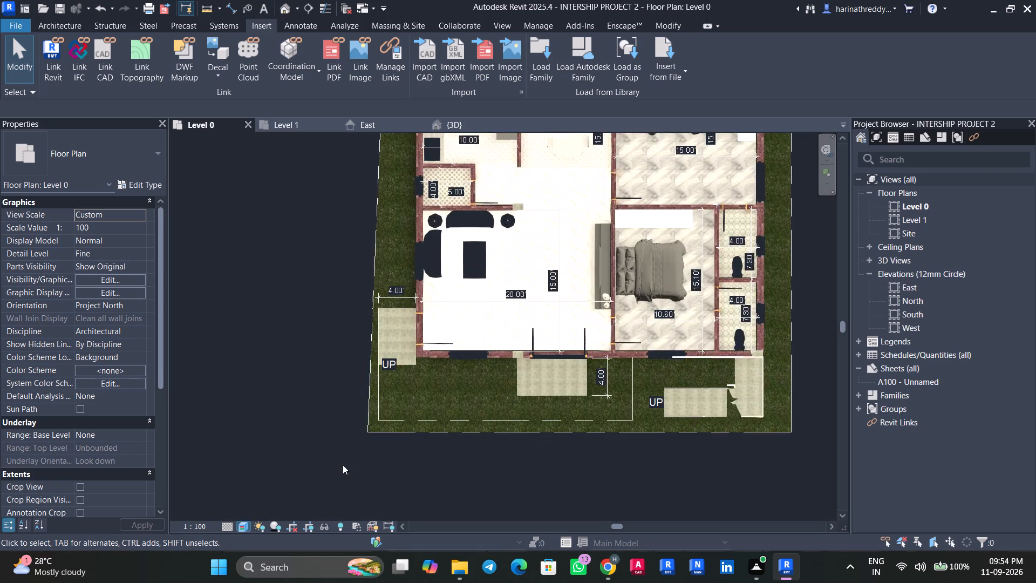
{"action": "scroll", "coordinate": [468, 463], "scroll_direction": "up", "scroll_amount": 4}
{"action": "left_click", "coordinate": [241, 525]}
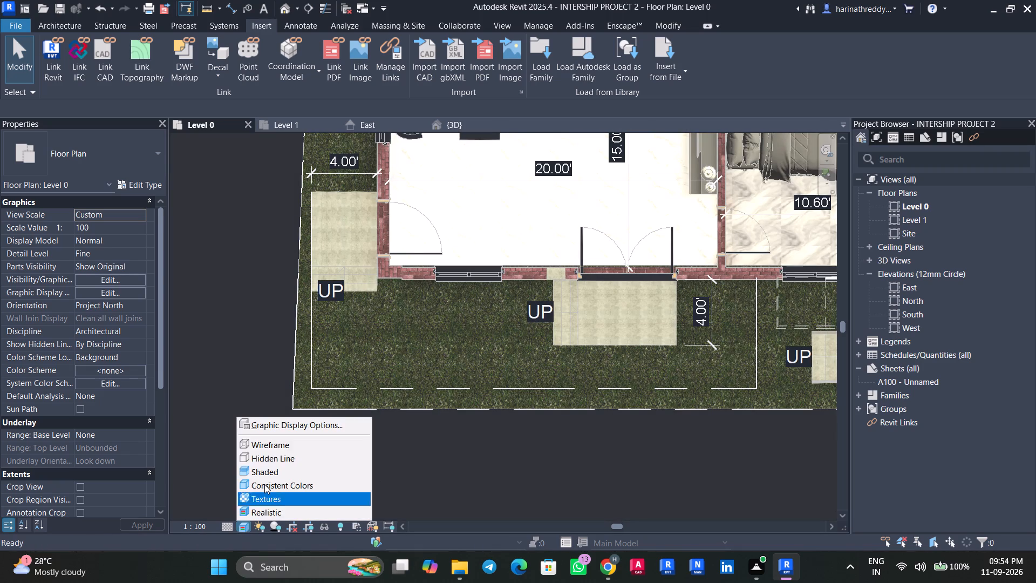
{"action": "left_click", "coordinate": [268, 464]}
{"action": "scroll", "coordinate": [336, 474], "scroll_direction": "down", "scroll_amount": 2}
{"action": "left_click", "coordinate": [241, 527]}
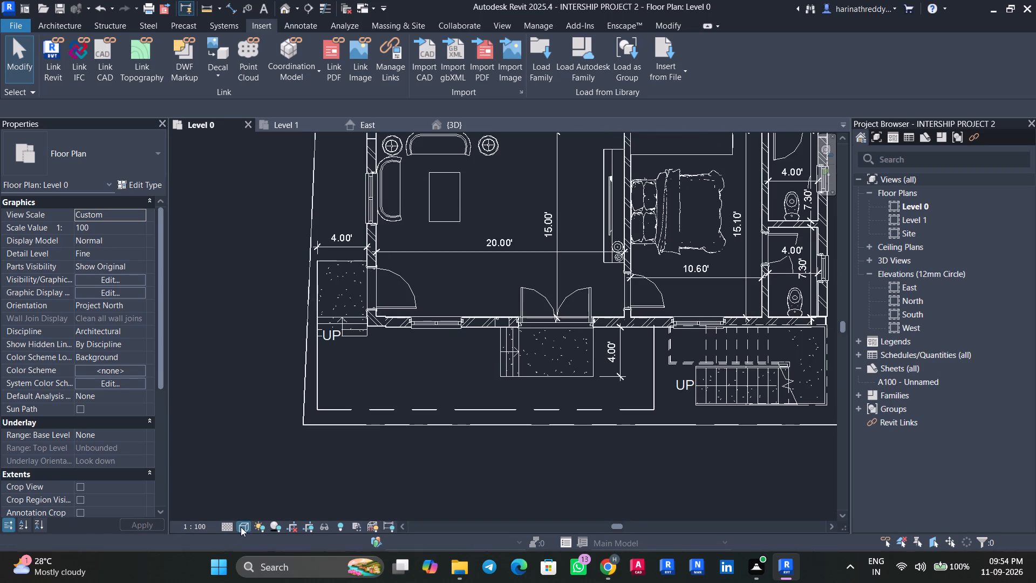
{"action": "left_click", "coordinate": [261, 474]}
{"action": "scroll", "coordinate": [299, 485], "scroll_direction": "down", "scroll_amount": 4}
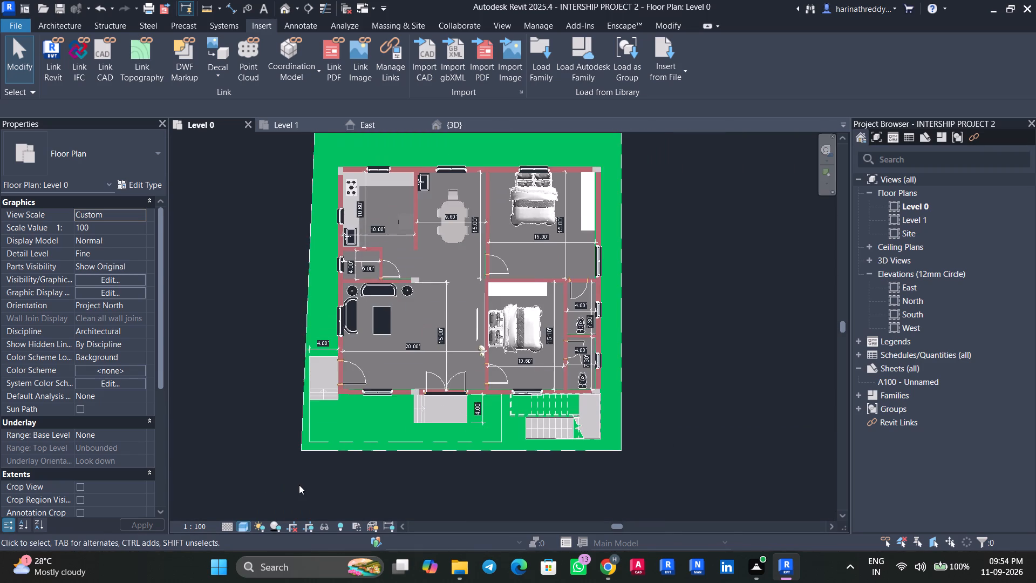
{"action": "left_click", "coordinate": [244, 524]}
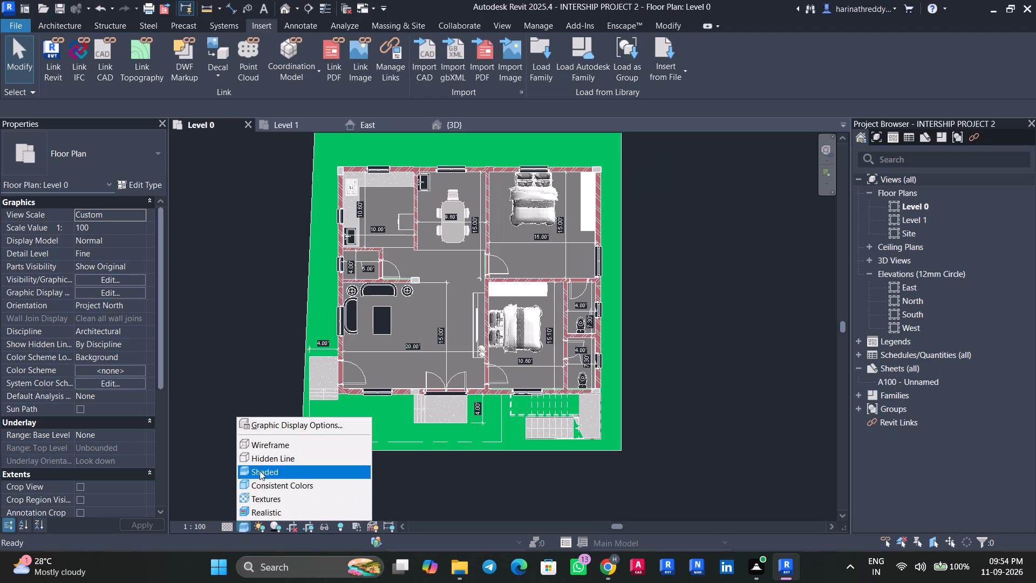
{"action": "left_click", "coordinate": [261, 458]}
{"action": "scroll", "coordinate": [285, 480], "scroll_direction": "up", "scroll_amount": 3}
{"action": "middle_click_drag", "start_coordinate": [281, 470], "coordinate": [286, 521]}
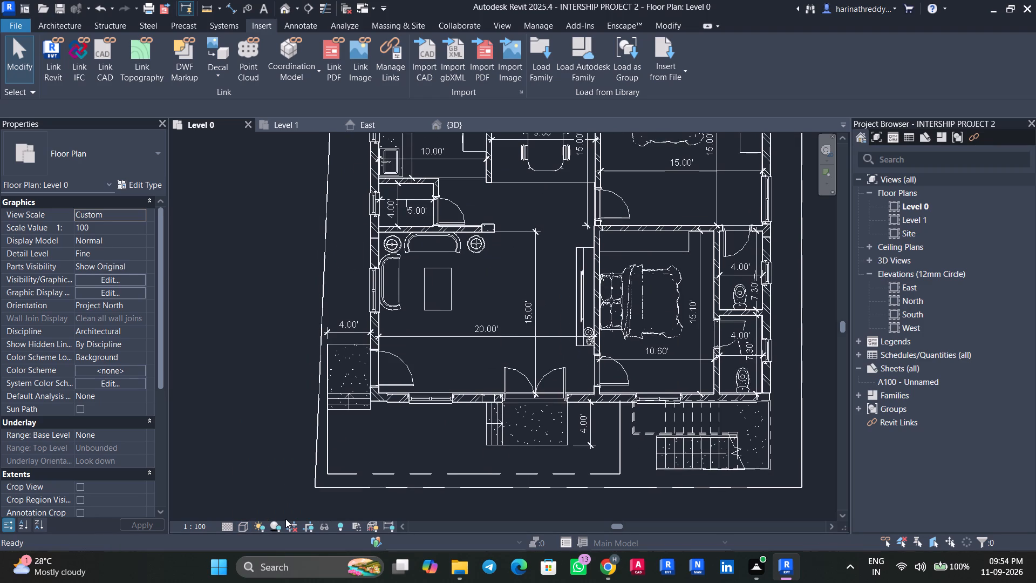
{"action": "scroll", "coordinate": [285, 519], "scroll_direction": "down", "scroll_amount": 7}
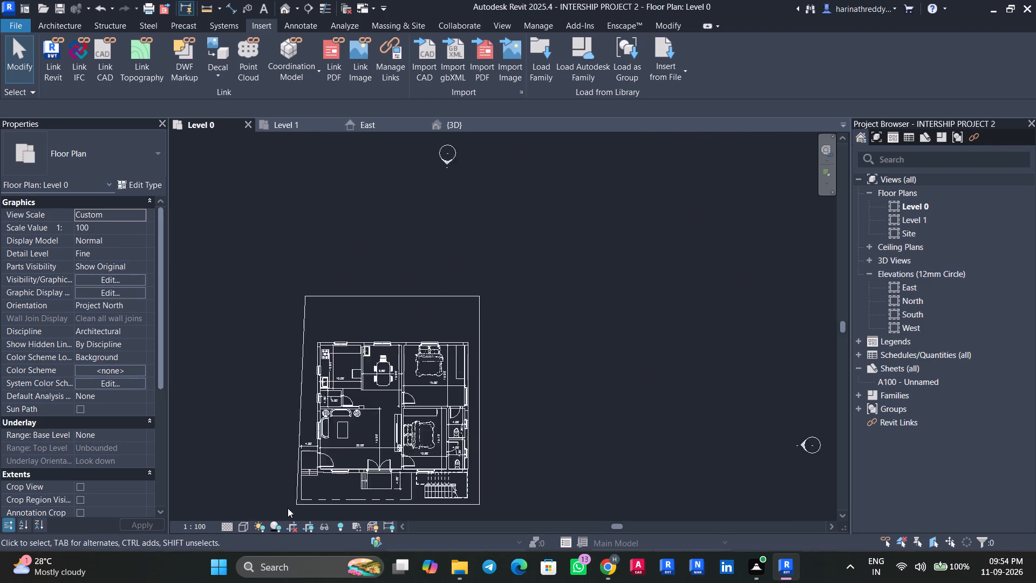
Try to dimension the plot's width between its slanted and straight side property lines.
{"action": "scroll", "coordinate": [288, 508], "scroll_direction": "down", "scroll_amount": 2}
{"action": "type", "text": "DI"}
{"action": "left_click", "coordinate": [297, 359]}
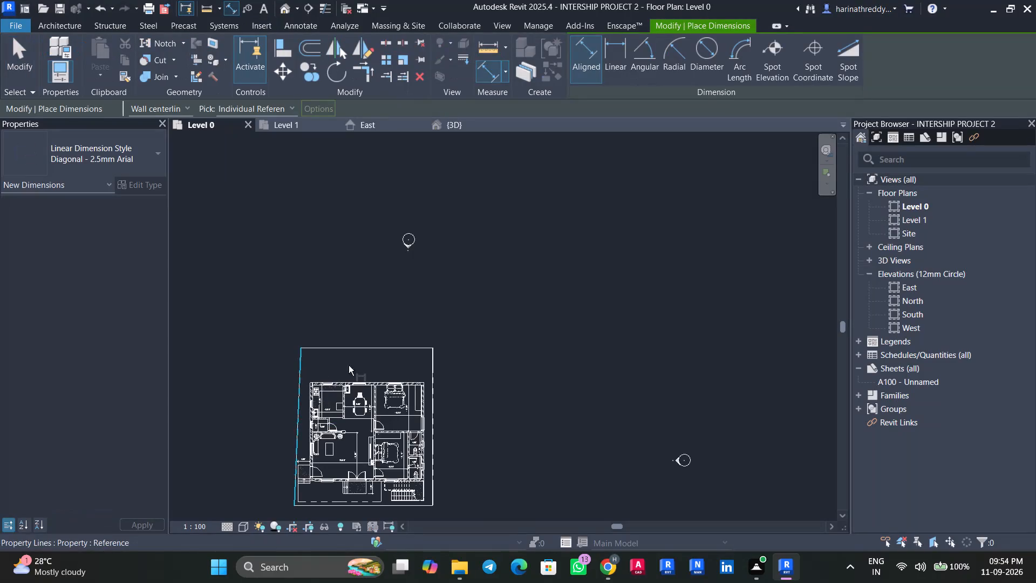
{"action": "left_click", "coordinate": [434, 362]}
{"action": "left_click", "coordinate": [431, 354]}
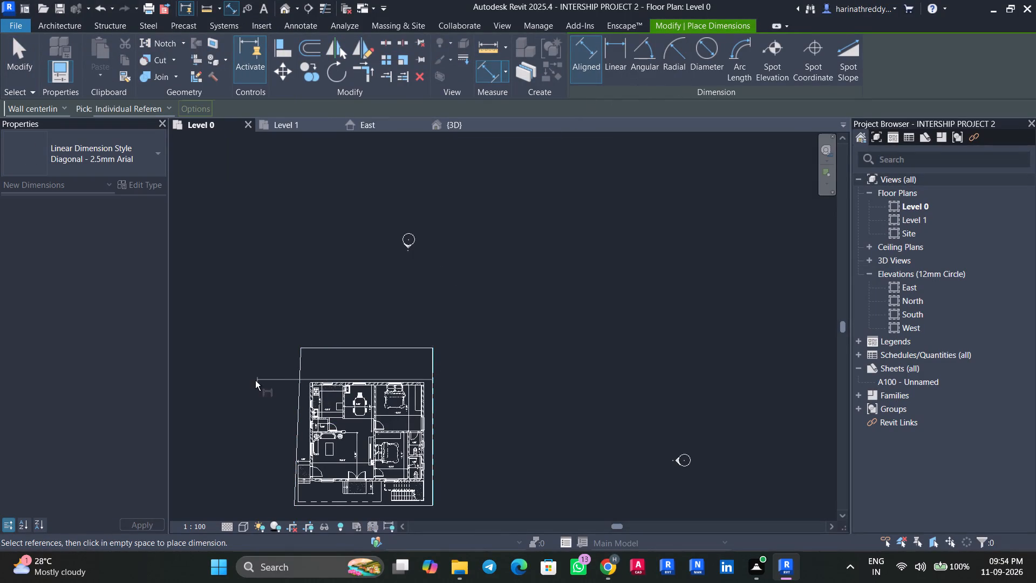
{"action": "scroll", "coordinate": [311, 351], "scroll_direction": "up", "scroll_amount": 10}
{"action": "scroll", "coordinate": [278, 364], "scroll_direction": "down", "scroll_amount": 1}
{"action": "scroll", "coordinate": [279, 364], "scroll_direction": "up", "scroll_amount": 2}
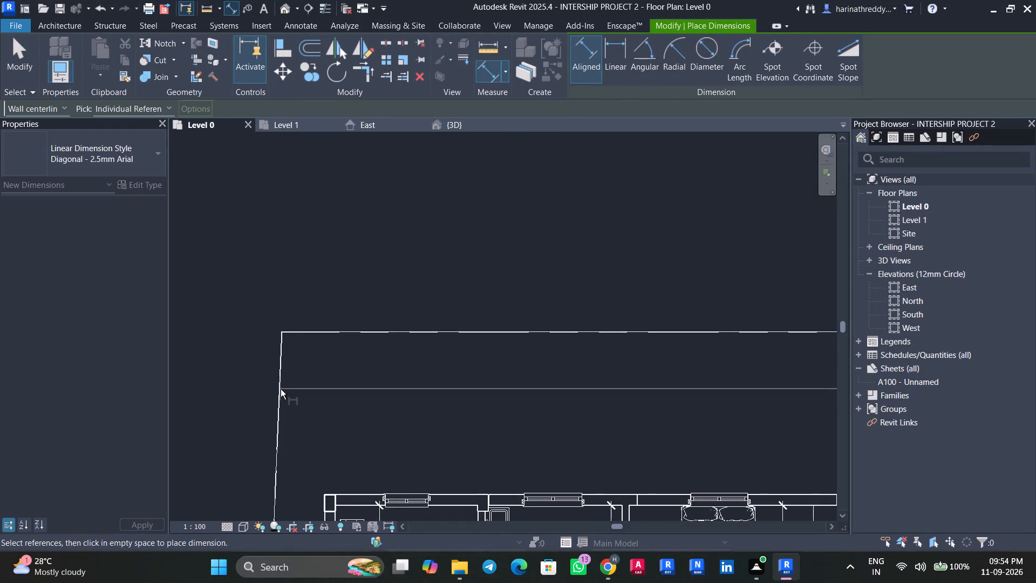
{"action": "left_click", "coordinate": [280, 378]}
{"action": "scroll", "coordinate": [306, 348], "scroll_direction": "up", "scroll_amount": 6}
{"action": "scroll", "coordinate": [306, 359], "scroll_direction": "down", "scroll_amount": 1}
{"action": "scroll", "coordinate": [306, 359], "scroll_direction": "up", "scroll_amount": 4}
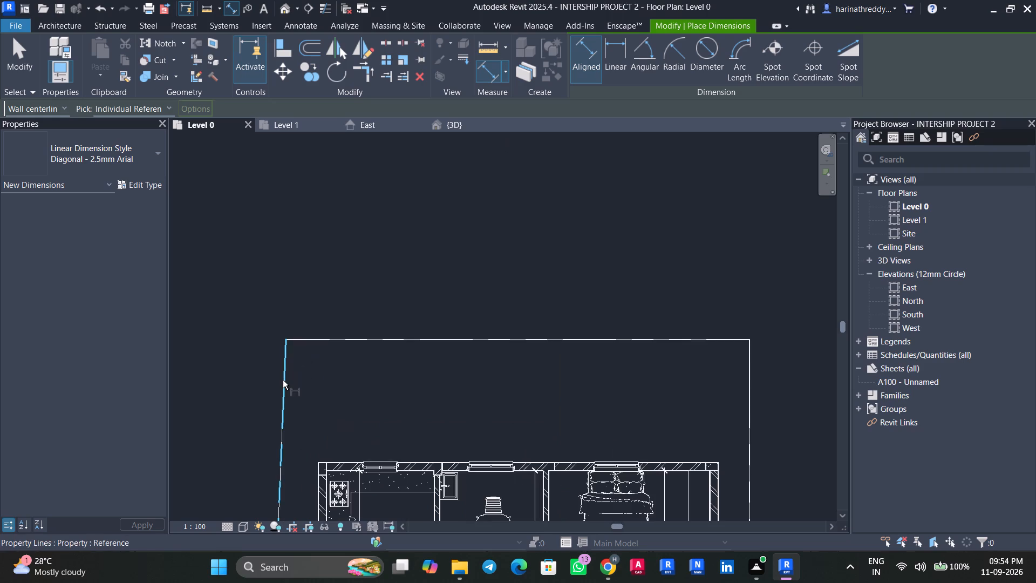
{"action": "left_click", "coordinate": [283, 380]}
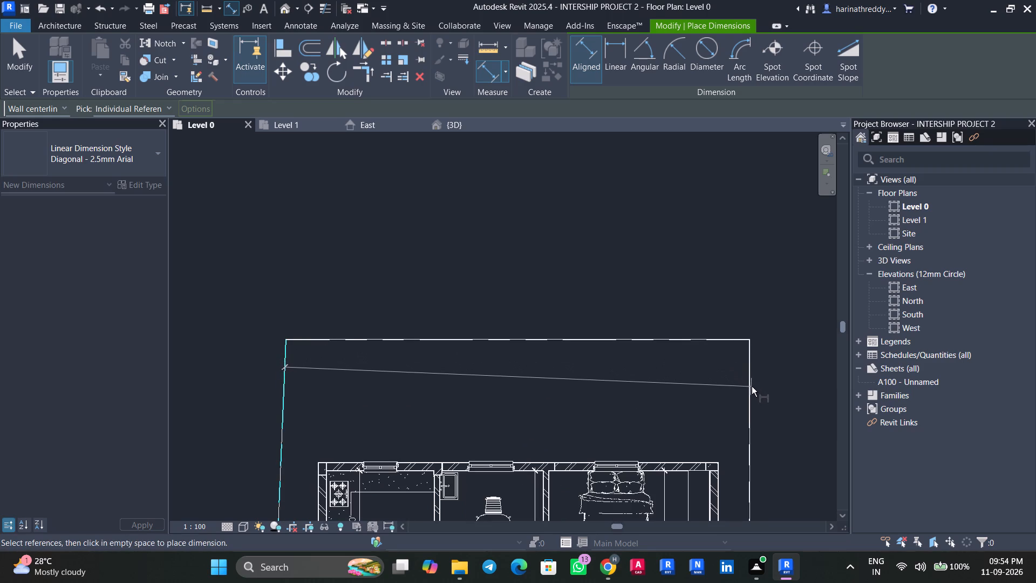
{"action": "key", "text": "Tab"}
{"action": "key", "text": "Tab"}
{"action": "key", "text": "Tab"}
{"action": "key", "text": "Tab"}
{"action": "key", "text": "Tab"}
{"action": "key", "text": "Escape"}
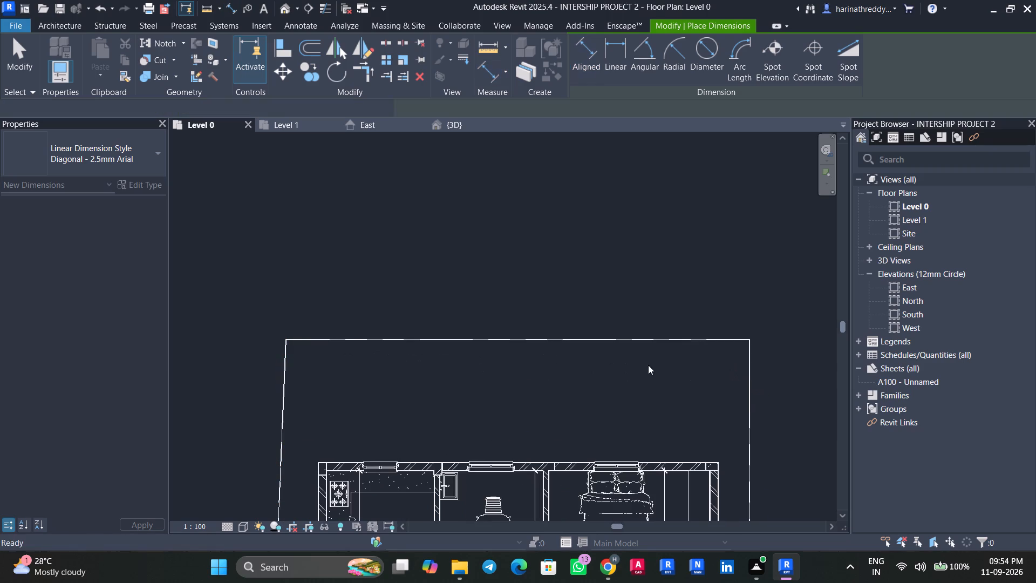
Dimension the house's overall width between the outer faces of the two rear corner columns, placing it beyond the rear wall.
{"action": "scroll", "coordinate": [386, 391], "scroll_direction": "down", "scroll_amount": 5}
{"action": "scroll", "coordinate": [353, 426], "scroll_direction": "up", "scroll_amount": 8}
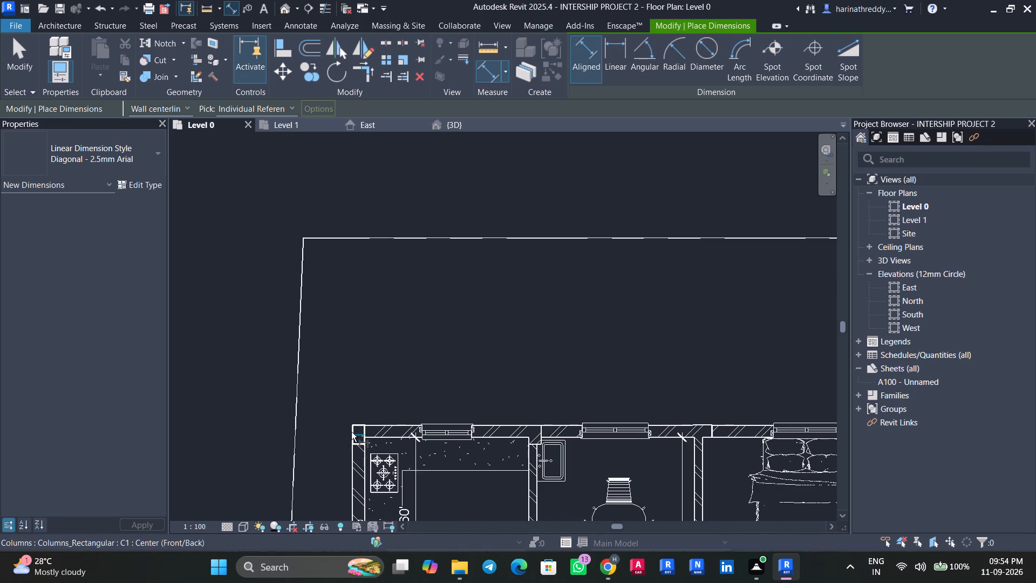
{"action": "key", "text": "Tab"}
{"action": "left_click", "coordinate": [351, 432]}
{"action": "middle_click_drag", "start_coordinate": [600, 435], "coordinate": [387, 399]}
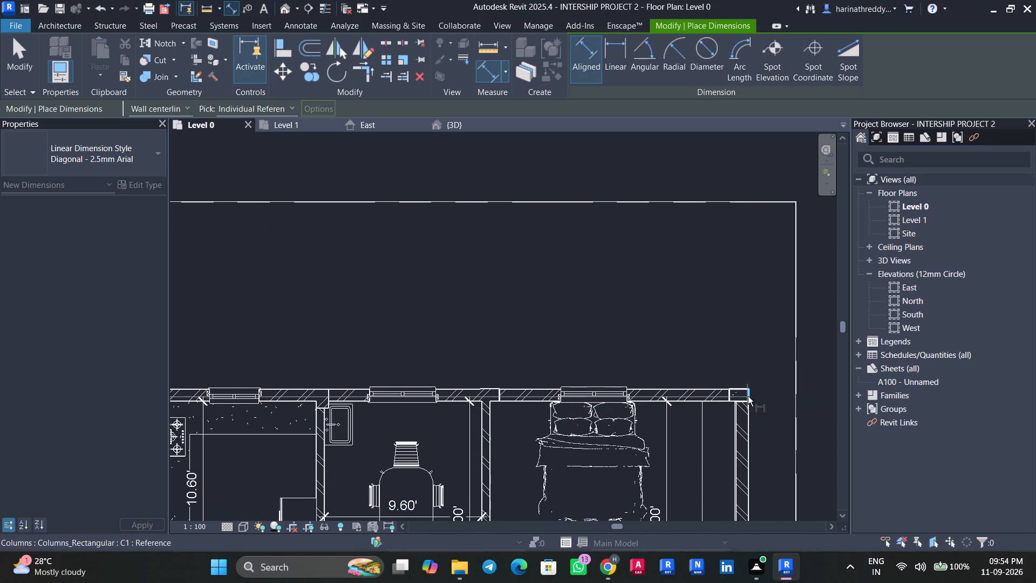
{"action": "left_click", "coordinate": [748, 396]}
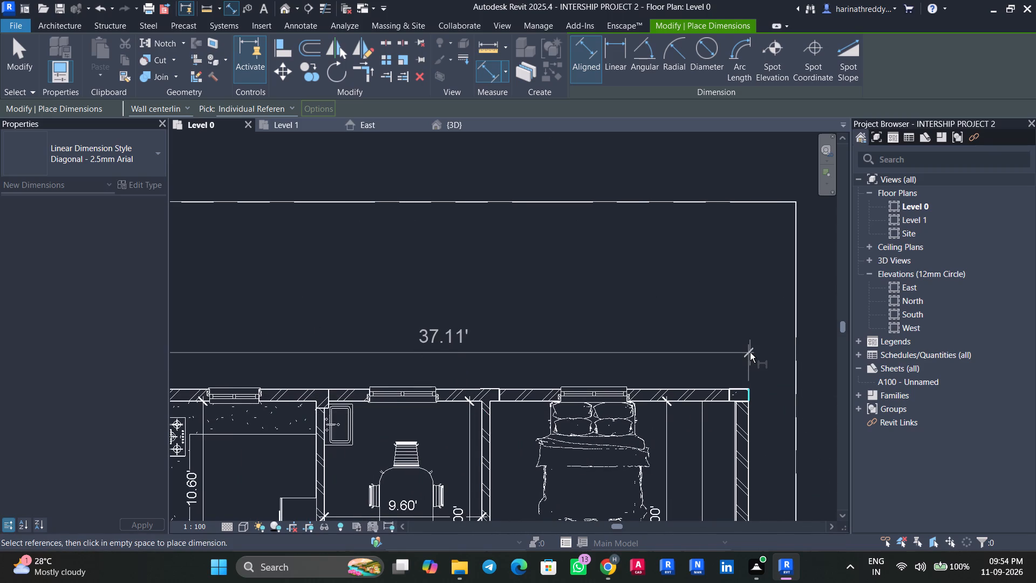
{"action": "left_click", "coordinate": [751, 350]}
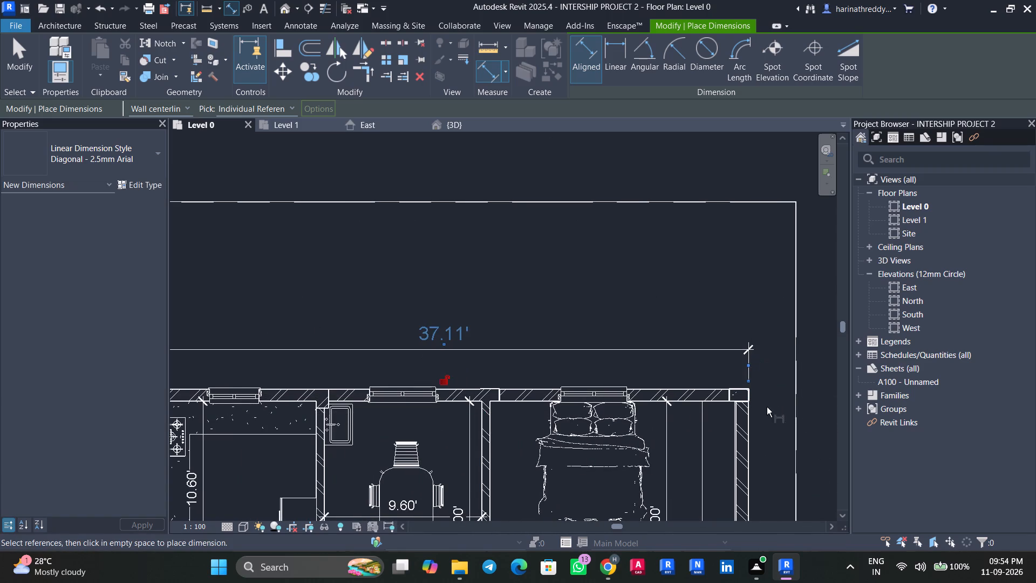
{"action": "scroll", "coordinate": [773, 436], "scroll_direction": "down", "scroll_amount": 2}
{"action": "key", "text": "Escape"}
{"action": "key", "text": "Escape"}
{"action": "key", "text": "Escape"}
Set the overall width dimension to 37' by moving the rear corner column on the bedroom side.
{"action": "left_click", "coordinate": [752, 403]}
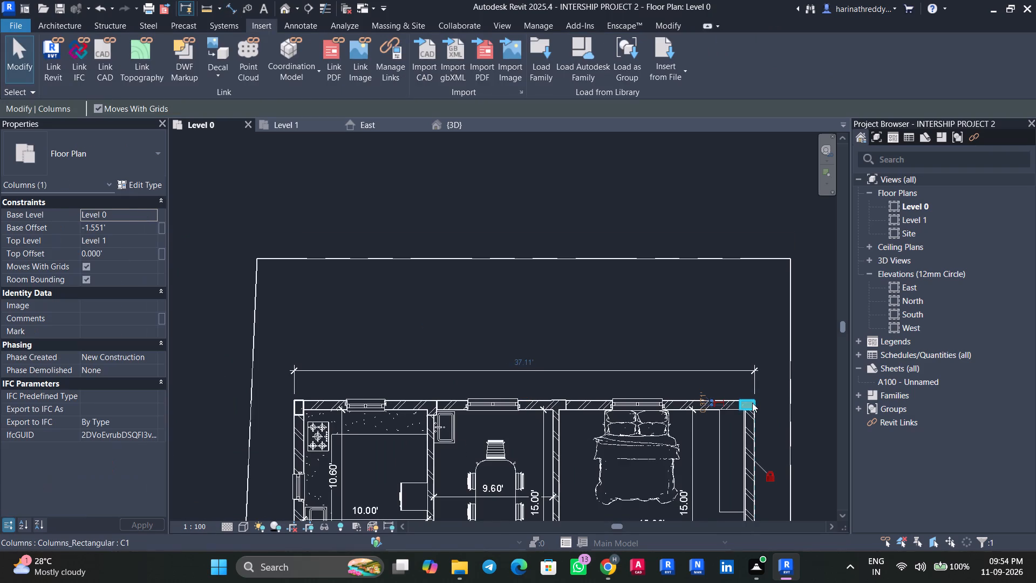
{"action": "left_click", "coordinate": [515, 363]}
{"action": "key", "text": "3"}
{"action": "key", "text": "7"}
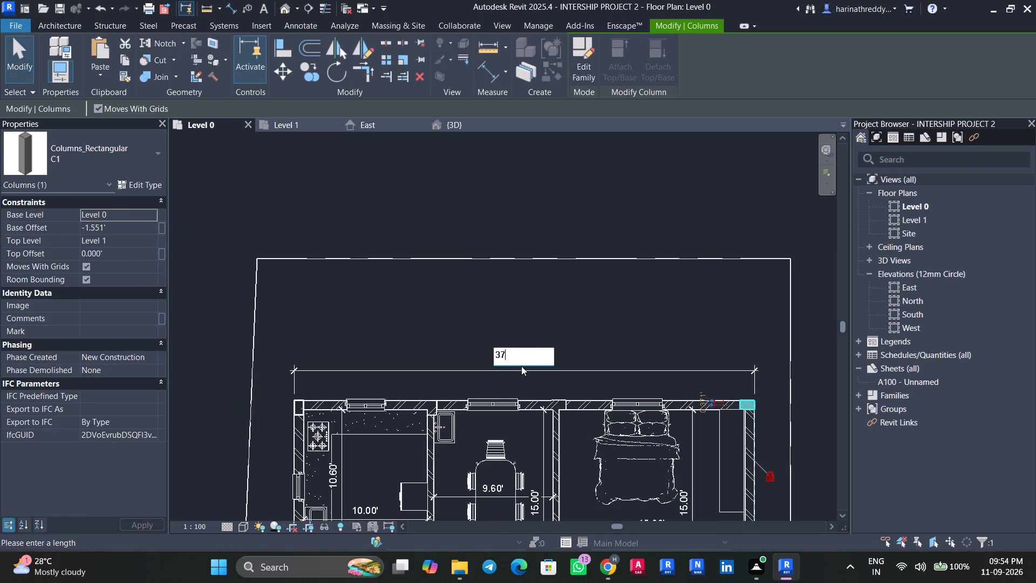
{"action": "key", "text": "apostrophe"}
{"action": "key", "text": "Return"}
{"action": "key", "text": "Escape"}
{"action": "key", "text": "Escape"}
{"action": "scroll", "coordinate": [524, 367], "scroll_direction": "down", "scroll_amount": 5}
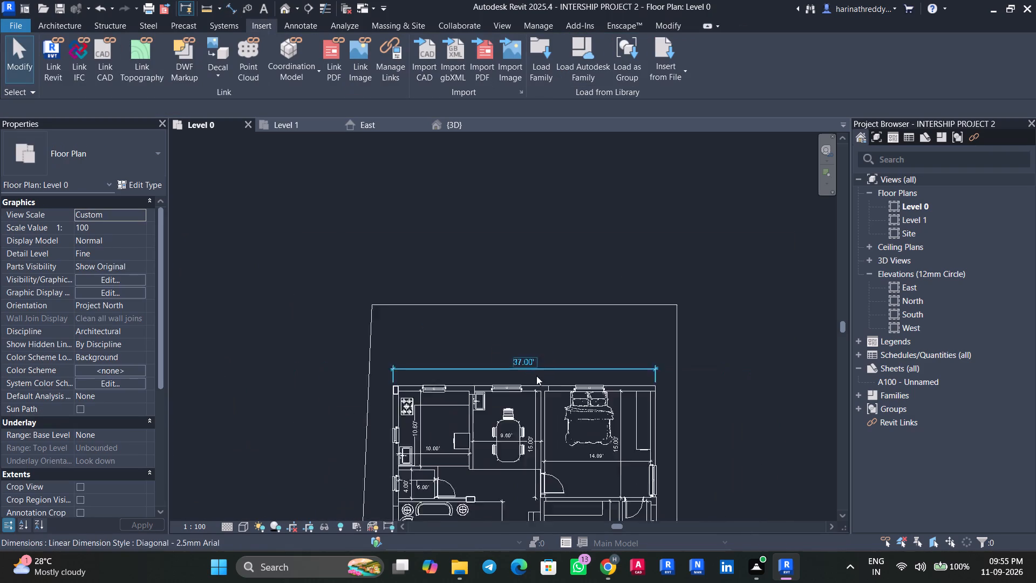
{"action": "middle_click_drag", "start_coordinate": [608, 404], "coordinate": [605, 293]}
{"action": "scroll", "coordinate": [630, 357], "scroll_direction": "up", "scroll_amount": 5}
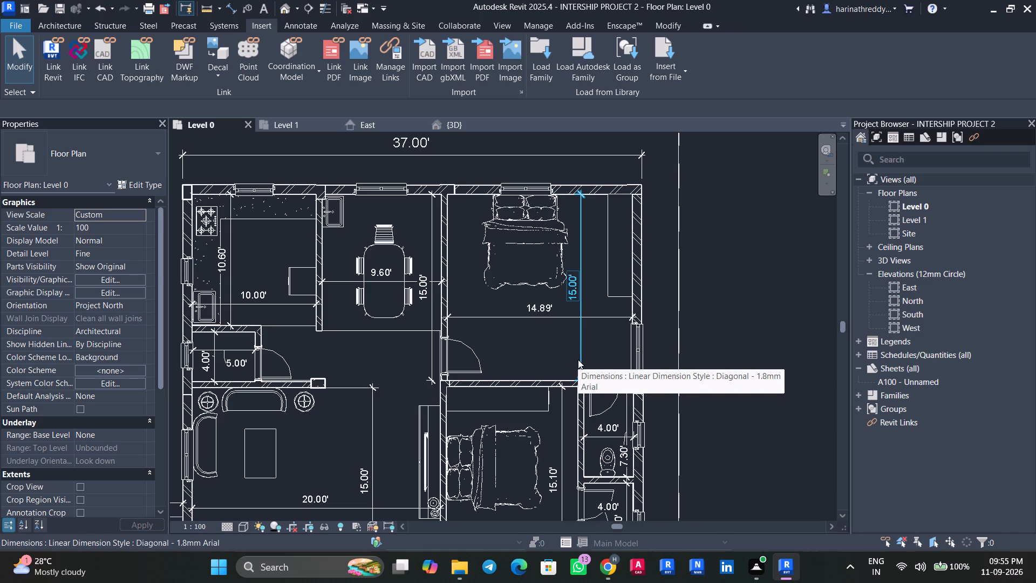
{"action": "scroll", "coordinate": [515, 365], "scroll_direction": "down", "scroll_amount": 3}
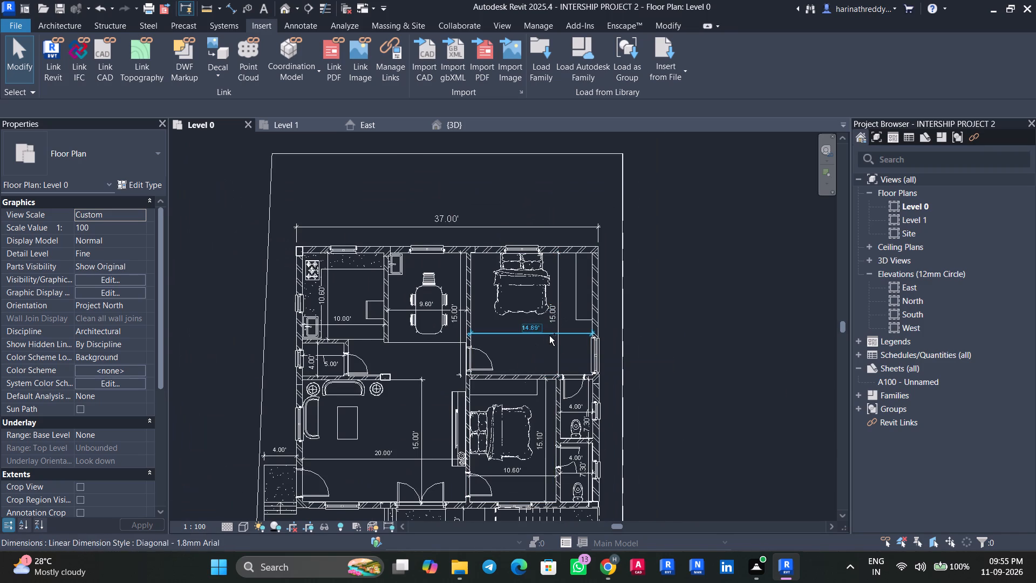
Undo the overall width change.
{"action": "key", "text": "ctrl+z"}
Dimension the house's overall depth on the bedroom side, from the front corner to the rear corner column's outer face.
{"action": "scroll", "coordinate": [558, 351], "scroll_direction": "down", "scroll_amount": 1}
{"action": "scroll", "coordinate": [558, 351], "scroll_direction": "up", "scroll_amount": 1}
{"action": "scroll", "coordinate": [558, 351], "scroll_direction": "down", "scroll_amount": 3}
{"action": "middle_click_drag", "start_coordinate": [567, 355], "coordinate": [541, 233]}
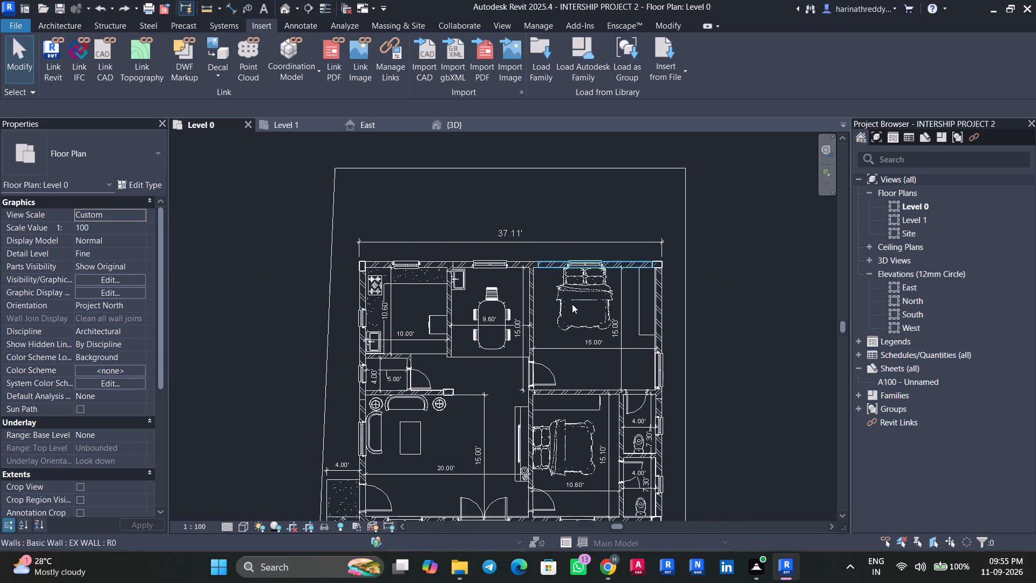
{"action": "type", "text": "DI"}
{"action": "middle_click_drag", "start_coordinate": [489, 382], "coordinate": [490, 245]}
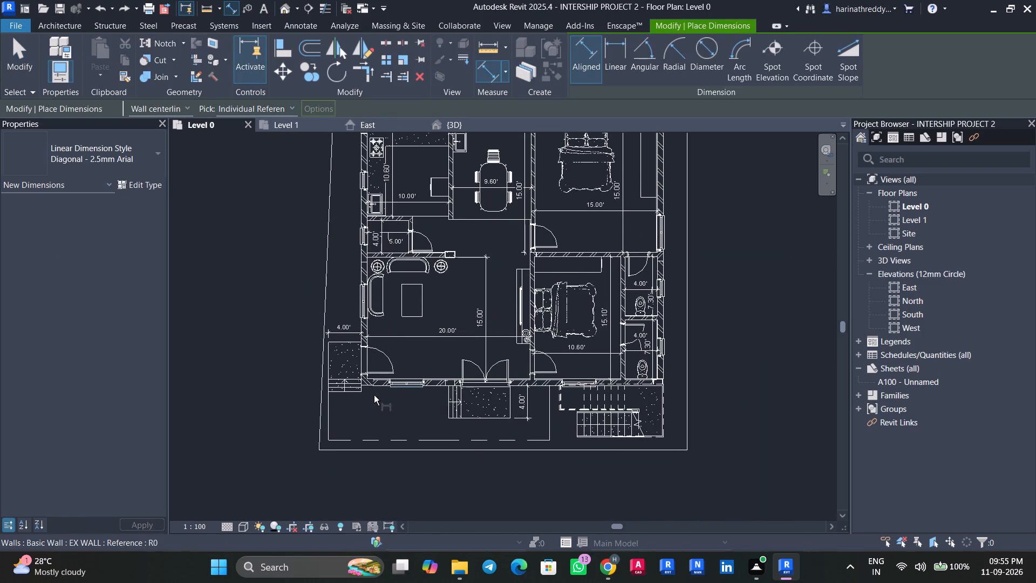
{"action": "scroll", "coordinate": [659, 385], "scroll_direction": "up", "scroll_amount": 12}
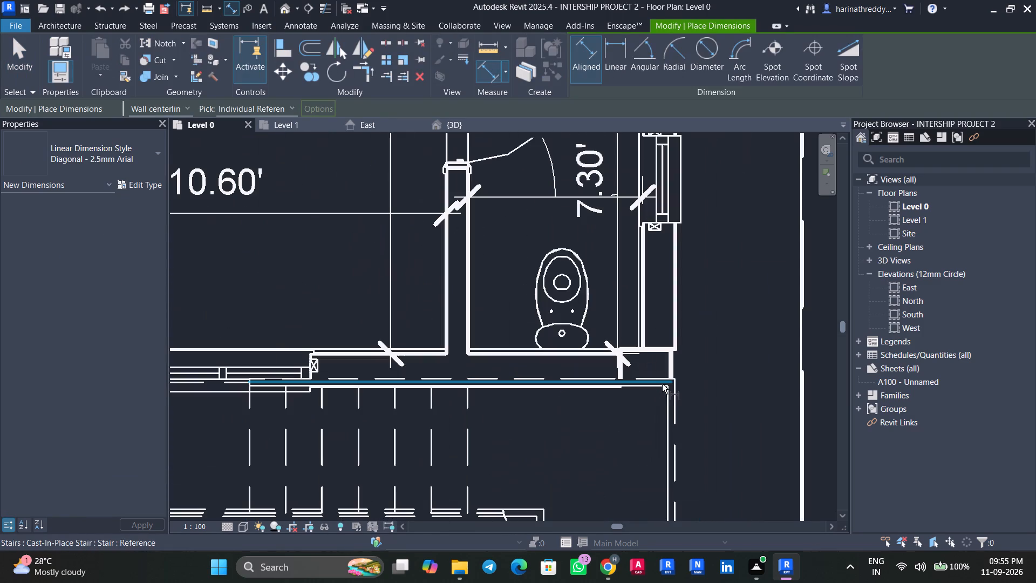
{"action": "key", "text": "Tab"}
{"action": "key", "text": "Tab"}
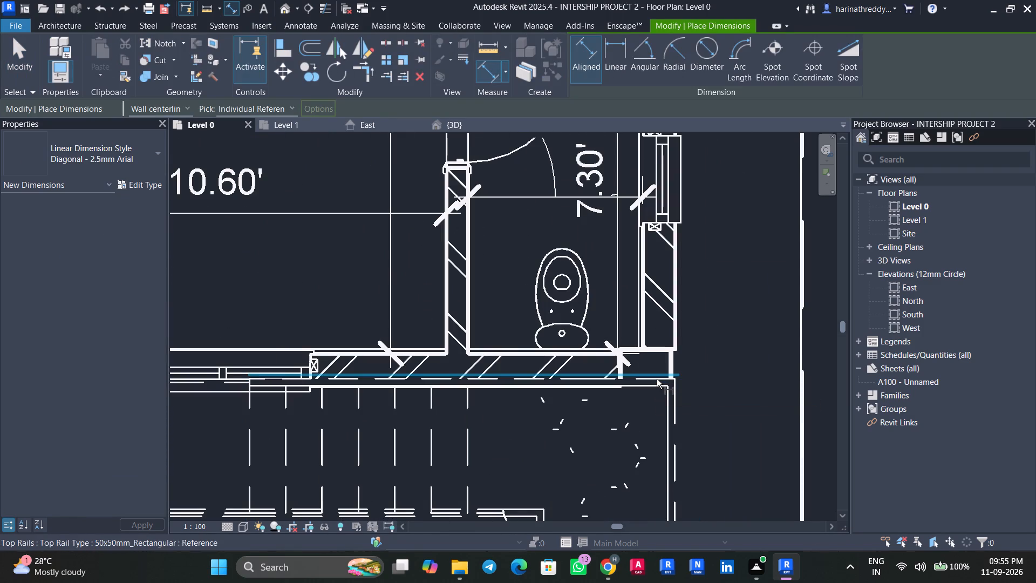
{"action": "key", "text": "Tab"}
{"action": "left_click", "coordinate": [657, 379]}
{"action": "scroll", "coordinate": [660, 391], "scroll_direction": "down", "scroll_amount": 15}
{"action": "scroll", "coordinate": [664, 379], "scroll_direction": "up", "scroll_amount": 1}
{"action": "scroll", "coordinate": [664, 379], "scroll_direction": "down", "scroll_amount": 2}
{"action": "scroll", "coordinate": [665, 218], "scroll_direction": "up", "scroll_amount": 2}
{"action": "scroll", "coordinate": [666, 216], "scroll_direction": "down", "scroll_amount": 1}
{"action": "scroll", "coordinate": [666, 216], "scroll_direction": "up", "scroll_amount": 14}
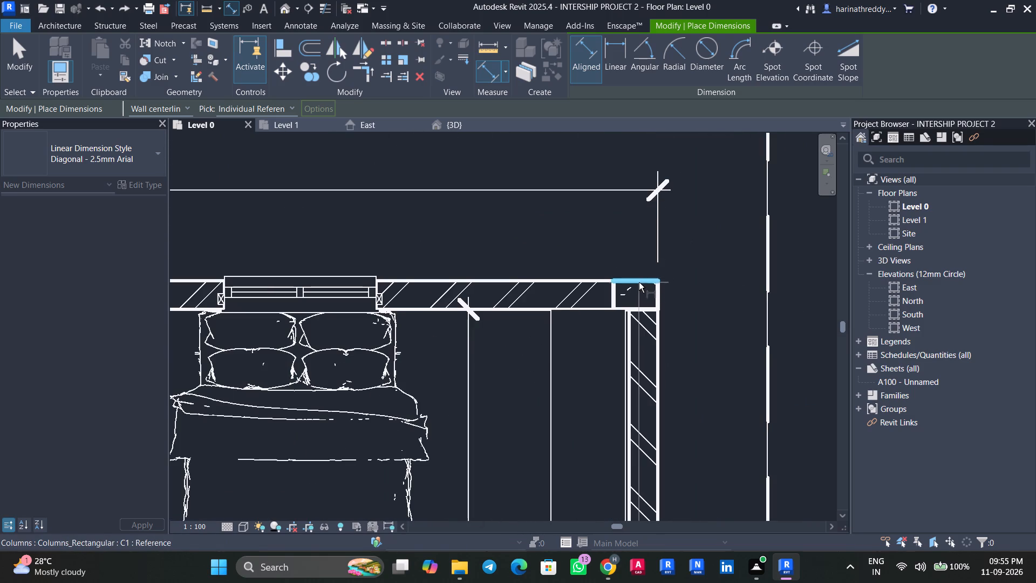
{"action": "left_click", "coordinate": [639, 282]}
{"action": "left_click", "coordinate": [710, 277]}
{"action": "scroll", "coordinate": [714, 290], "scroll_direction": "down", "scroll_amount": 12}
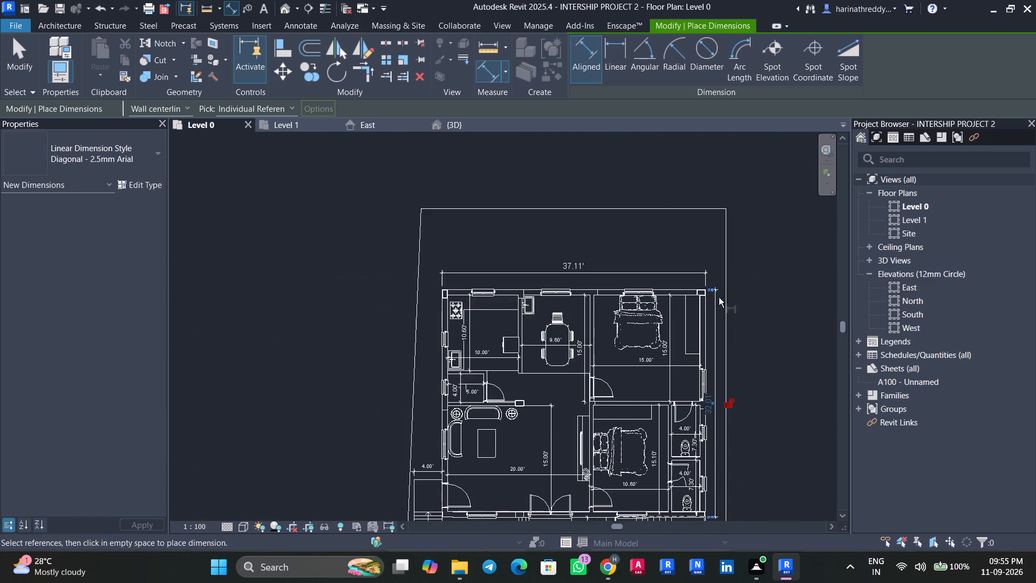
{"action": "scroll", "coordinate": [753, 355], "scroll_direction": "up", "scroll_amount": 2}
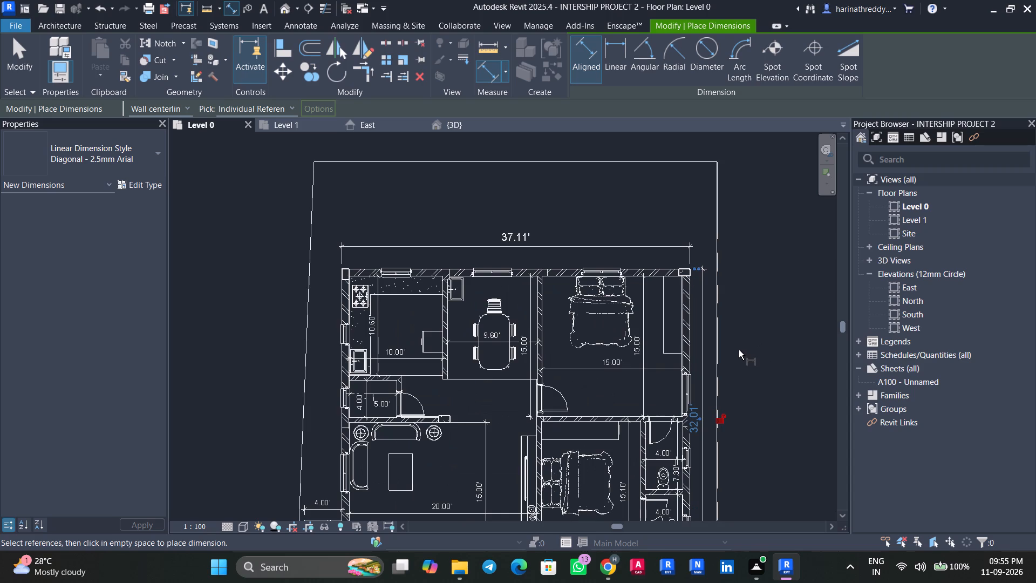
{"action": "key", "text": "Escape"}
{"action": "key", "text": "Escape"}
Nudge the overall depth dimension slightly away from the bedroom-side exterior wall.
{"action": "left_click", "coordinate": [704, 381]}
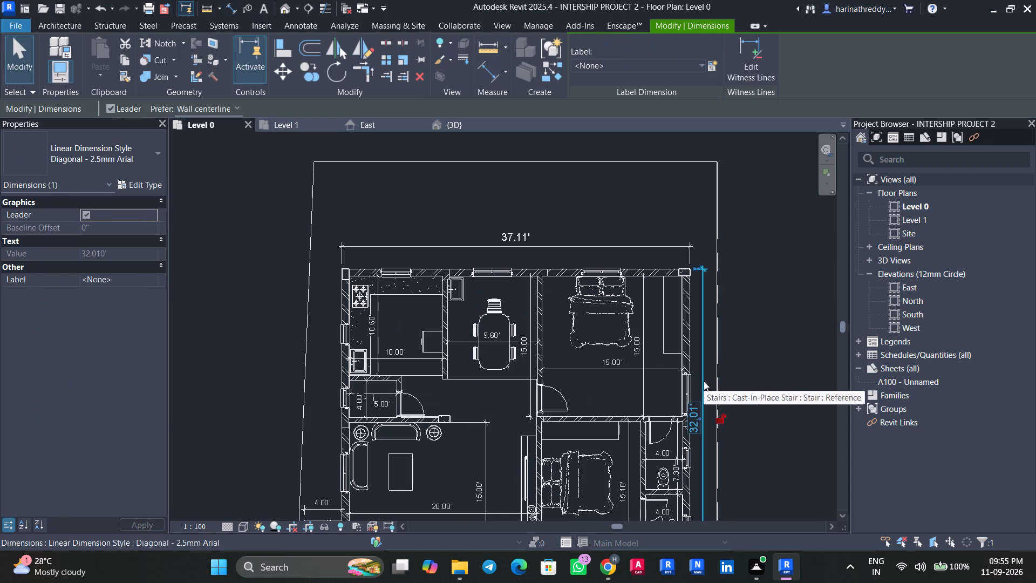
{"action": "key", "text": "Right"}
{"action": "key", "text": "Right"}
{"action": "key", "text": "Escape"}
Set the project's length format to feet rounded to 1 decimal place.
{"action": "type", "text": "UN"}
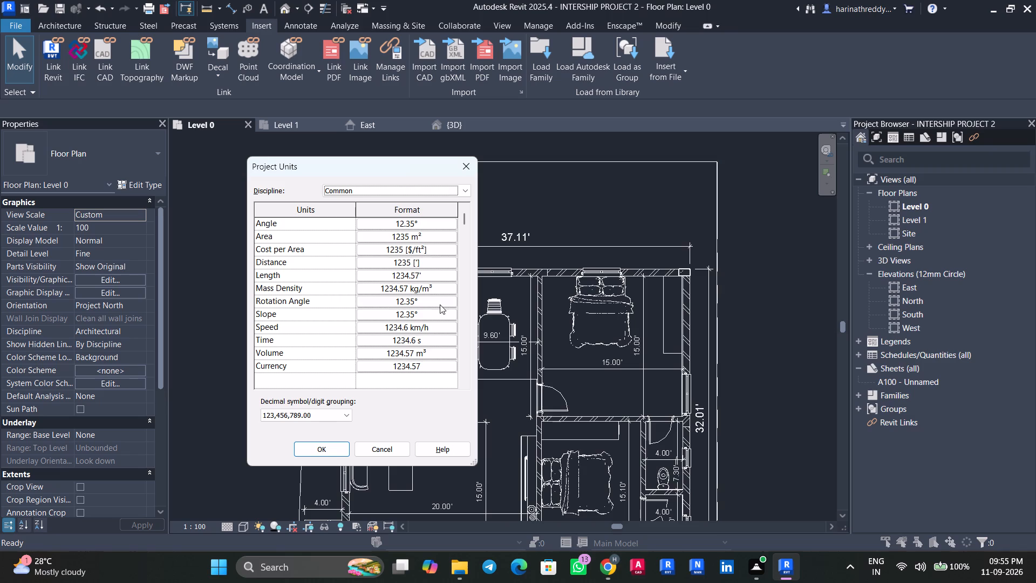
{"action": "left_click", "coordinate": [441, 276]}
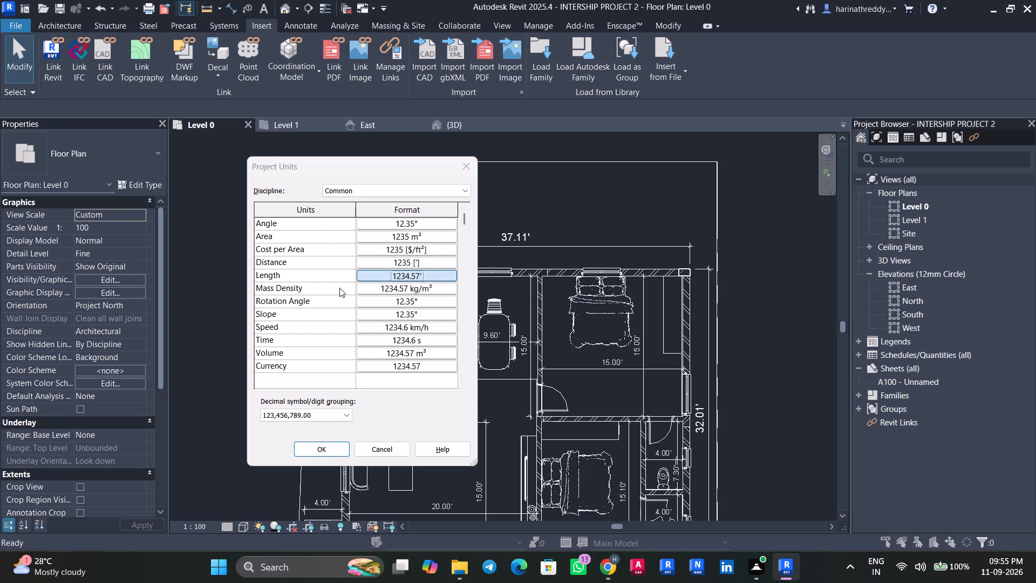
{"action": "left_click", "coordinate": [322, 281]}
{"action": "left_click", "coordinate": [312, 325]}
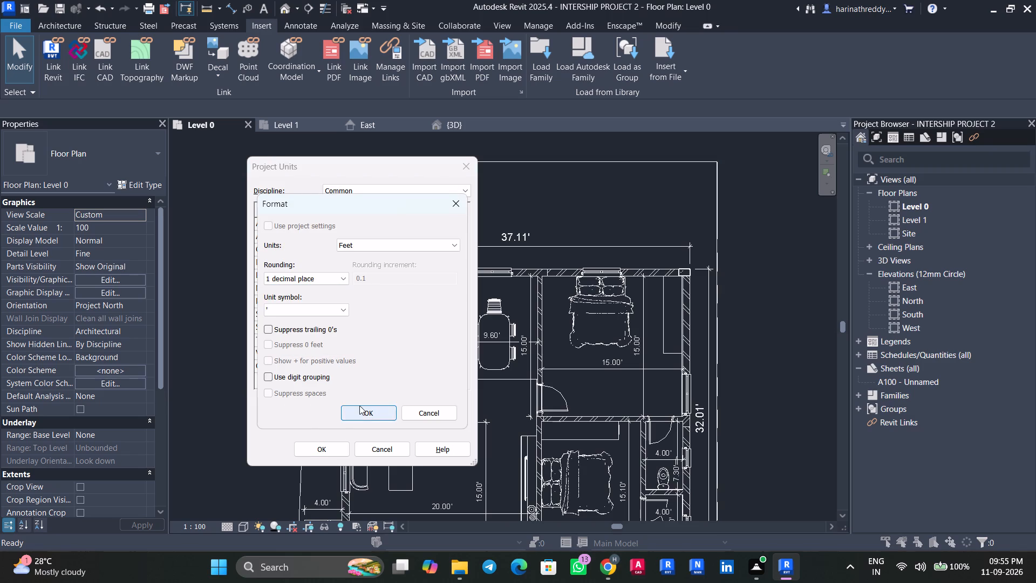
{"action": "left_click", "coordinate": [360, 406]}
{"action": "left_click", "coordinate": [331, 448]}
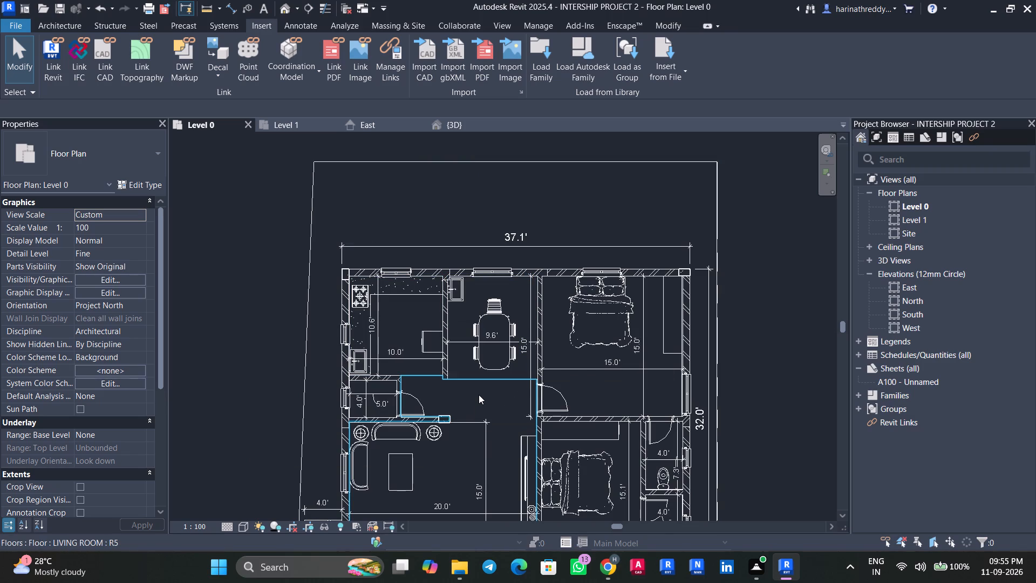
Dimension the plot's depth between the rear and front property lines, placing it outside the bedroom-side boundary.
{"action": "scroll", "coordinate": [475, 403], "scroll_direction": "down", "scroll_amount": 1}
{"action": "middle_click_drag", "start_coordinate": [475, 403], "coordinate": [482, 326]}
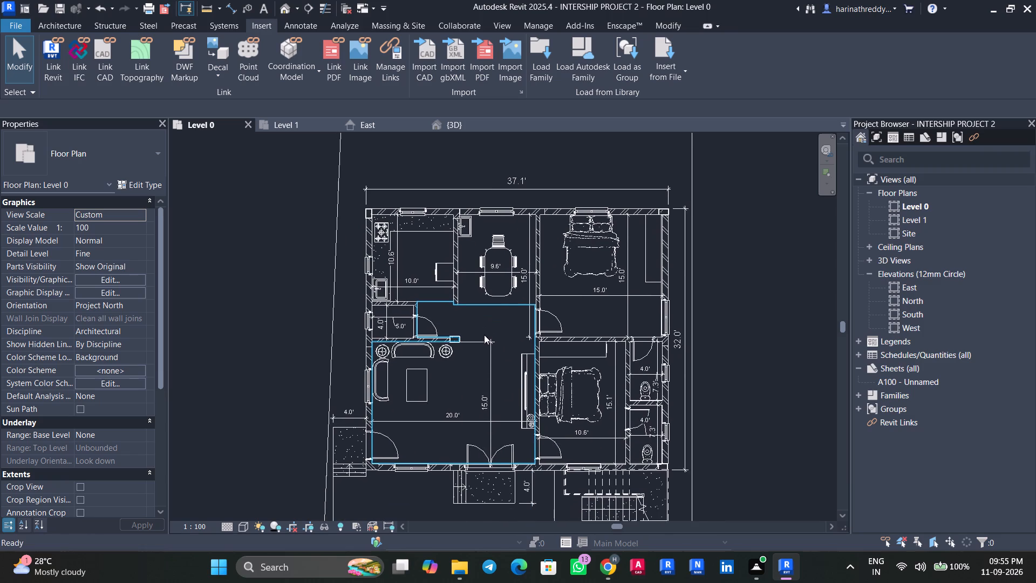
{"action": "scroll", "coordinate": [405, 341], "scroll_direction": "up", "scroll_amount": 4}
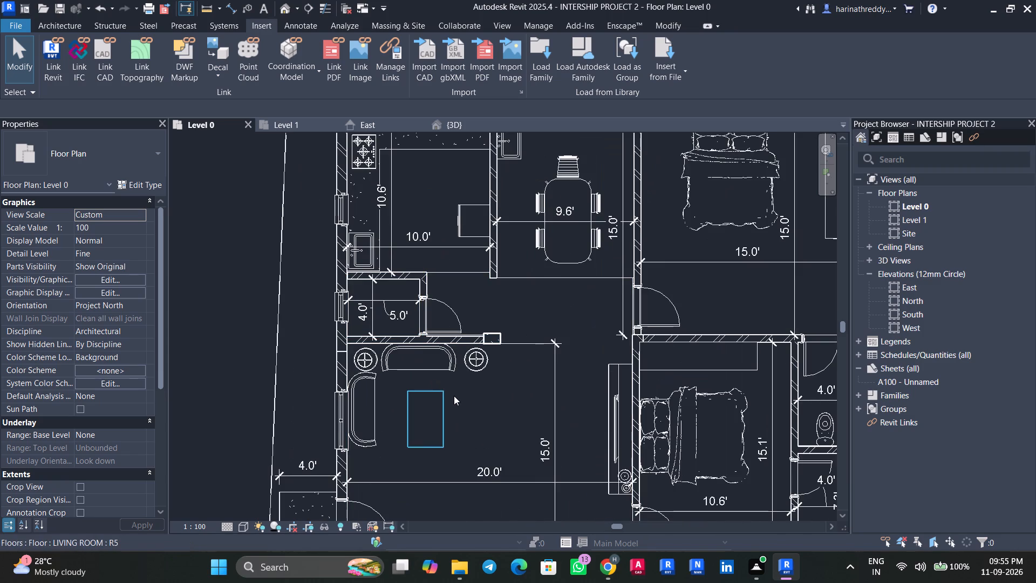
{"action": "scroll", "coordinate": [455, 399], "scroll_direction": "down", "scroll_amount": 6}
{"action": "key", "text": "Escape"}
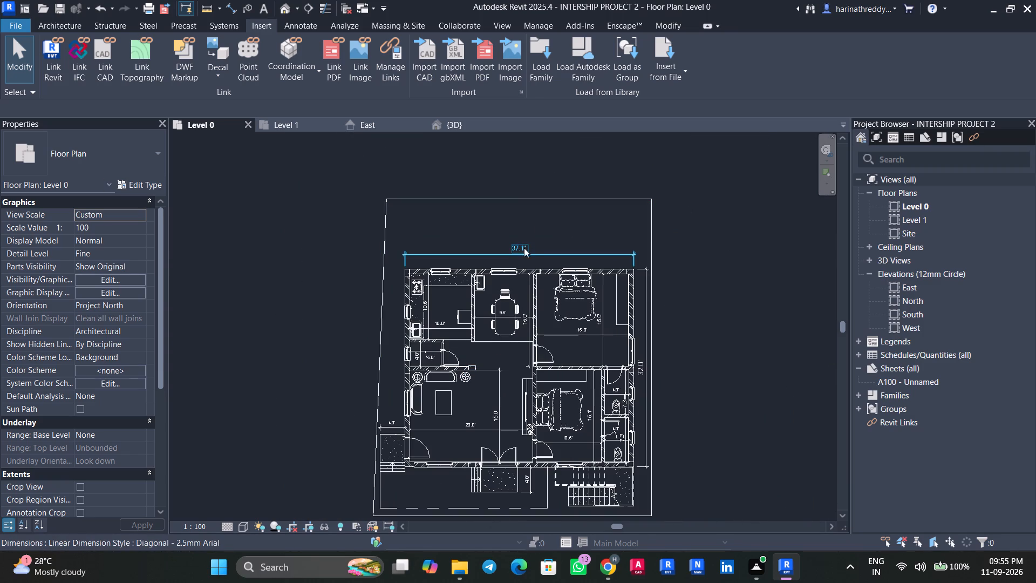
{"action": "type", "text": "DI"}
{"action": "left_click", "coordinate": [623, 203]}
{"action": "middle_click_drag", "start_coordinate": [687, 327], "coordinate": [677, 245]}
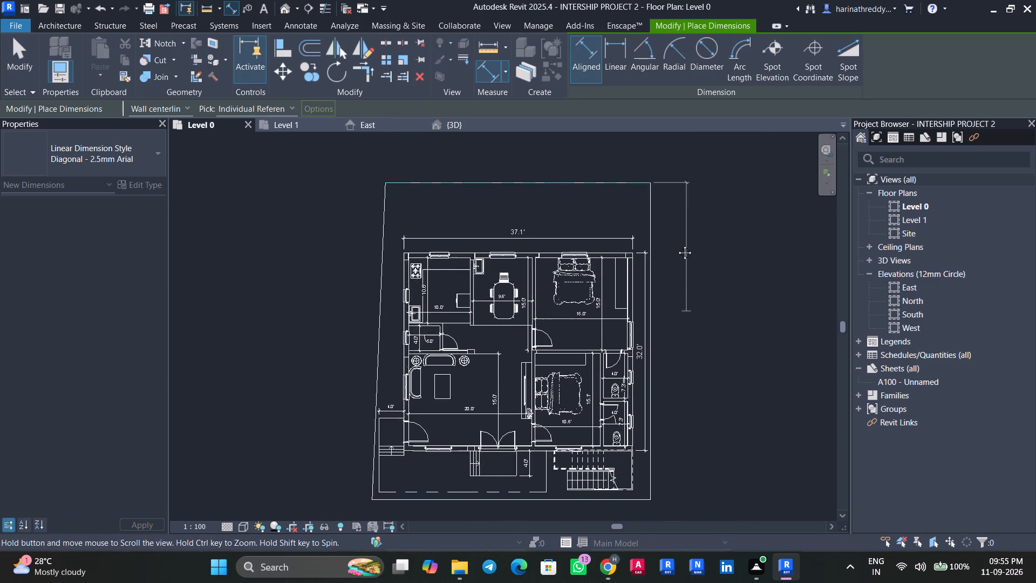
{"action": "middle_click_drag", "start_coordinate": [677, 245], "coordinate": [674, 236]}
{"action": "left_click", "coordinate": [622, 424]}
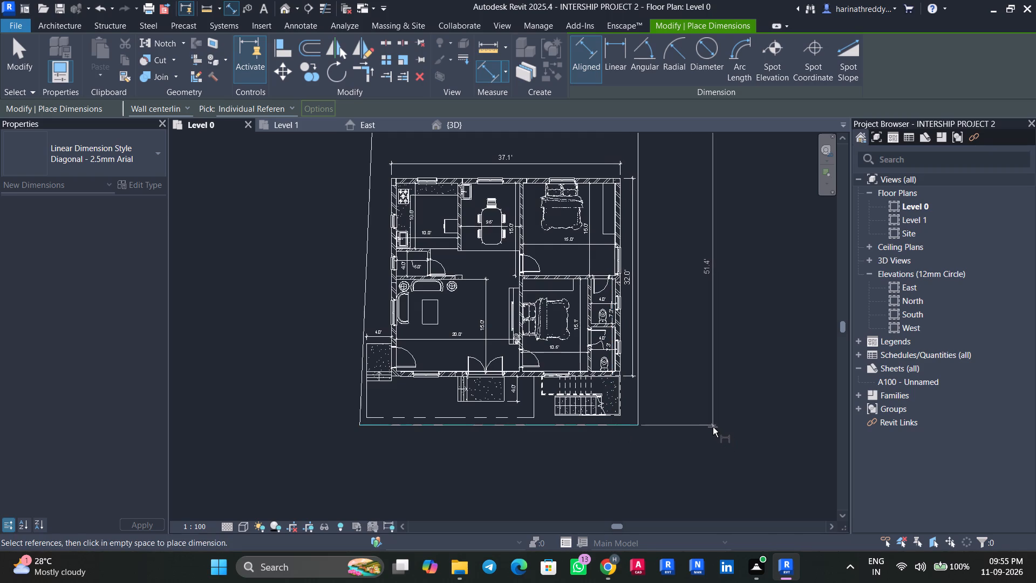
{"action": "middle_click_drag", "start_coordinate": [710, 429], "coordinate": [703, 472]}
{"action": "left_click", "coordinate": [703, 473]}
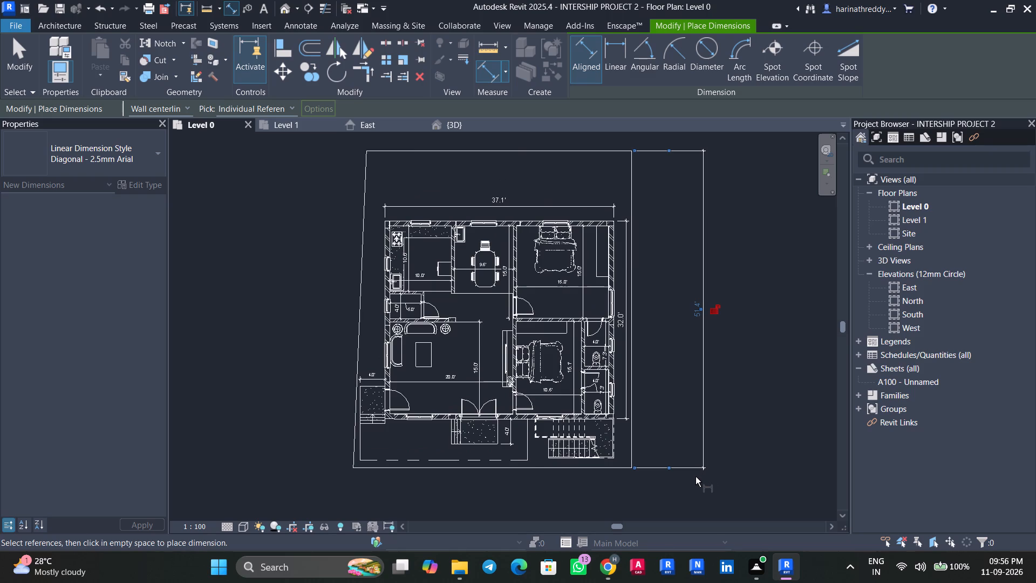
{"action": "key", "text": "Escape"}
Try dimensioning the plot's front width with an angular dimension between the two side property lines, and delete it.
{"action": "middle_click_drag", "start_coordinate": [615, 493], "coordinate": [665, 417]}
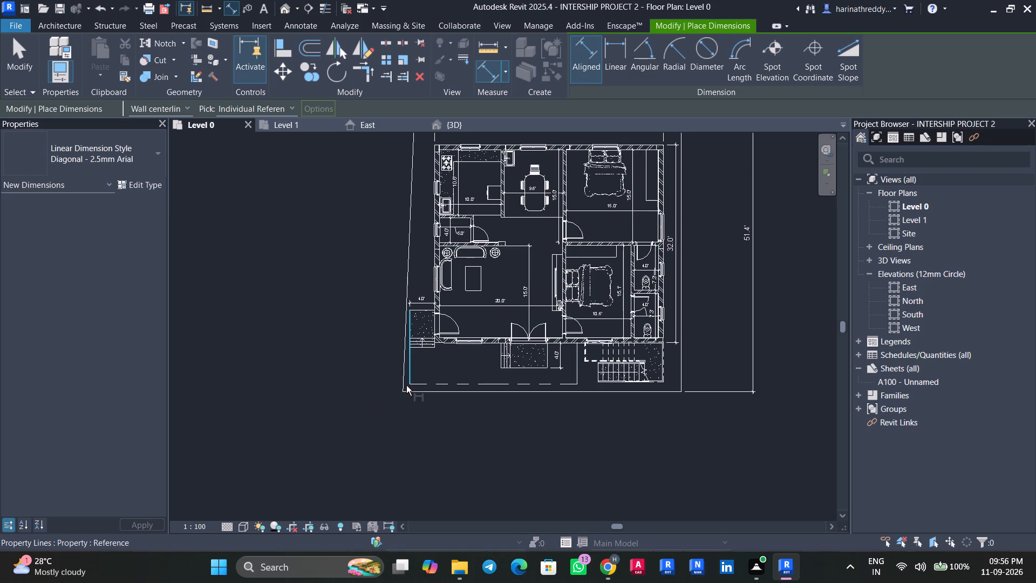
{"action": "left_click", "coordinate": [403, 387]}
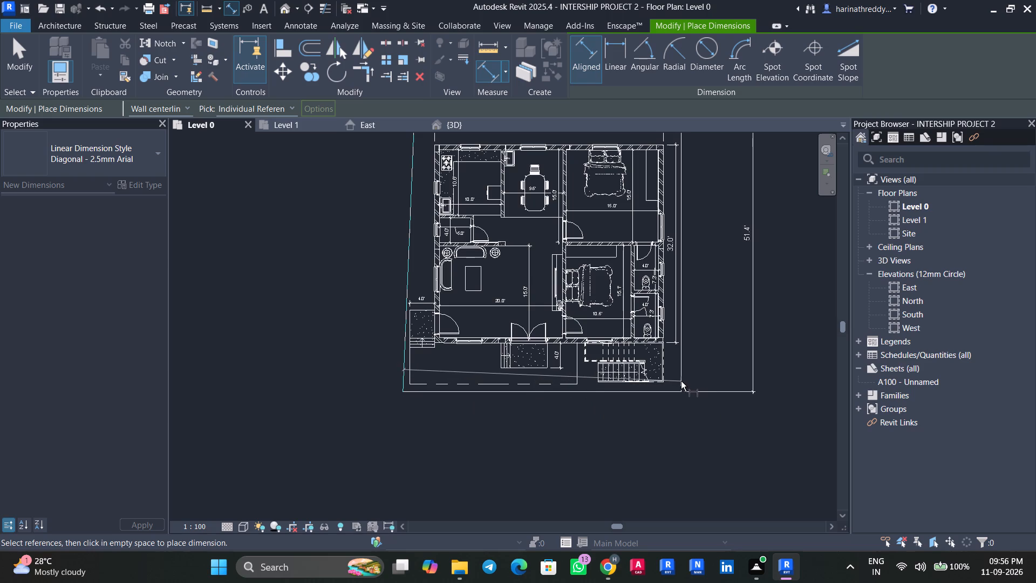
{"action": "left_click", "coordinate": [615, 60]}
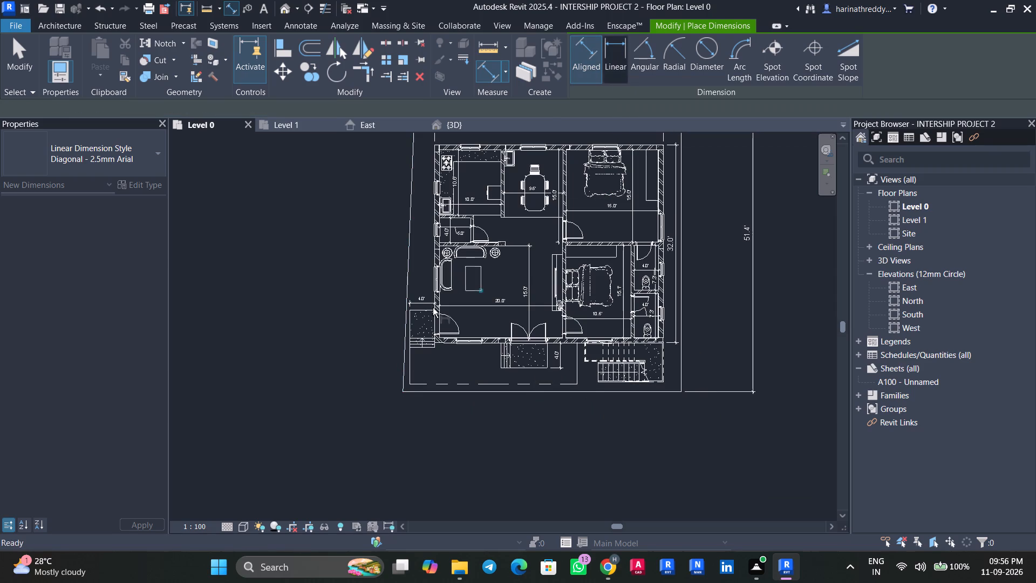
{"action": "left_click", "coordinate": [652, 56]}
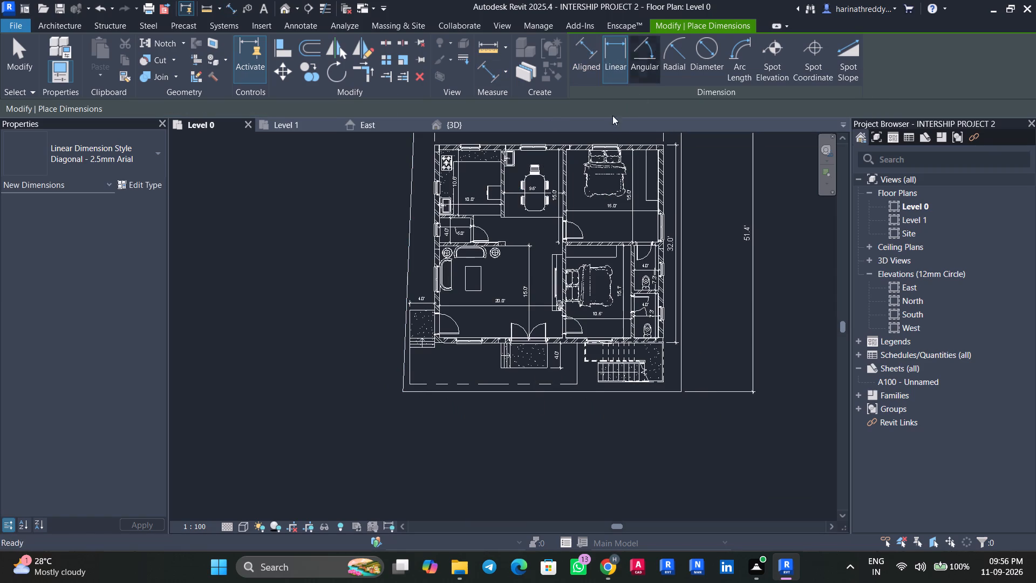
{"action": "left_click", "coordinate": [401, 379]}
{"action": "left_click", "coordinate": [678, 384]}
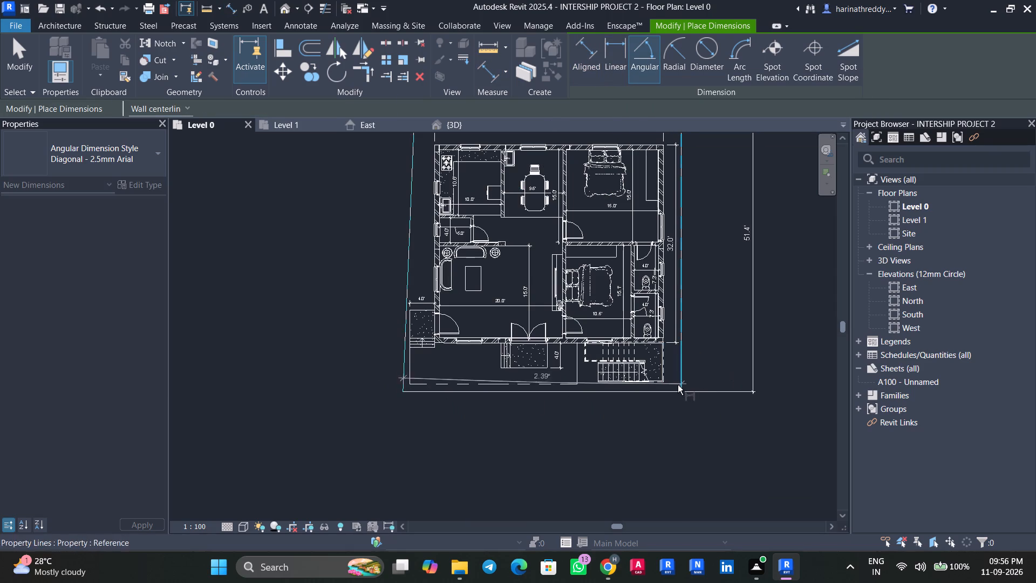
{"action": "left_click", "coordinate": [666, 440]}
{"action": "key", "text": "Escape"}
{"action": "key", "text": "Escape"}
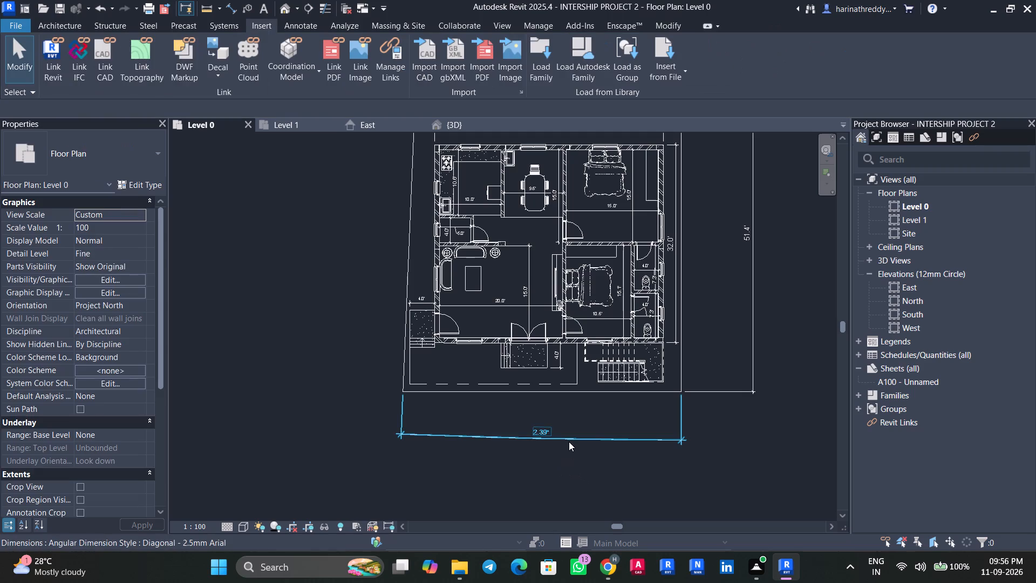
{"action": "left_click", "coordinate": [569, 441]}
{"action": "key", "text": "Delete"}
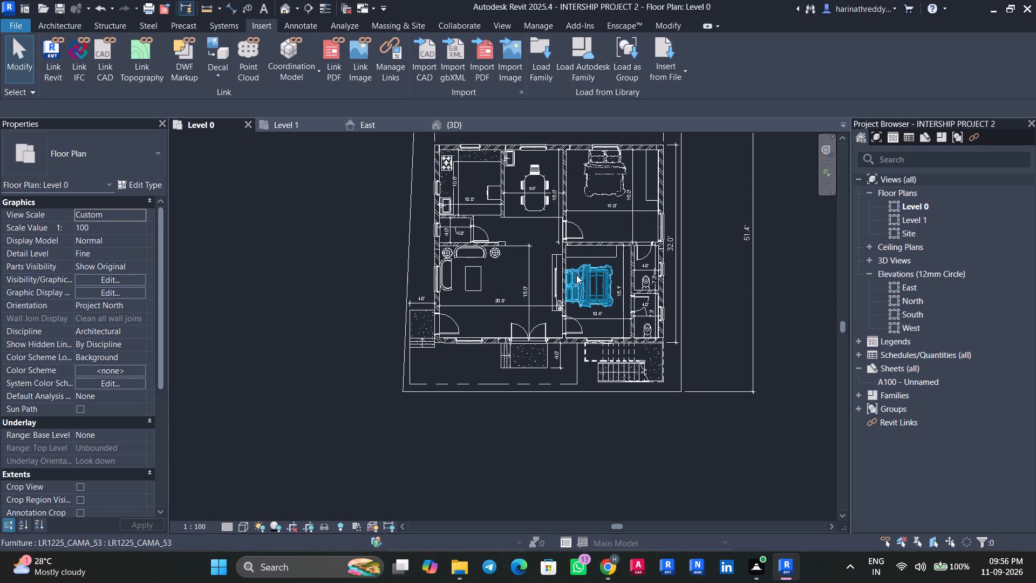
Dimension the plot's front width with an aligned dimension from the slanted property line to the opposite front corner, placed outside the front boundary.
{"action": "type", "text": "DI"}
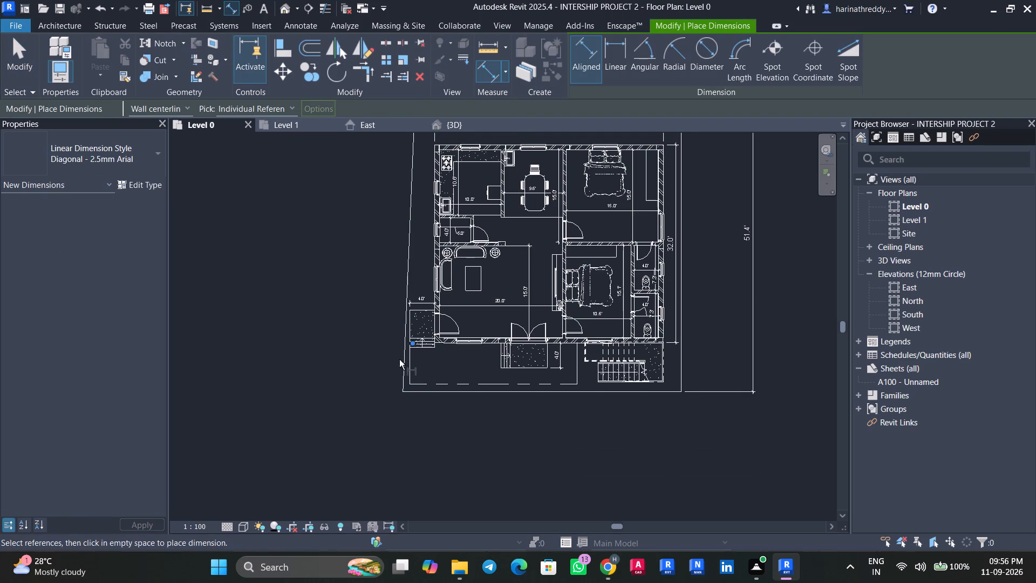
{"action": "left_click", "coordinate": [404, 384]}
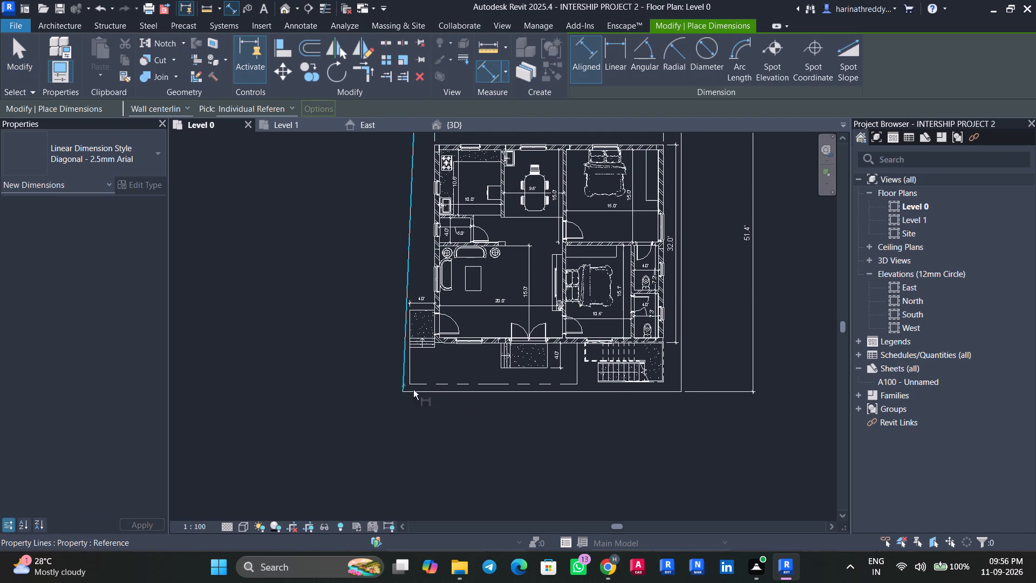
{"action": "key", "text": "Tab"}
{"action": "key", "text": "Tab"}
{"action": "key", "text": "Tab"}
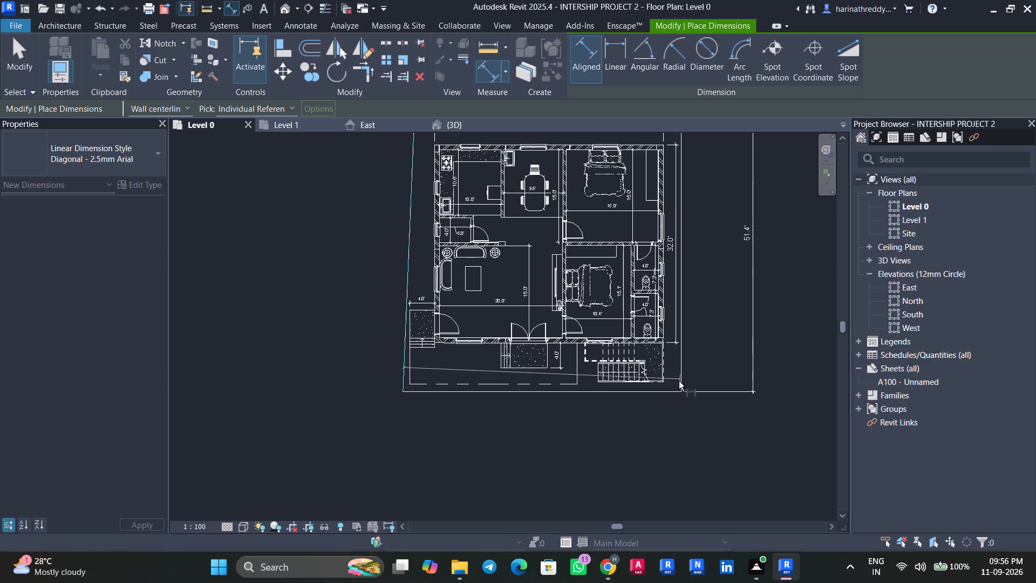
{"action": "key", "text": "Tab"}
{"action": "key", "text": "Tab"}
{"action": "key", "text": "Tab"}
{"action": "scroll", "coordinate": [679, 394], "scroll_direction": "up", "scroll_amount": 7}
{"action": "left_click", "coordinate": [686, 389]}
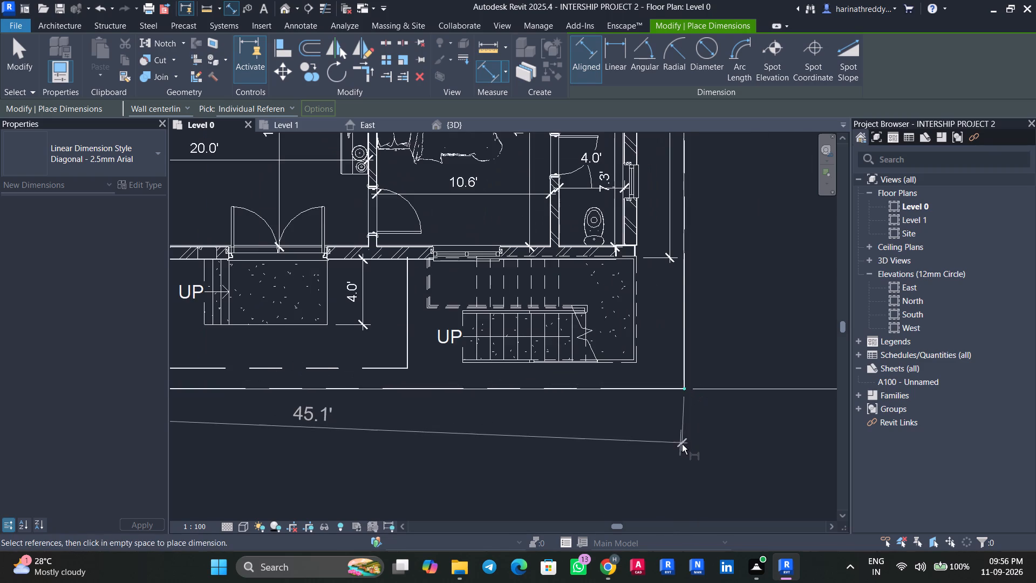
{"action": "scroll", "coordinate": [685, 447], "scroll_direction": "down", "scroll_amount": 3}
{"action": "middle_click_drag", "start_coordinate": [686, 423], "coordinate": [694, 382]}
{"action": "left_click", "coordinate": [694, 442]}
{"action": "key", "text": "Escape"}
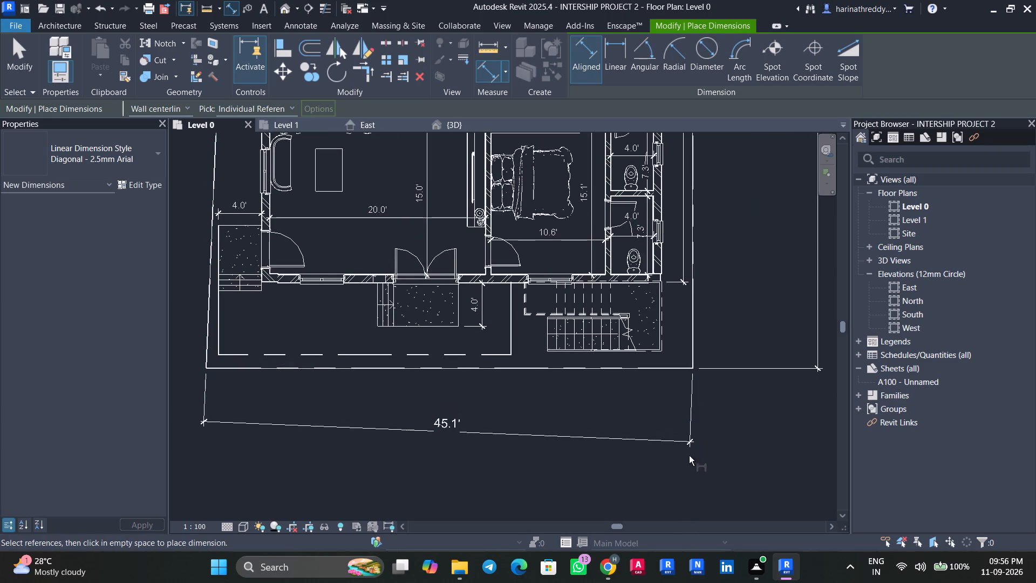
{"action": "key", "text": "Escape"}
Dimension the plot's depth between the front and rear property lines, placing it outside the slanted kitchen-side boundary.
{"action": "scroll", "coordinate": [452, 454], "scroll_direction": "down", "scroll_amount": 6}
{"action": "middle_click_drag", "start_coordinate": [305, 410], "coordinate": [328, 442]}
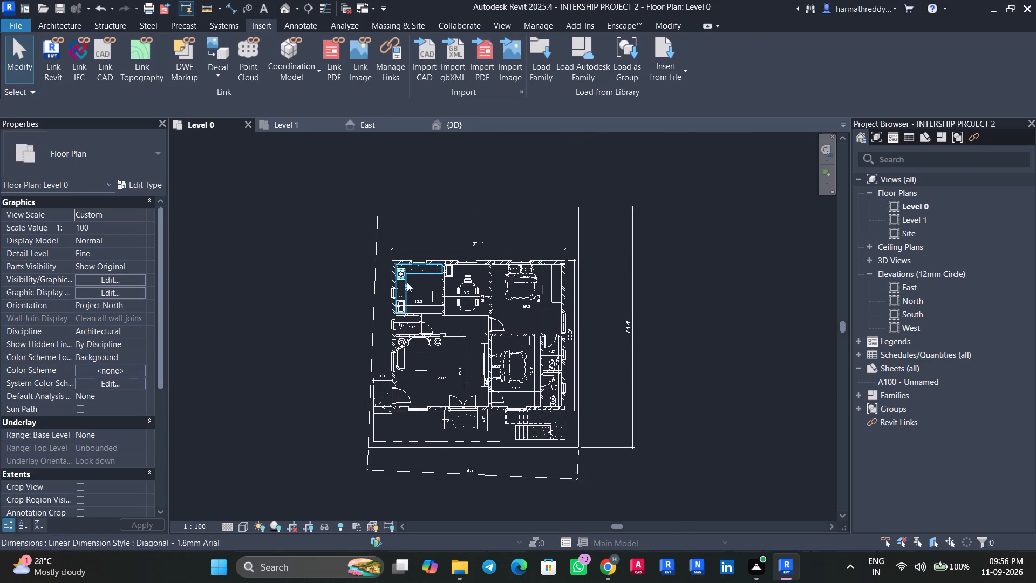
{"action": "type", "text": "DI"}
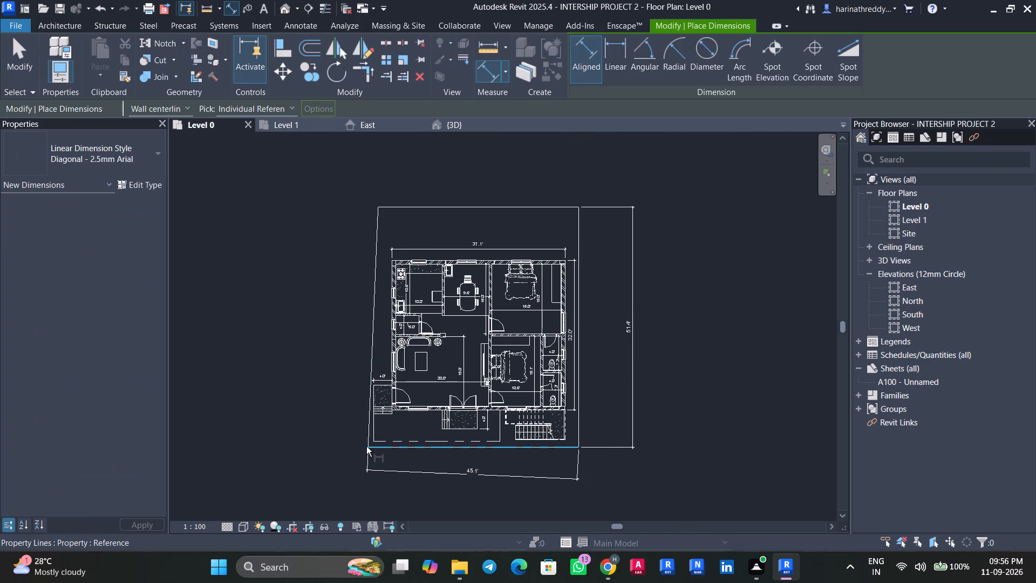
{"action": "scroll", "coordinate": [366, 446], "scroll_direction": "up", "scroll_amount": 9}
{"action": "left_click", "coordinate": [384, 452]}
{"action": "scroll", "coordinate": [371, 391], "scroll_direction": "down", "scroll_amount": 3}
{"action": "scroll", "coordinate": [371, 391], "scroll_direction": "up", "scroll_amount": 1}
{"action": "scroll", "coordinate": [371, 391], "scroll_direction": "down", "scroll_amount": 6}
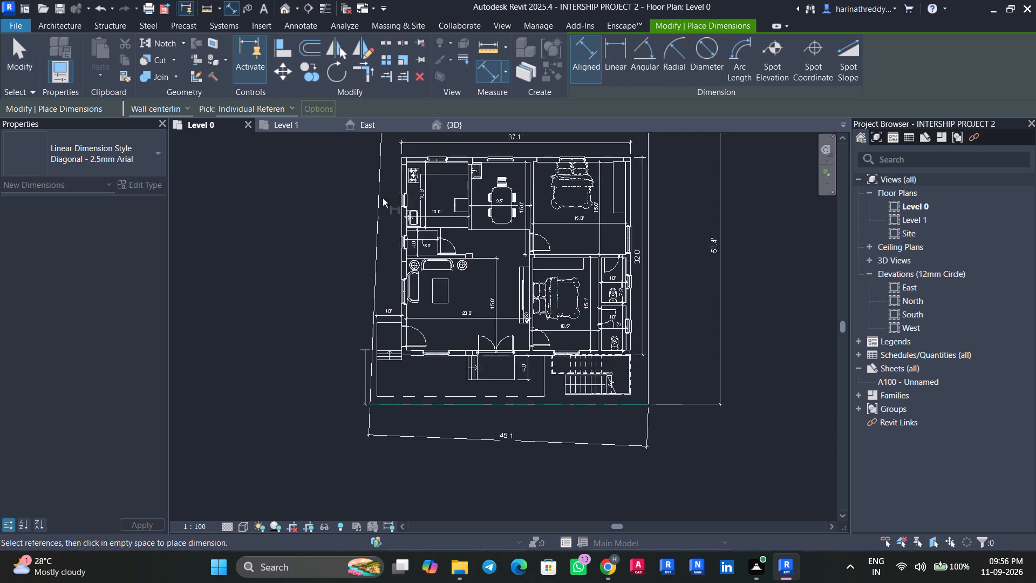
{"action": "middle_click_drag", "start_coordinate": [381, 173], "coordinate": [383, 348]}
{"action": "scroll", "coordinate": [376, 300], "scroll_direction": "up", "scroll_amount": 10}
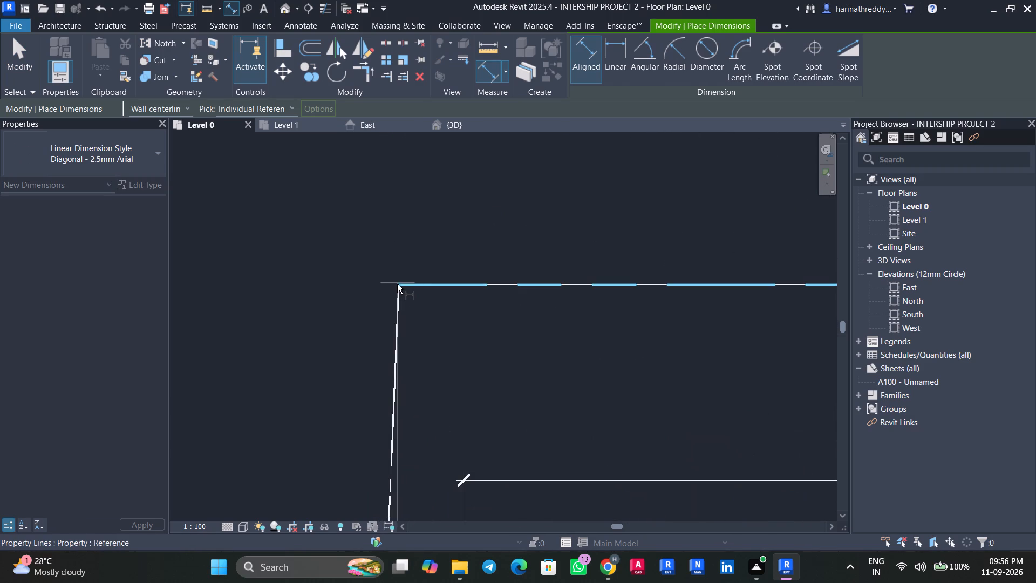
{"action": "left_click", "coordinate": [401, 284]}
{"action": "scroll", "coordinate": [318, 284], "scroll_direction": "up", "scroll_amount": 1}
{"action": "scroll", "coordinate": [318, 284], "scroll_direction": "down", "scroll_amount": 12}
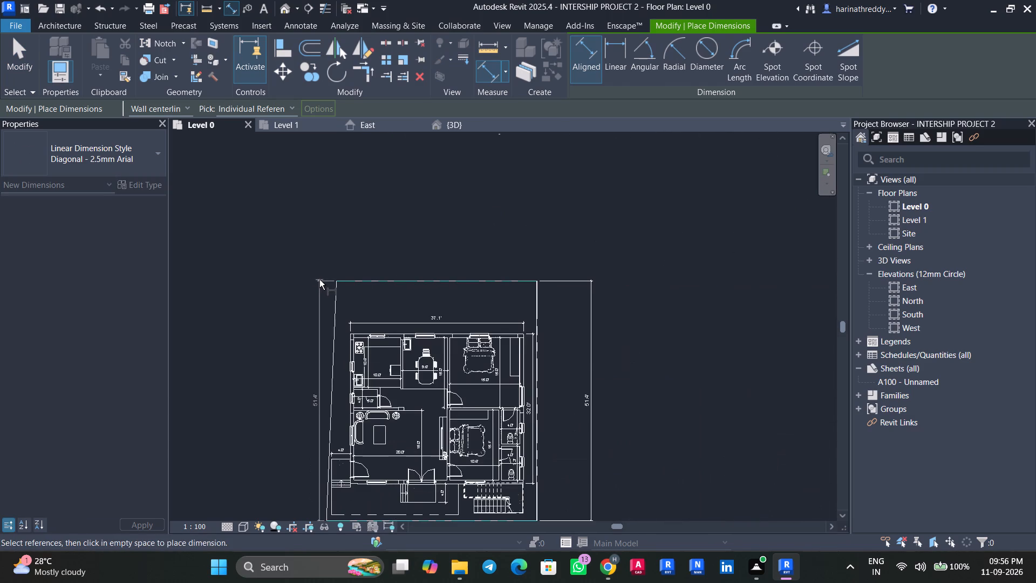
{"action": "left_click", "coordinate": [311, 276]}
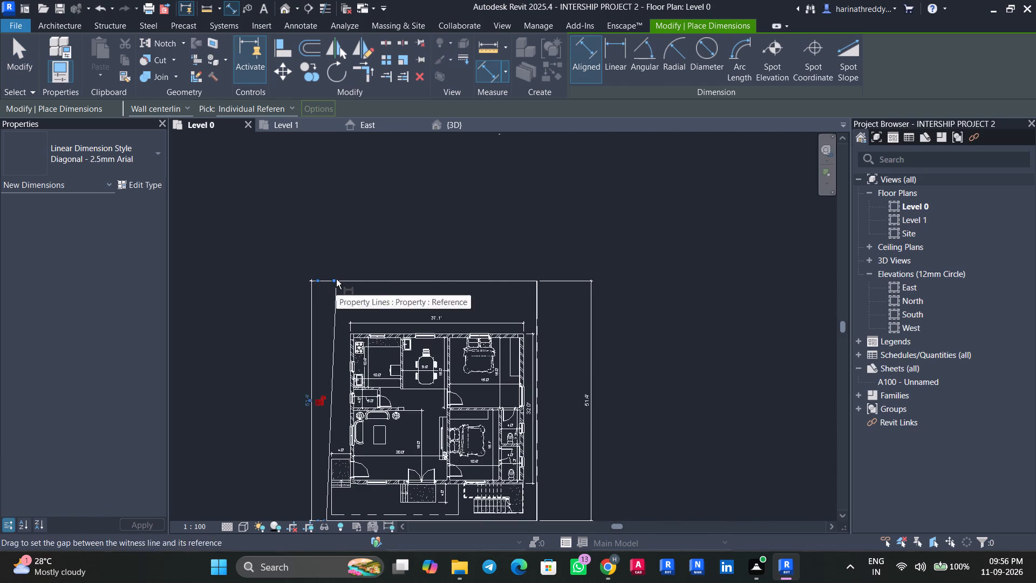
{"action": "key", "text": "Escape"}
Dimension the plot's rear width from the slanted property line to the opposite rear corner, placed beyond the rear boundary.
{"action": "left_click", "coordinate": [335, 285]}
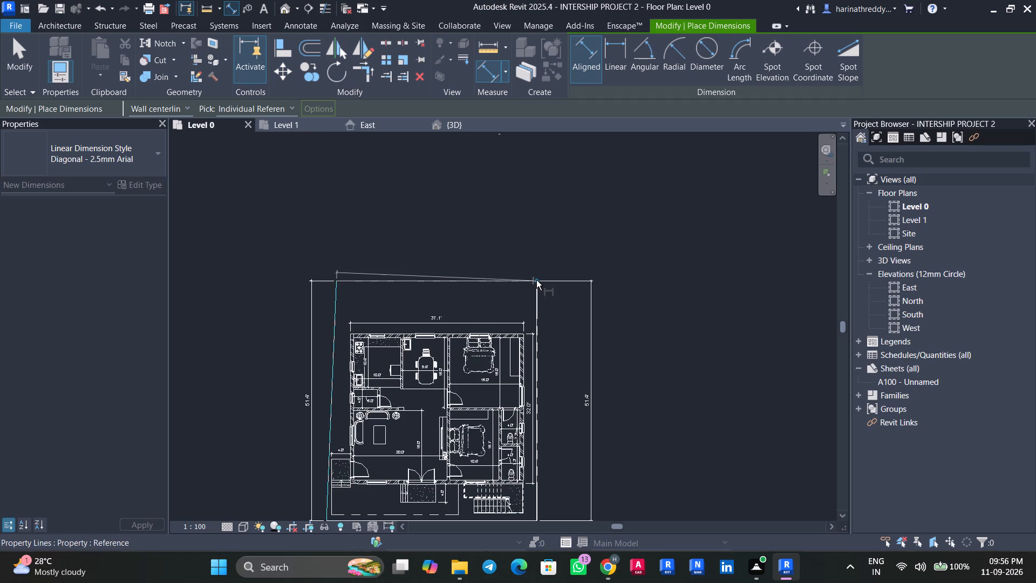
{"action": "left_click", "coordinate": [537, 280]}
{"action": "left_click", "coordinate": [539, 251]}
{"action": "key", "text": "Escape"}
{"action": "key", "text": "Escape"}
Edit the property line sketch, nudging the rear boundary toward the house to about 7.9' from its rear wall.
{"action": "scroll", "coordinate": [551, 338], "scroll_direction": "up", "scroll_amount": 2}
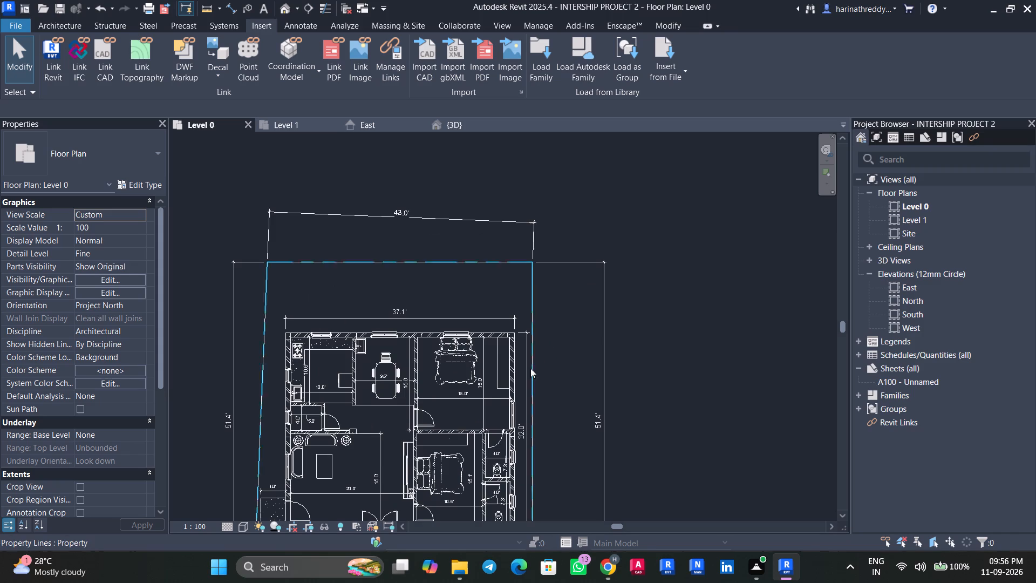
{"action": "left_click", "coordinate": [339, 258]}
{"action": "middle_click_drag", "start_coordinate": [338, 265], "coordinate": [461, 234]}
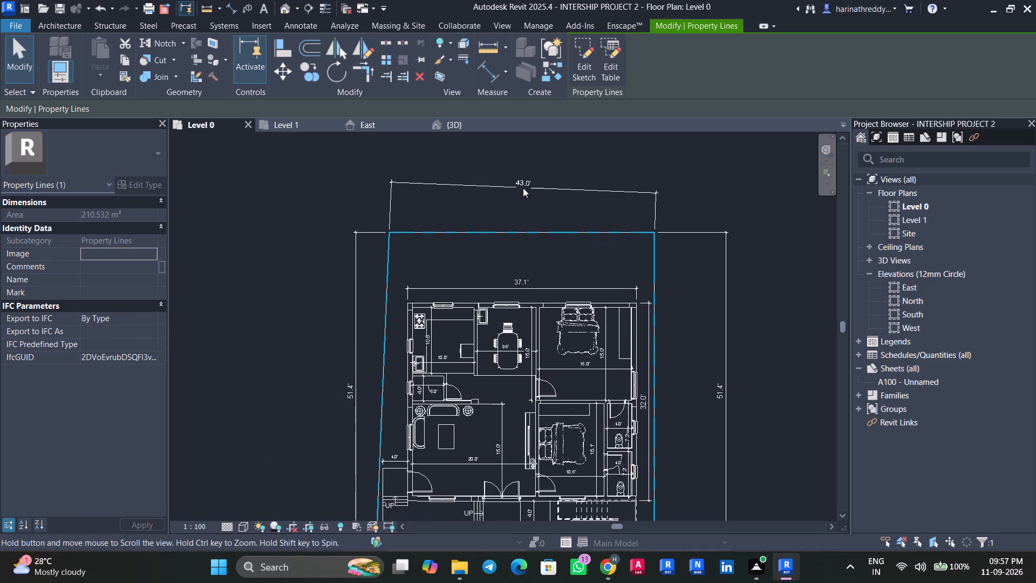
{"action": "left_click", "coordinate": [576, 86]}
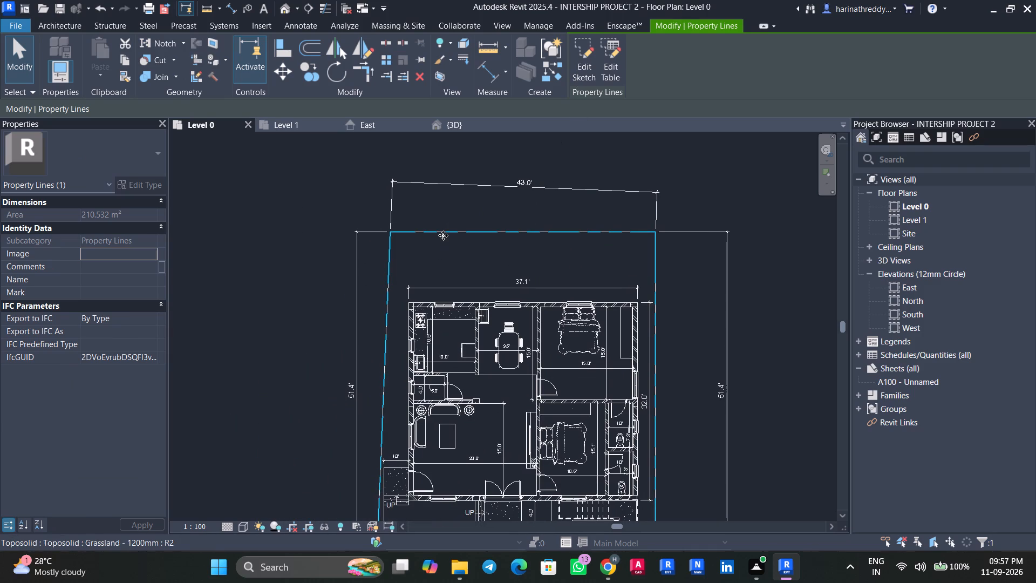
{"action": "left_click", "coordinate": [584, 61]}
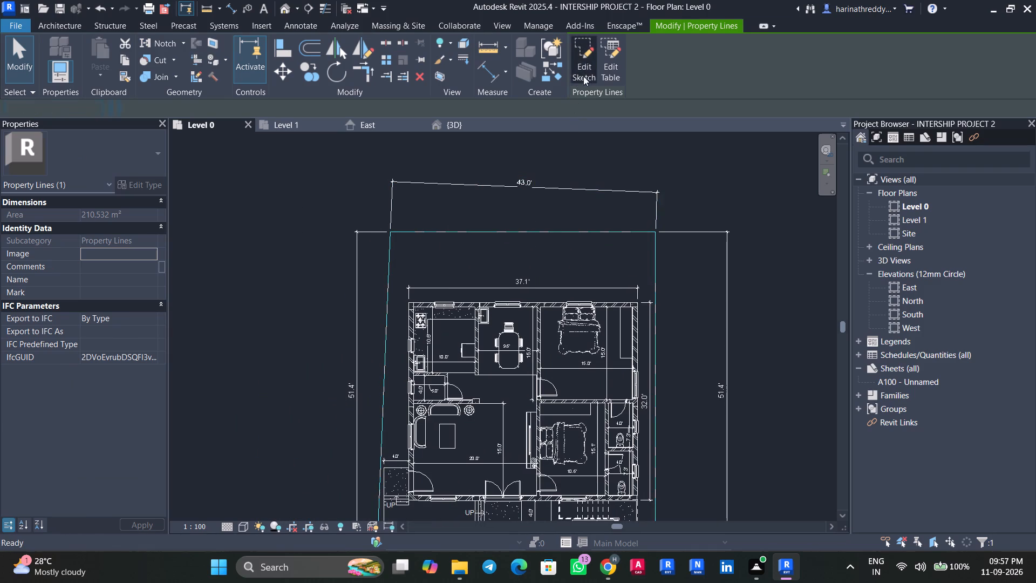
{"action": "left_click", "coordinate": [462, 234]}
{"action": "middle_click_drag", "start_coordinate": [422, 310], "coordinate": [446, 233]}
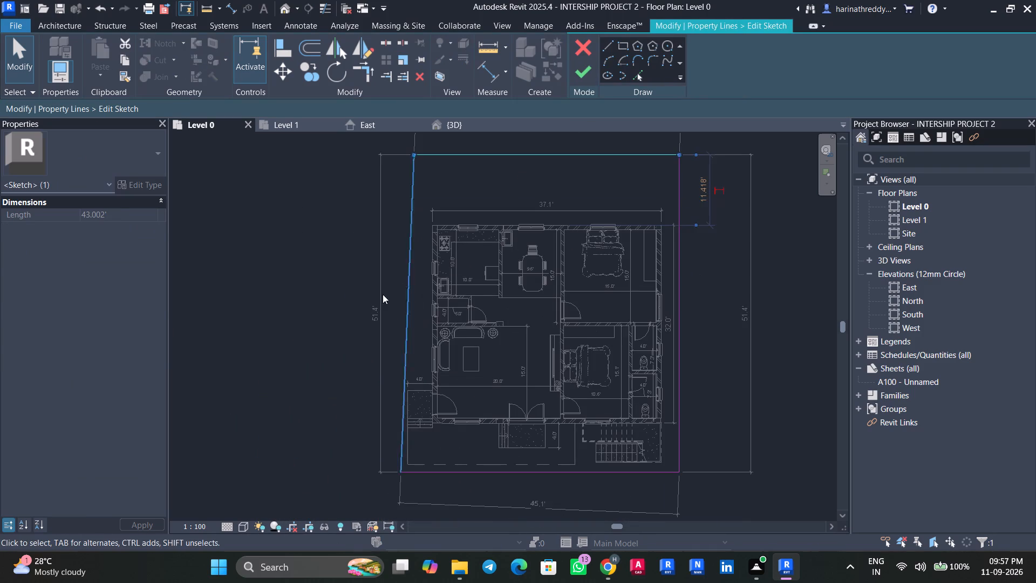
{"action": "key", "text": "Escape"}
{"action": "key", "text": "Escape"}
{"action": "left_click", "coordinate": [374, 315]}
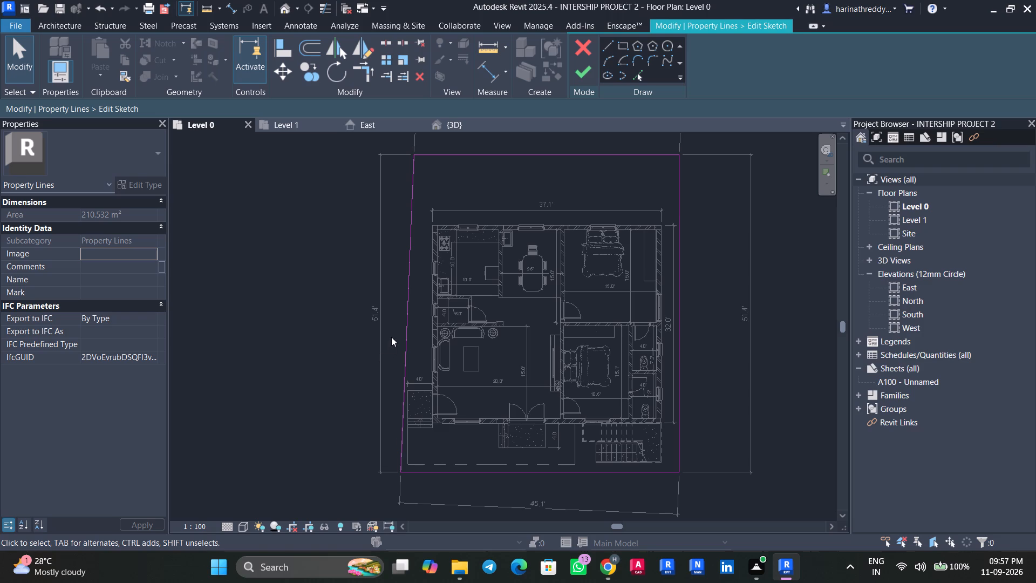
{"action": "middle_click_drag", "start_coordinate": [534, 180], "coordinate": [543, 221]}
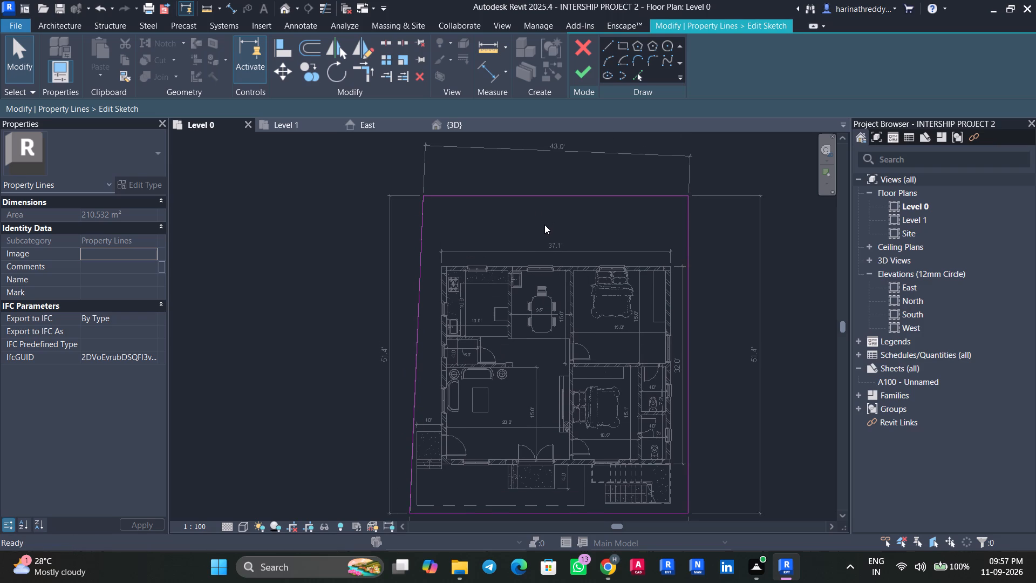
{"action": "left_click", "coordinate": [597, 198]}
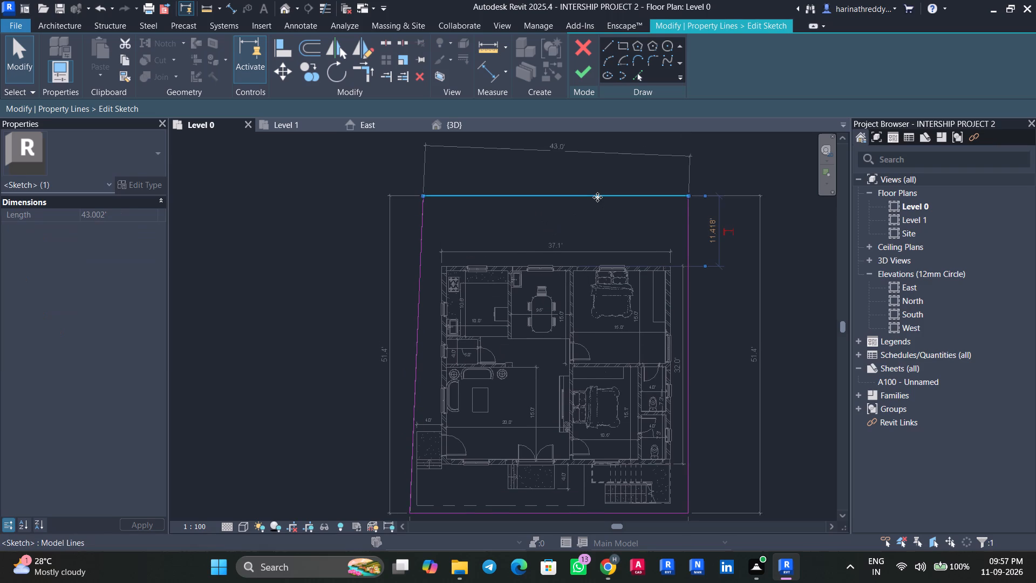
{"action": "key", "text": "Down"}
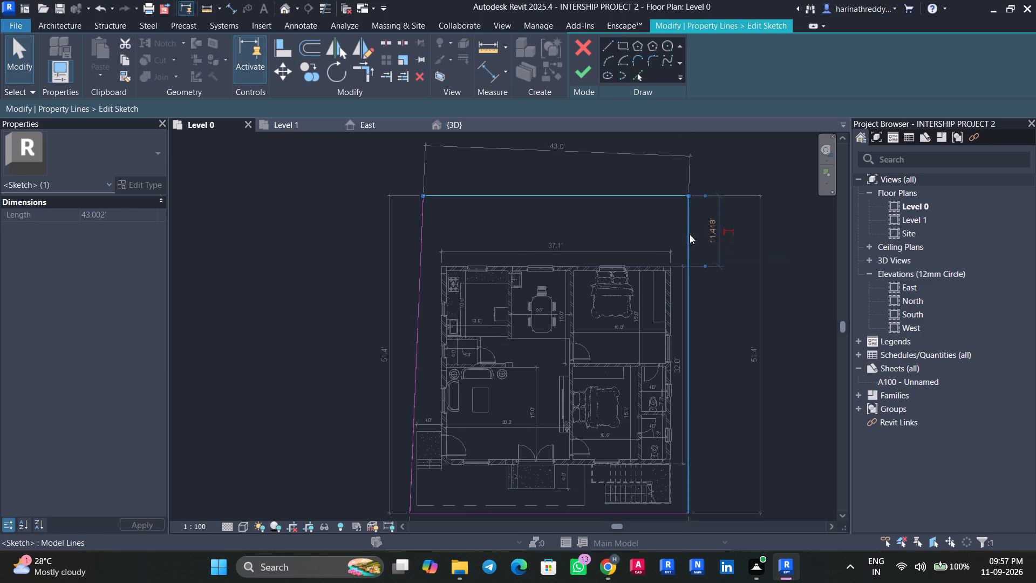
{"action": "key", "text": "Down"}
{"action": "key", "text": "Down"}
{"action": "key", "text": "Down"}
{"action": "key", "text": "Down"}
{"action": "key", "text": "Down"}
{"action": "key", "text": "Down"}
{"action": "left_click", "coordinate": [576, 73]}
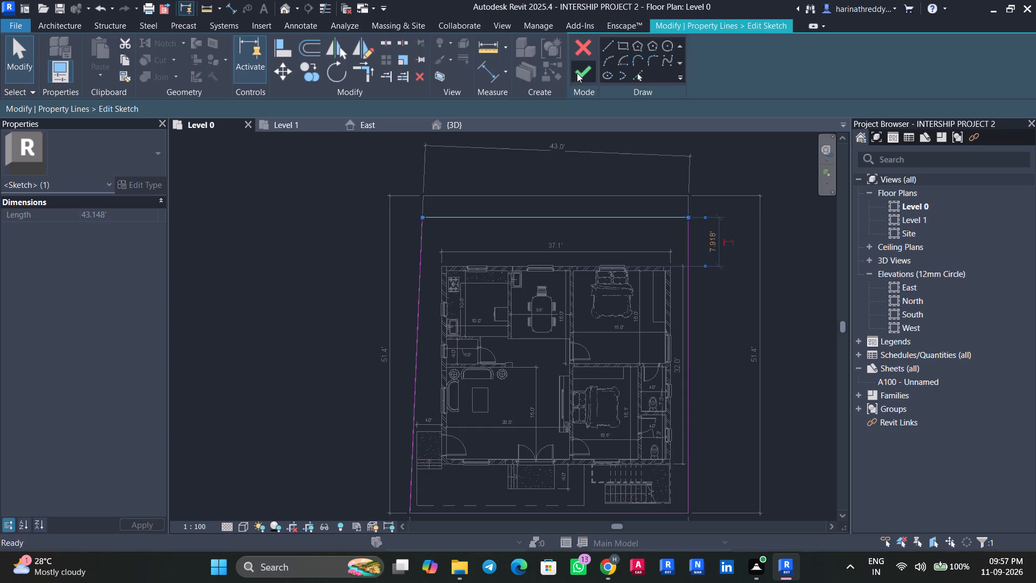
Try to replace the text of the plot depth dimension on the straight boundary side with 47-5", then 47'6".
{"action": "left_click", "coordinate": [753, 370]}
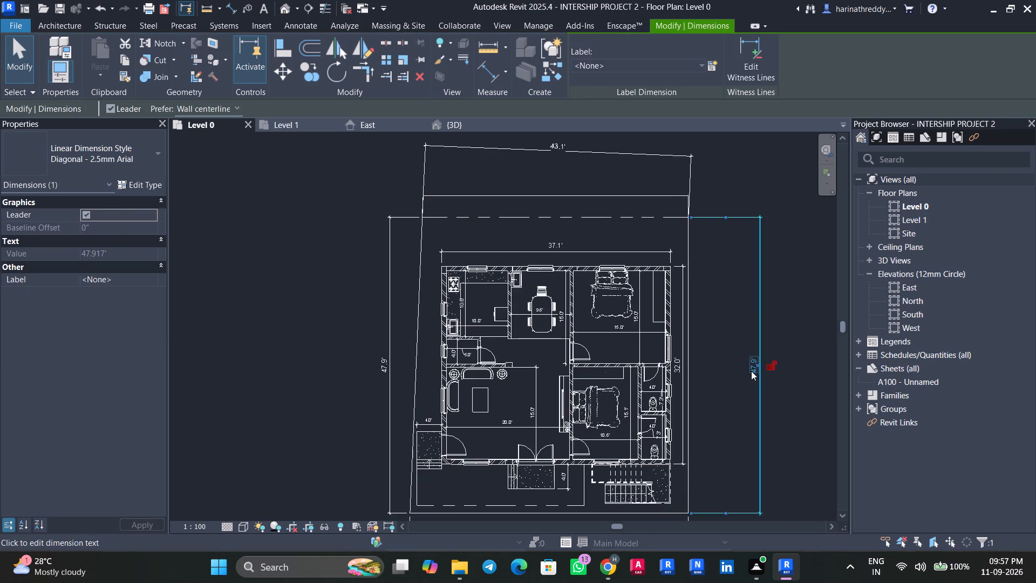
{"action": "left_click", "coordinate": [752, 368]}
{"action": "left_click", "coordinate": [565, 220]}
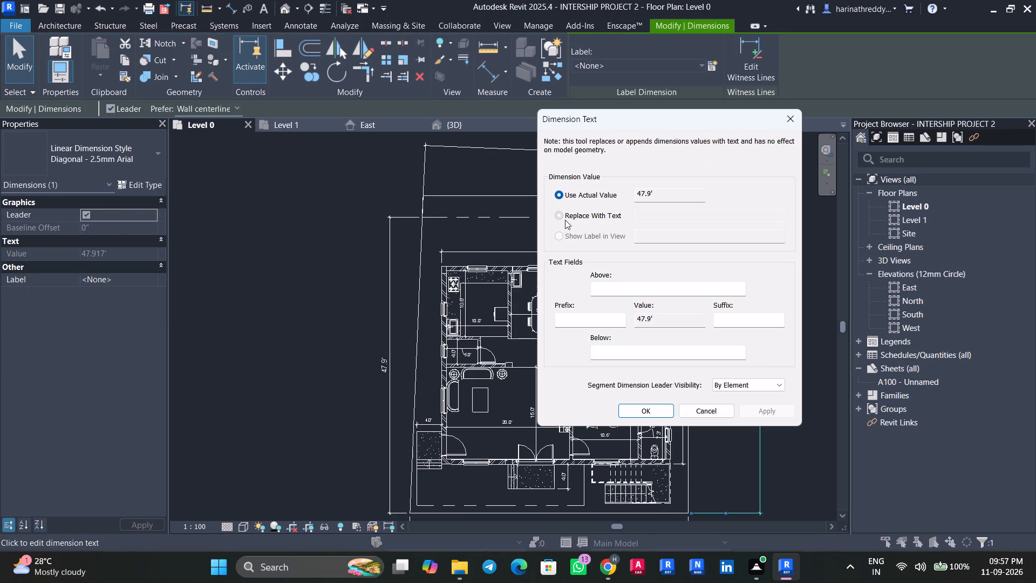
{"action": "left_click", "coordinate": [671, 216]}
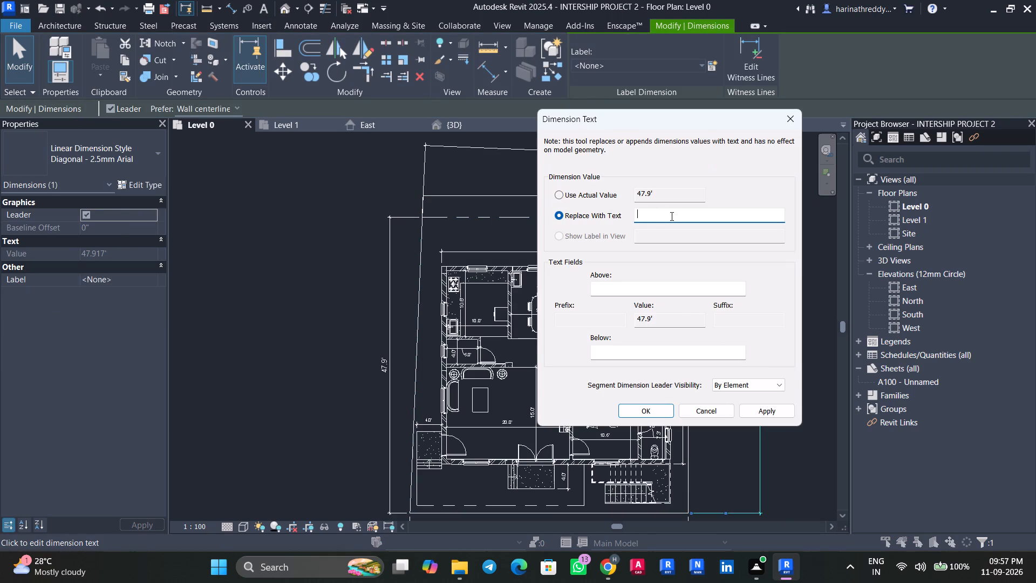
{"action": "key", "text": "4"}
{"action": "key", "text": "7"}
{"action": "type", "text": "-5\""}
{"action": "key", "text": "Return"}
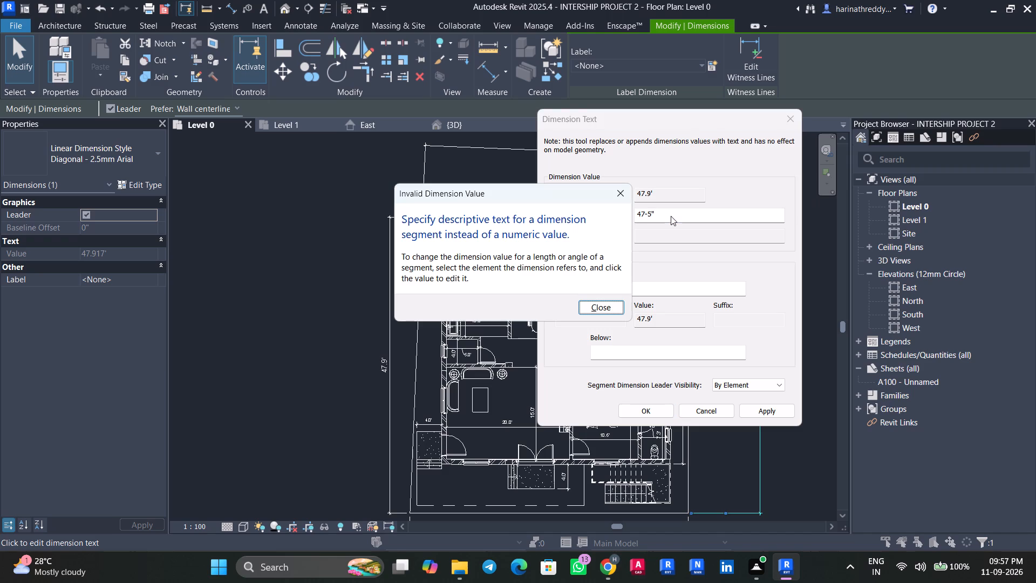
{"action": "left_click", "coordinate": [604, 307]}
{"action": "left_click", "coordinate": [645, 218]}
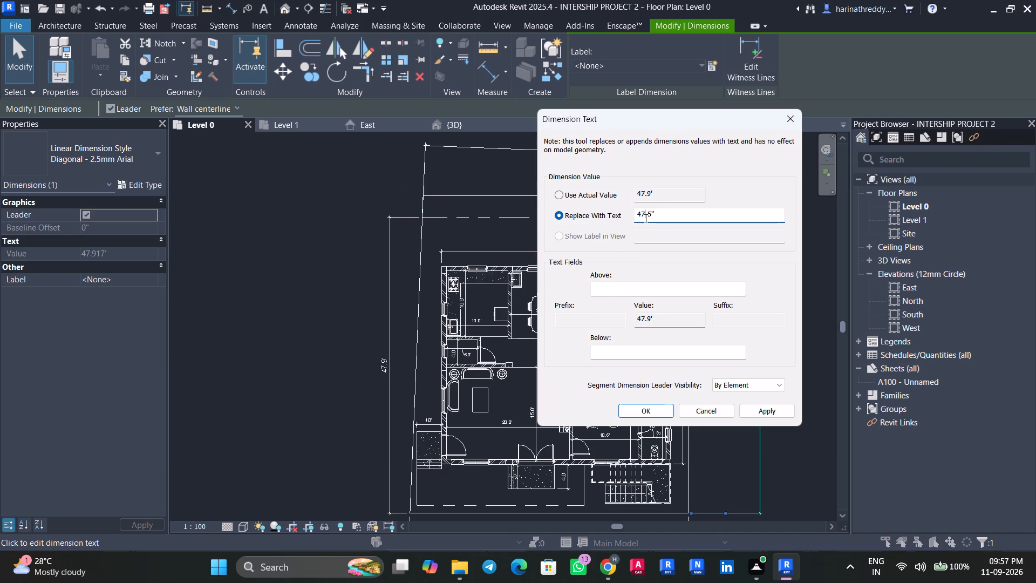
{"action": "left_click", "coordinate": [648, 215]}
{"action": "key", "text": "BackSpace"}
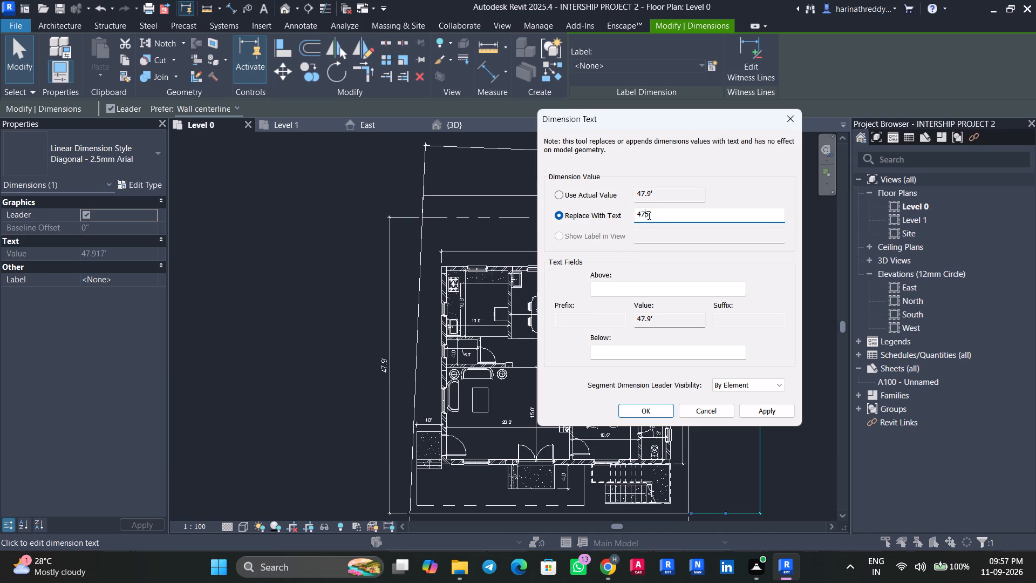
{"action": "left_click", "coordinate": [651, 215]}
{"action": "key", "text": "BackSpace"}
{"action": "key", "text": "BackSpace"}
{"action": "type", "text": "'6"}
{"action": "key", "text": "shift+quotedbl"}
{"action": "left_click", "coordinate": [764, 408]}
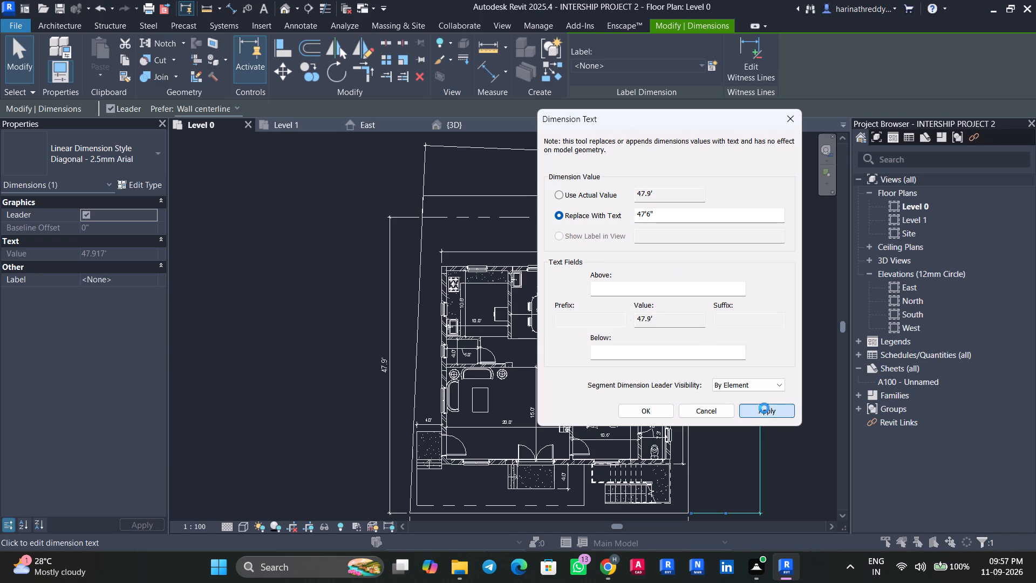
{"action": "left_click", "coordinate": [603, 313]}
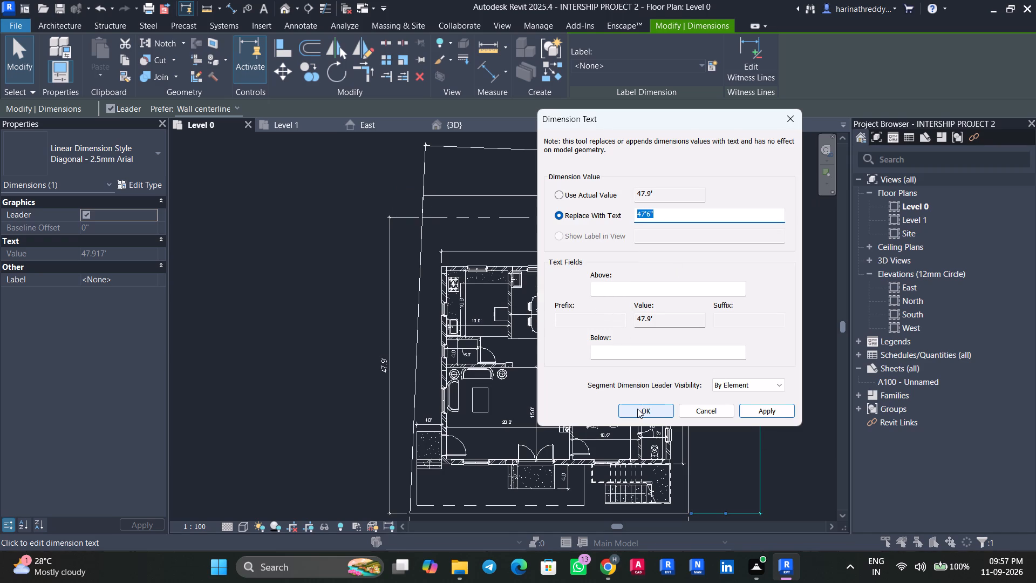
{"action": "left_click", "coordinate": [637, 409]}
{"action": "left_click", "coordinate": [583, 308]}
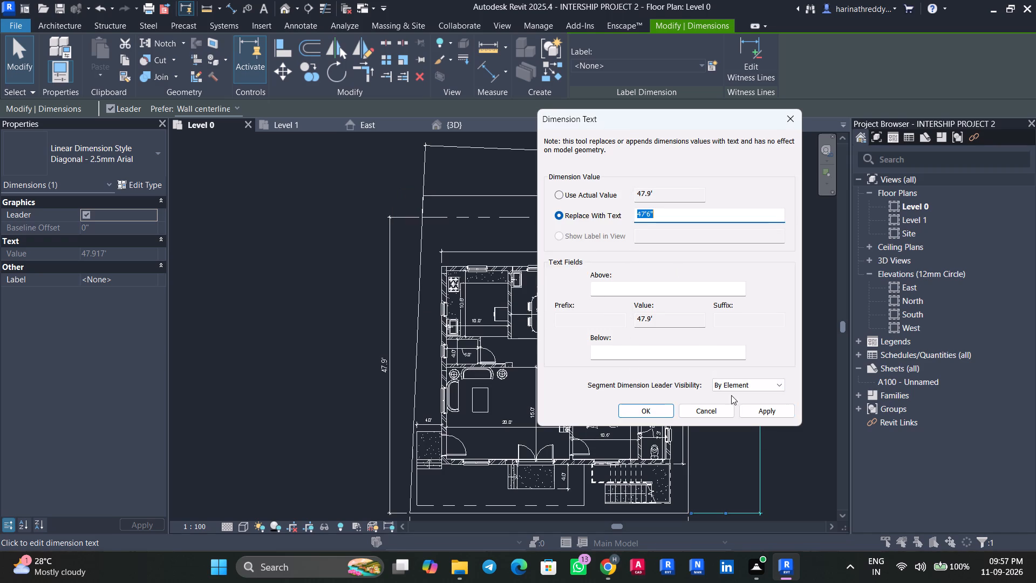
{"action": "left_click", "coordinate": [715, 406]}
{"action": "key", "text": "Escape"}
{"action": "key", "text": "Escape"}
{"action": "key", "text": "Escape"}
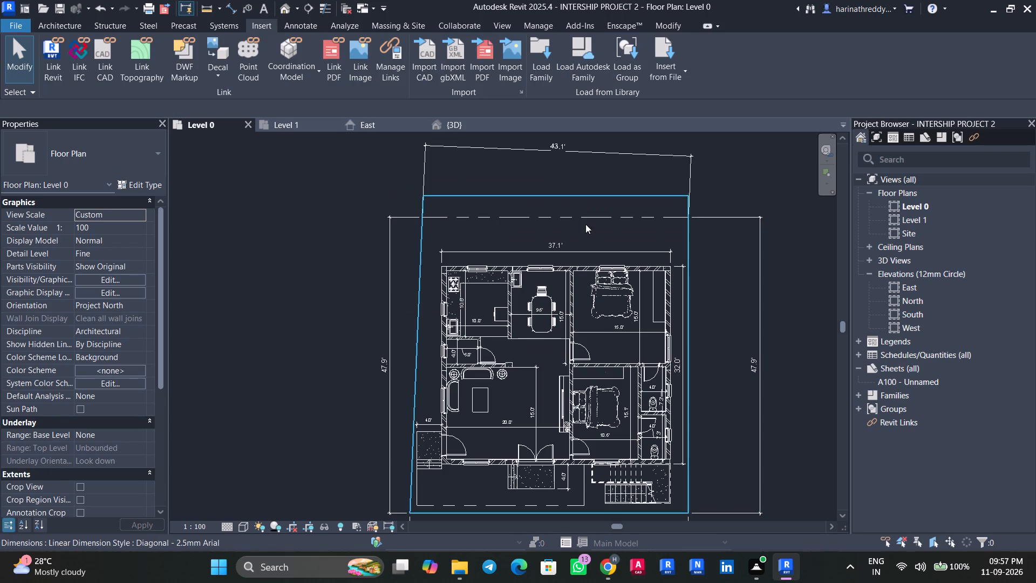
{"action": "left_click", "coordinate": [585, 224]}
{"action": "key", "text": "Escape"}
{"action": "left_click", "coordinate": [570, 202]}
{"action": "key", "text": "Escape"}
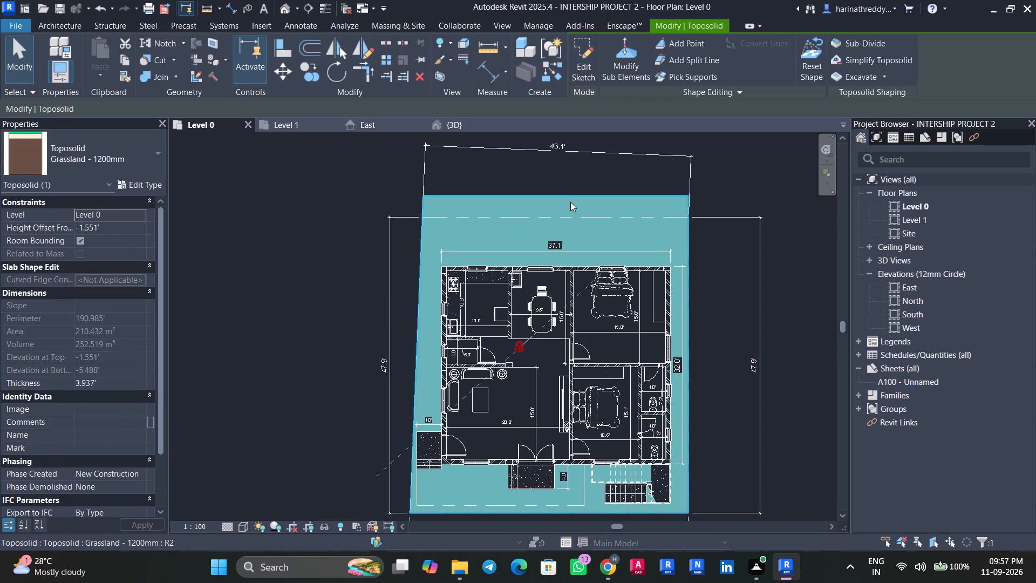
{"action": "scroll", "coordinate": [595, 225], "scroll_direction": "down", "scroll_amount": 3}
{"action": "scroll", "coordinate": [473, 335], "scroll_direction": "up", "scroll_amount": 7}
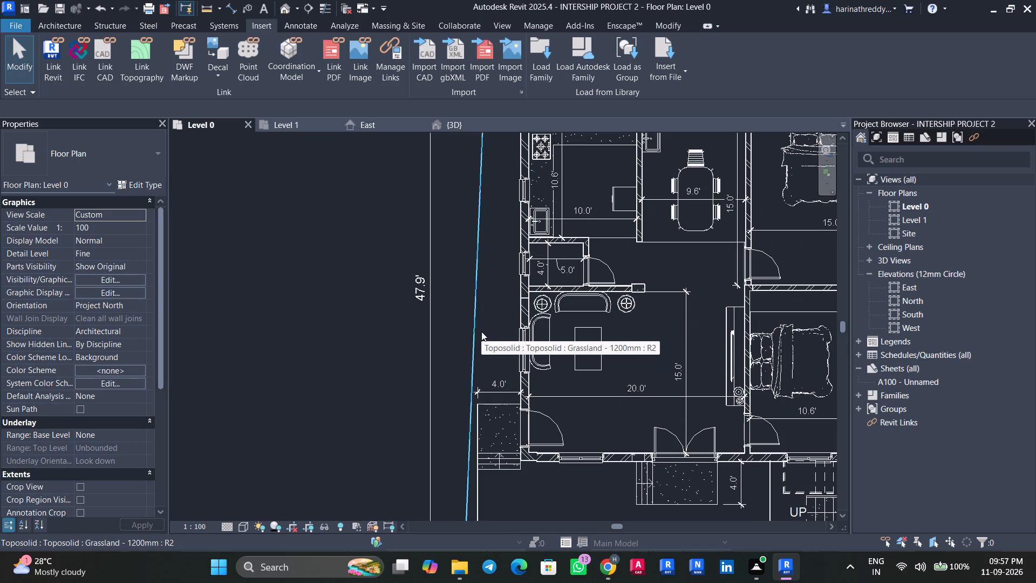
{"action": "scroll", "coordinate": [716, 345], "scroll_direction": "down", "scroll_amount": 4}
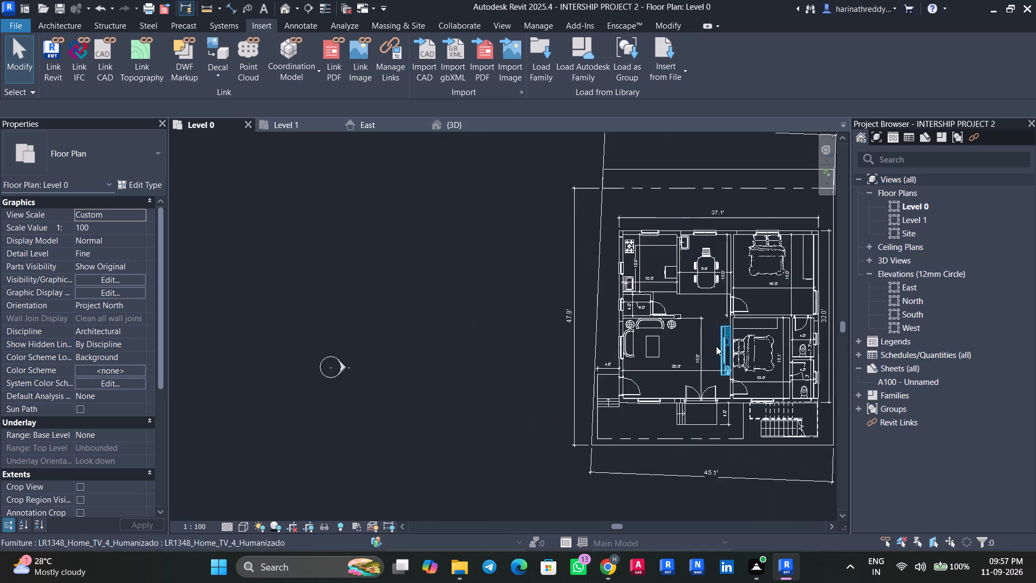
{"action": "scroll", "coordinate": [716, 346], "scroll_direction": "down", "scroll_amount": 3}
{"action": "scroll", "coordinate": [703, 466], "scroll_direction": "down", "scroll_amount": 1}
Place the text note LIVING in the 2.5mm Arial style beside the coffee table in the living room.
{"action": "scroll", "coordinate": [703, 466], "scroll_direction": "up", "scroll_amount": 6}
{"action": "middle_click_drag", "start_coordinate": [760, 513], "coordinate": [584, 533]}
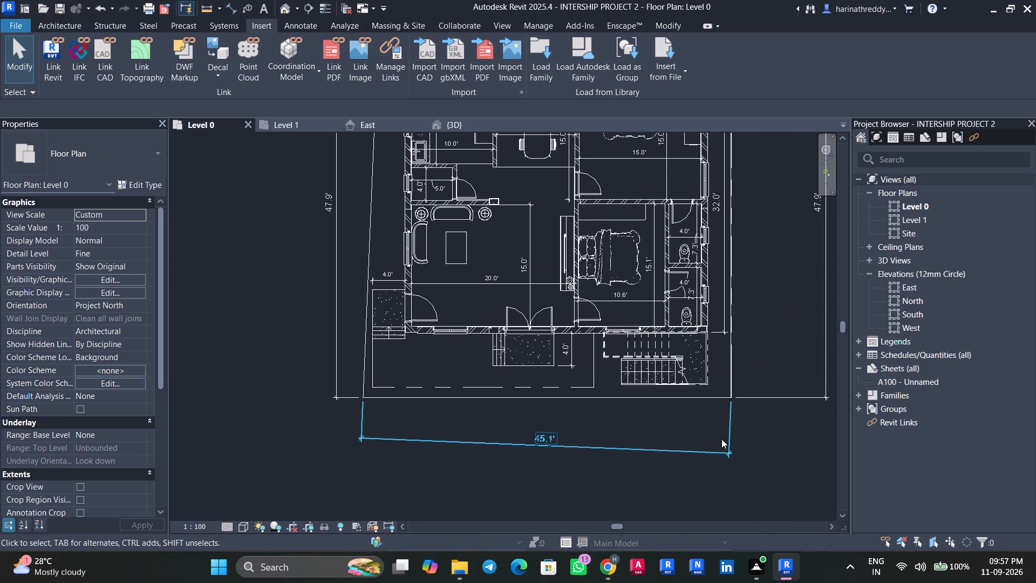
{"action": "type", "text": "TX"}
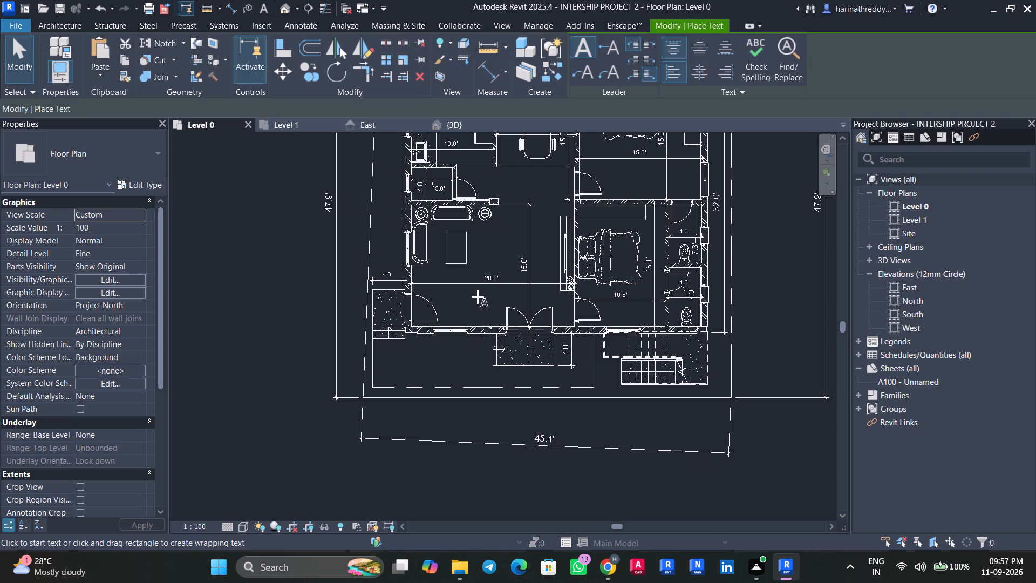
{"action": "left_click", "coordinate": [56, 153]}
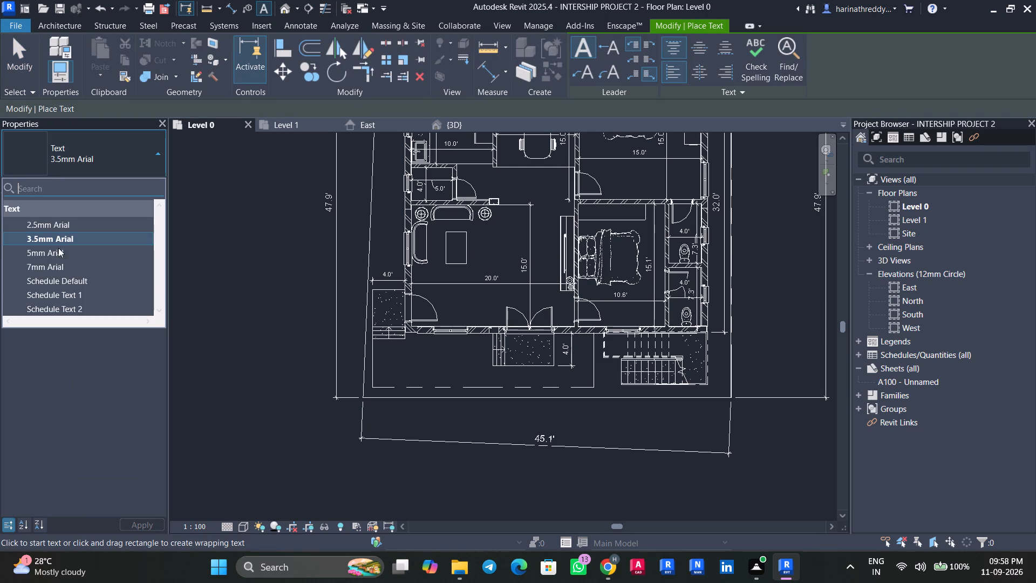
{"action": "left_click", "coordinate": [65, 225]}
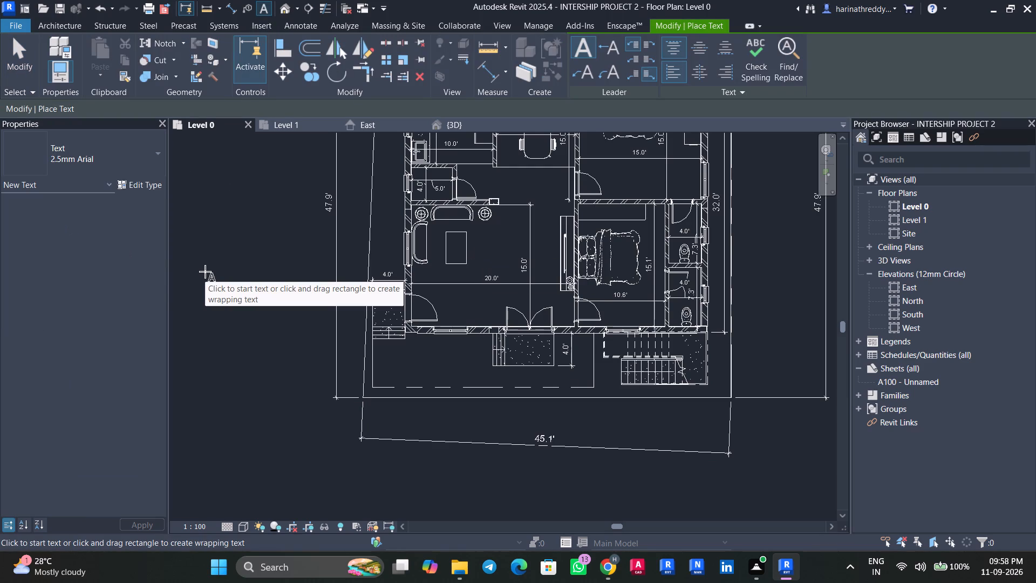
{"action": "scroll", "coordinate": [513, 254], "scroll_direction": "up", "scroll_amount": 8}
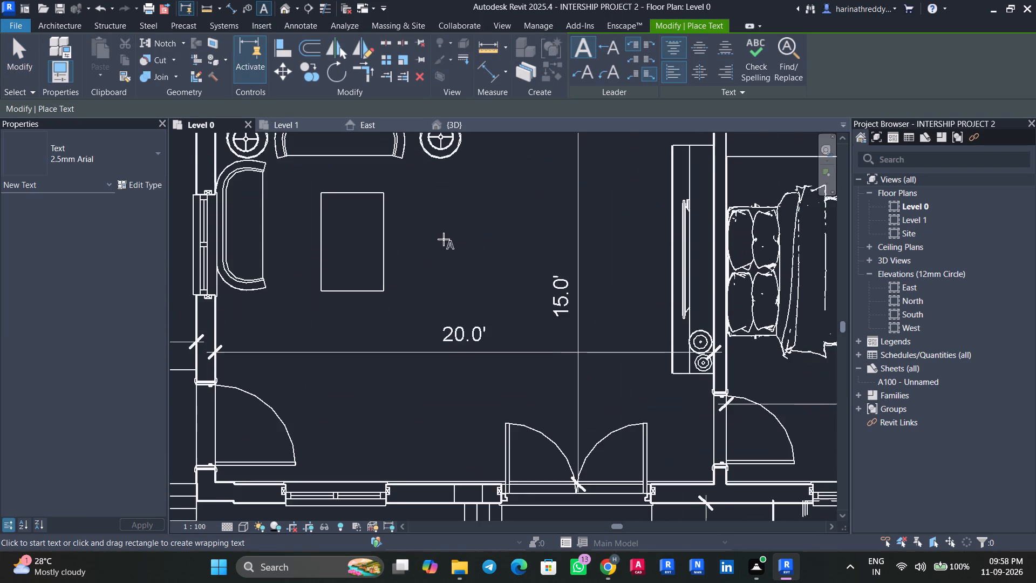
{"action": "left_click", "coordinate": [416, 235]}
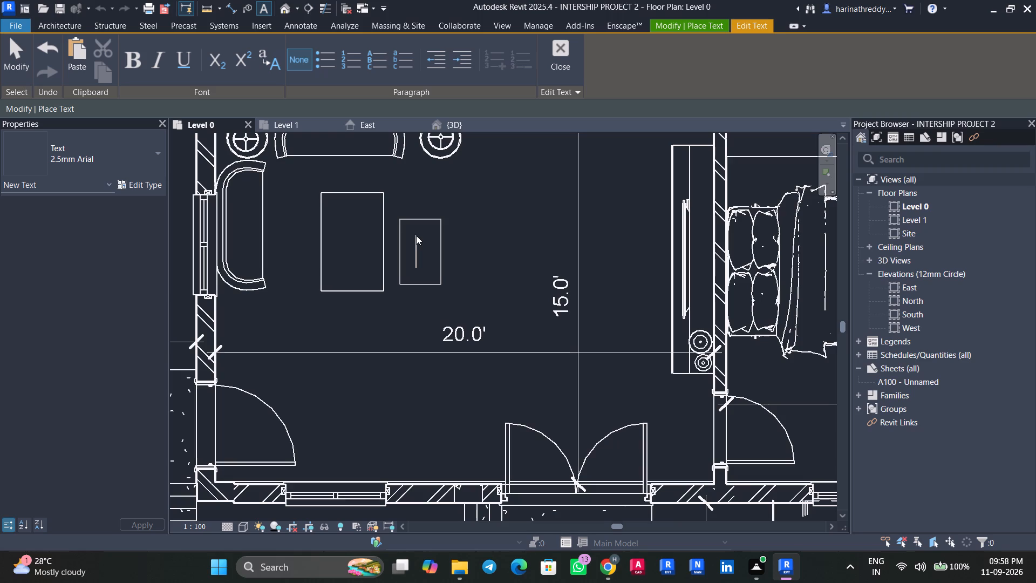
{"action": "type", "text": "LIVING"}
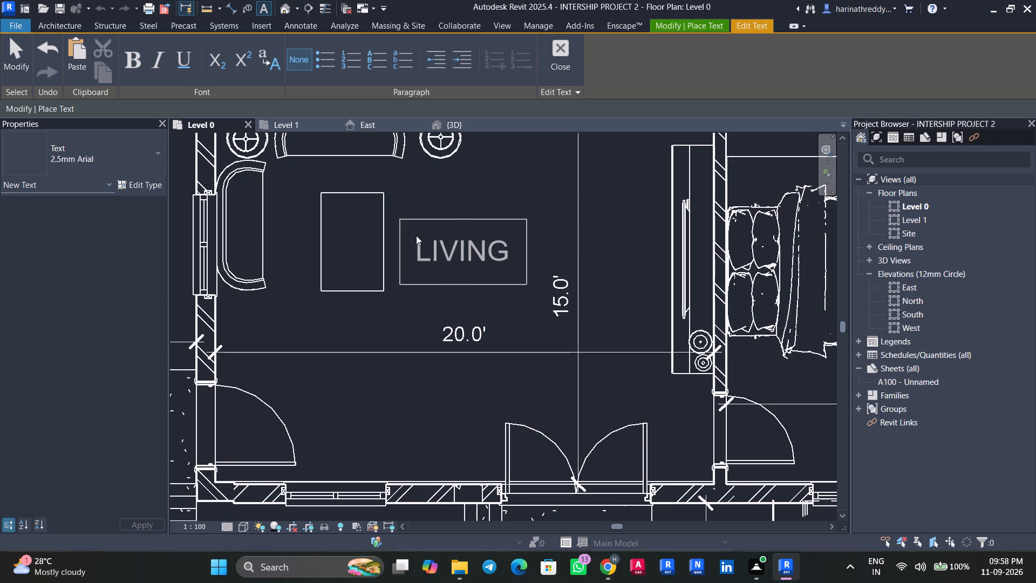
{"action": "left_click", "coordinate": [410, 312]}
Place the text note KITCHEN in the 2.5mm Arial style in the open floor area of the kitchen.
{"action": "scroll", "coordinate": [415, 319], "scroll_direction": "down", "scroll_amount": 10}
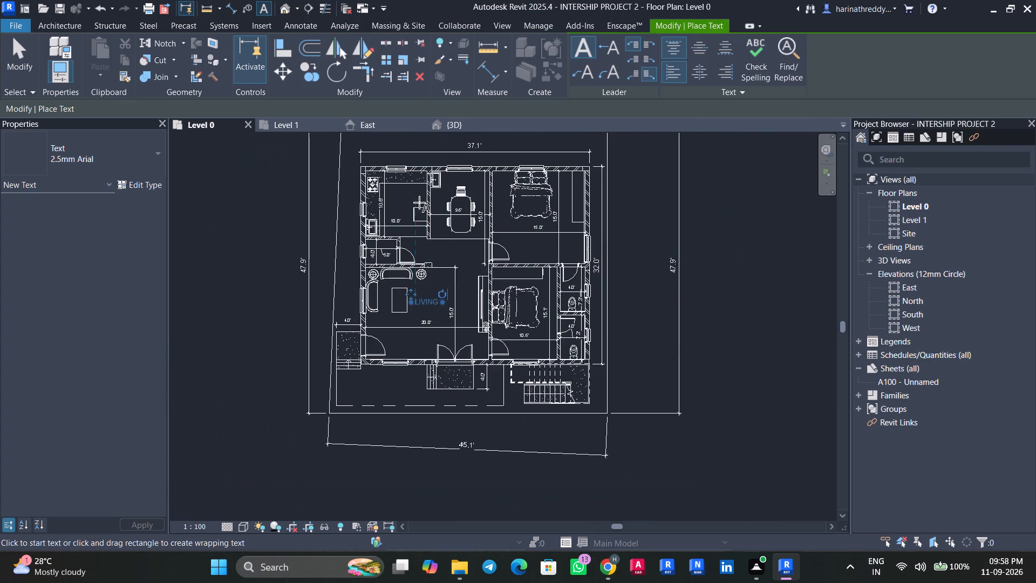
{"action": "scroll", "coordinate": [402, 191], "scroll_direction": "down", "scroll_amount": 1}
{"action": "scroll", "coordinate": [402, 191], "scroll_direction": "up", "scroll_amount": 11}
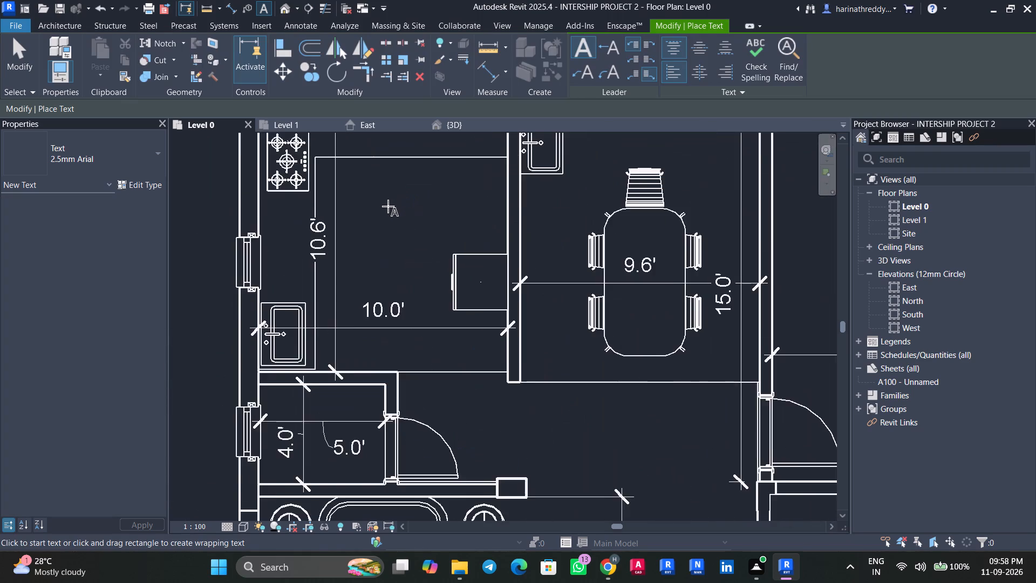
{"action": "middle_click_drag", "start_coordinate": [388, 208], "coordinate": [417, 274]}
{"action": "scroll", "coordinate": [417, 274], "scroll_direction": "up", "scroll_amount": 3}
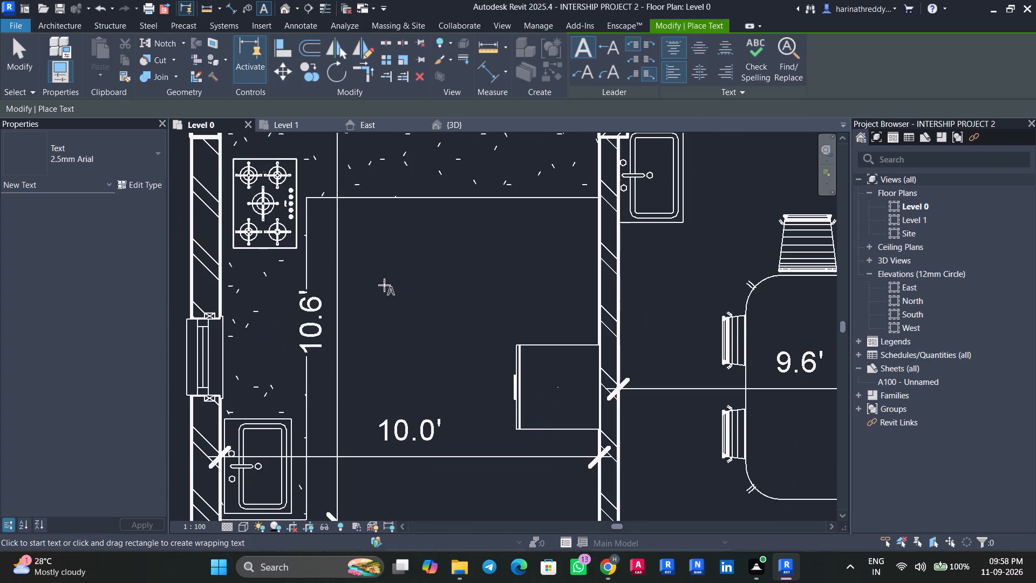
{"action": "left_click", "coordinate": [384, 285]}
{"action": "type", "text": "KITCHEN"}
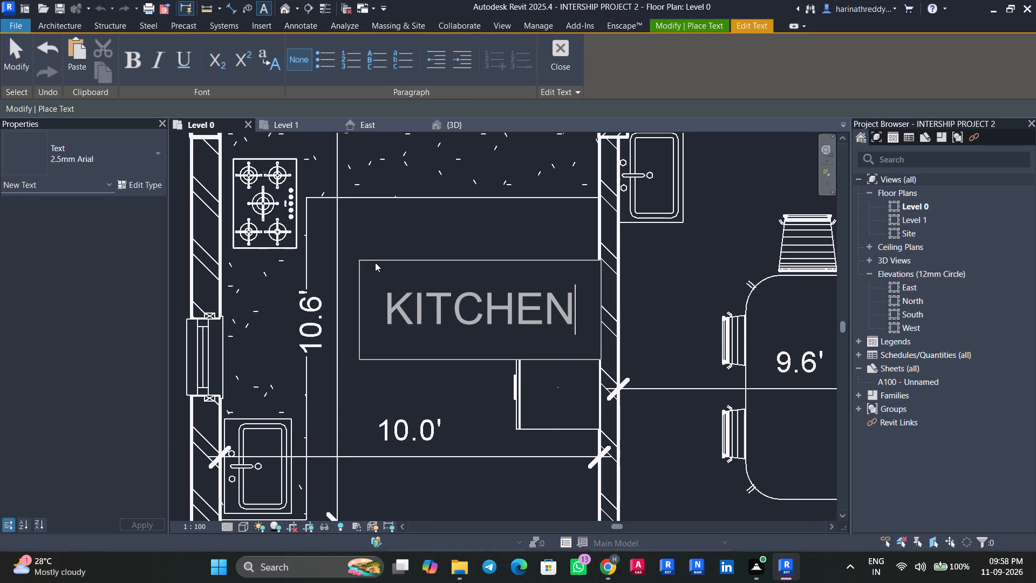
{"action": "left_click", "coordinate": [413, 223]}
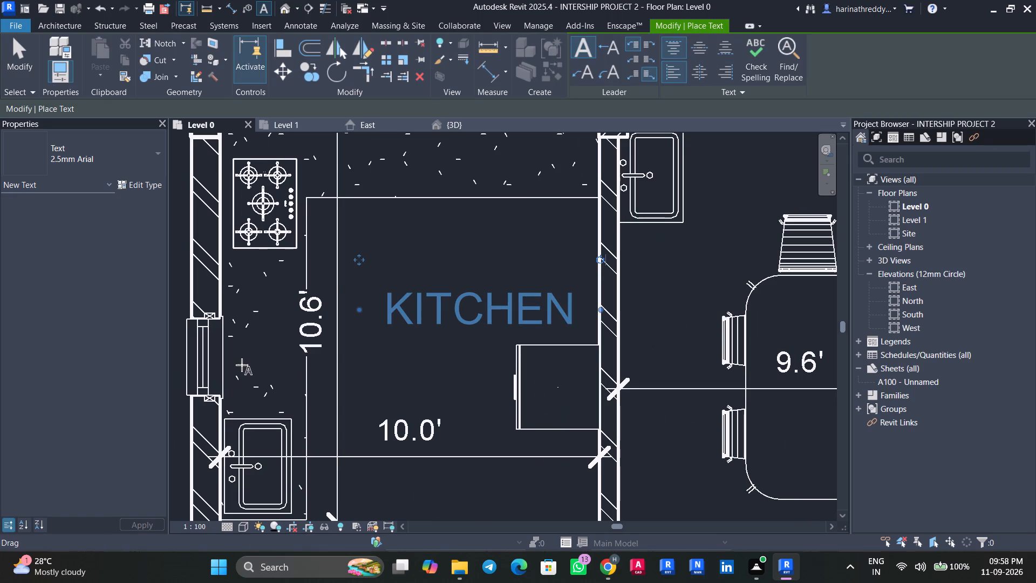
Place the text note SINK in the 2.5mm Arial style on the kitchen counter just above the sink.
{"action": "left_click", "coordinate": [242, 365]}
{"action": "key", "text": "space"}
{"action": "key", "text": "Escape"}
{"action": "key", "text": "Escape"}
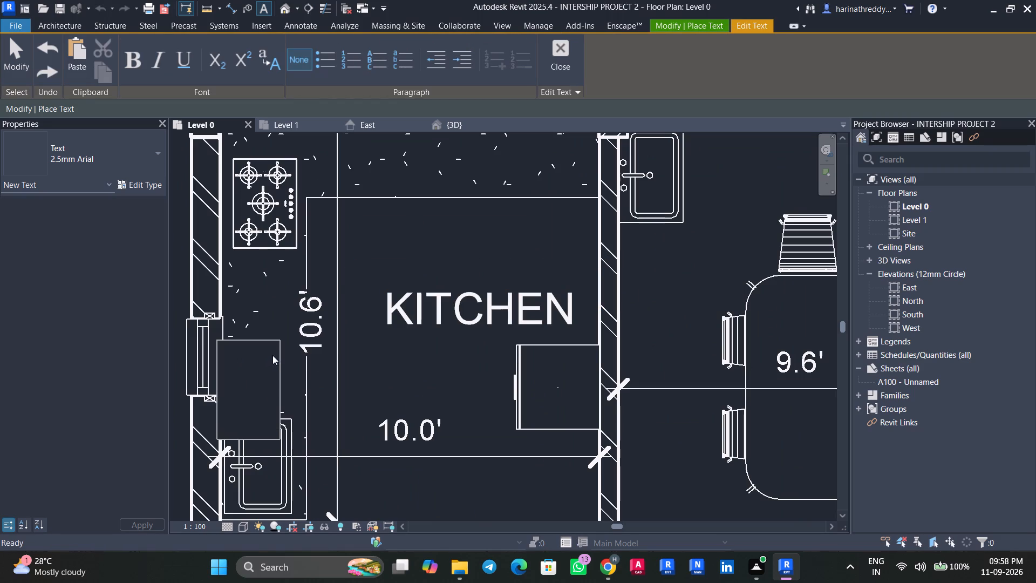
{"action": "key", "text": "Escape"}
{"action": "key", "text": "Escape"}
{"action": "type", "text": "SINK"}
{"action": "left_click", "coordinate": [448, 374]}
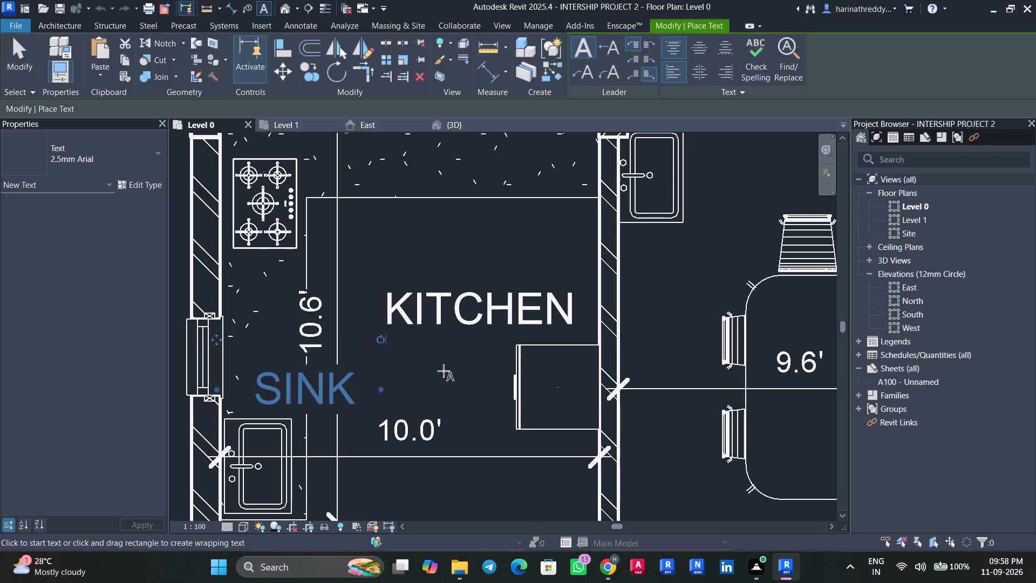
{"action": "key", "text": "Escape"}
{"action": "key", "text": "Escape"}
{"action": "key", "text": "Escape"}
Rotate the SINK note a quarter turn so it reads vertically along the kitchen counter.
{"action": "left_click", "coordinate": [315, 396]}
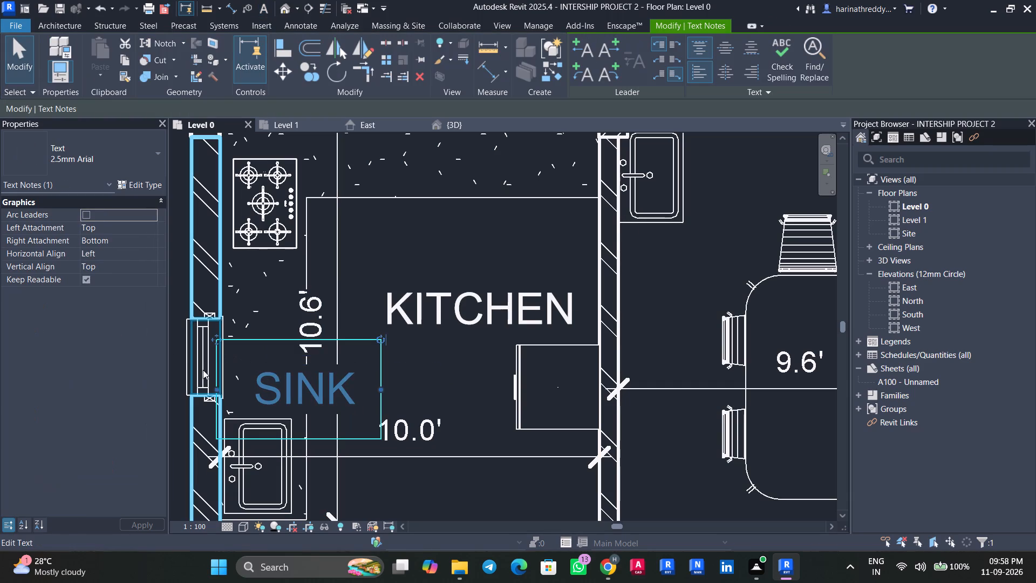
{"action": "left_click", "coordinate": [380, 338]}
{"action": "left_click_drag", "start_coordinate": [380, 338], "coordinate": [364, 307]}
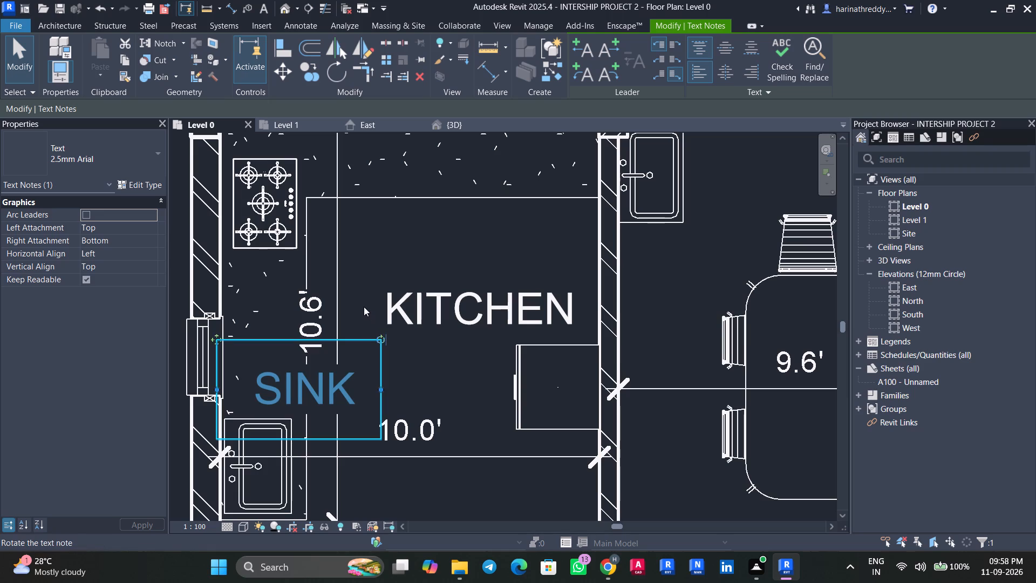
{"action": "left_click", "coordinate": [379, 337]}
{"action": "left_click_drag", "start_coordinate": [379, 337], "coordinate": [386, 369]}
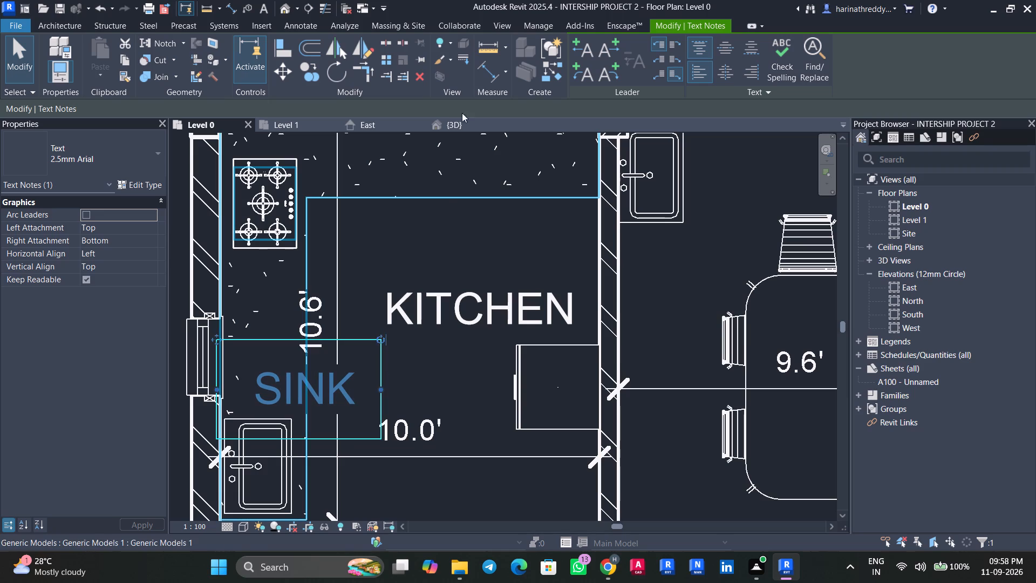
{"action": "left_click", "coordinate": [329, 79]}
{"action": "left_click", "coordinate": [297, 262]}
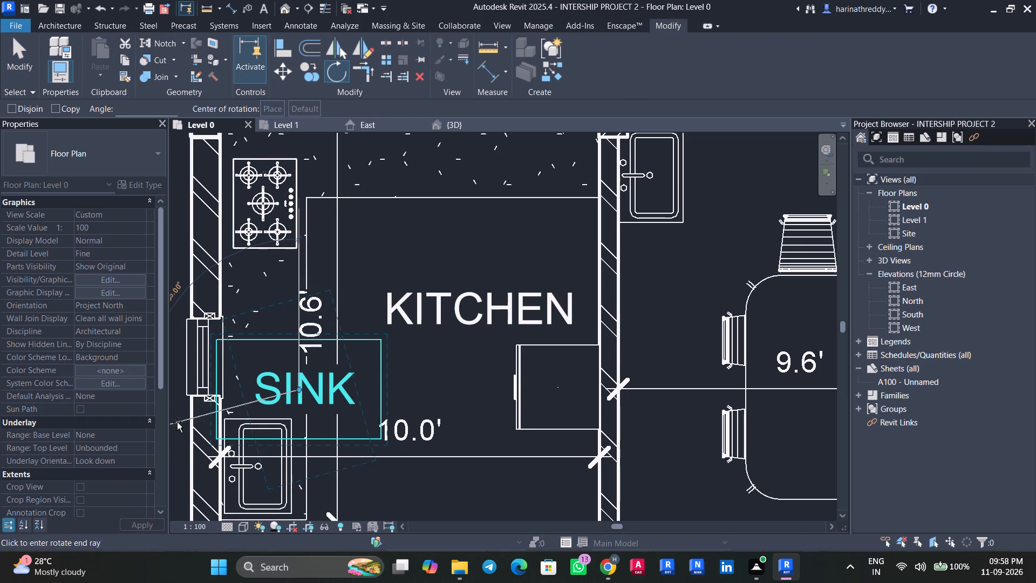
{"action": "left_click", "coordinate": [174, 390]}
{"action": "key", "text": "Escape"}
{"action": "key", "text": "Escape"}
Move the vertical SINK note onto the counter strip between the window wall and the 10.6' dimension, clear of the sink.
{"action": "left_click", "coordinate": [292, 385]}
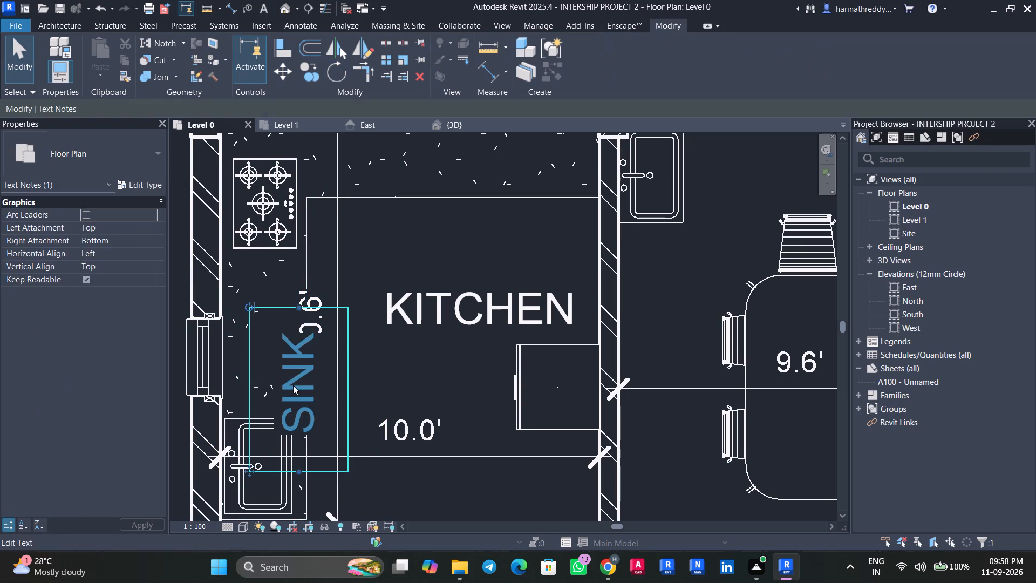
{"action": "left_click_drag", "start_coordinate": [293, 385], "coordinate": [267, 347]}
{"action": "key", "text": "Escape"}
{"action": "key", "text": "Escape"}
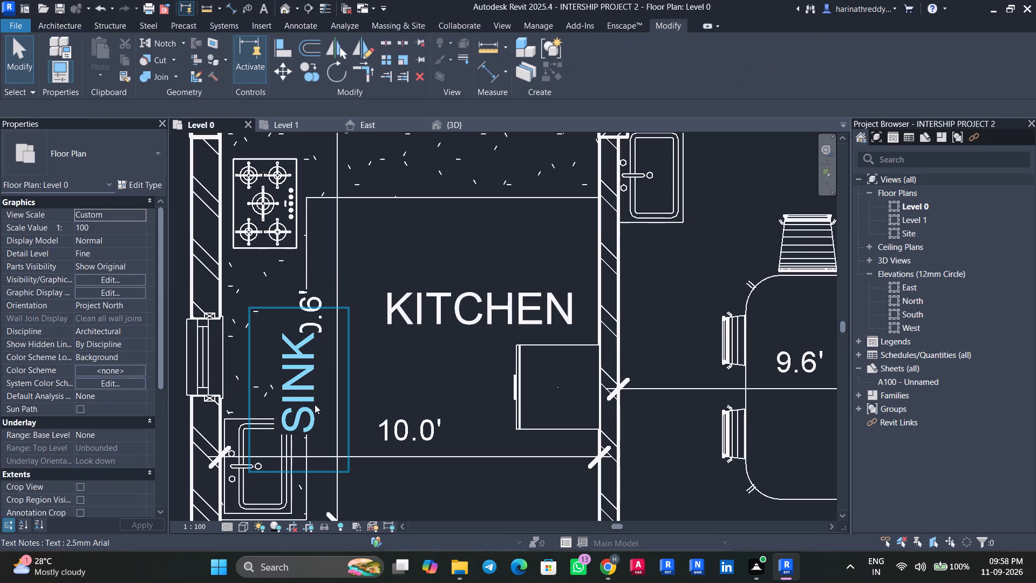
{"action": "key", "text": "Escape"}
{"action": "left_click", "coordinate": [315, 404]}
{"action": "key", "text": "Left"}
{"action": "key", "text": "Left"}
{"action": "key", "text": "Left"}
{"action": "key", "text": "Left"}
{"action": "key", "text": "Left"}
{"action": "key", "text": "Left"}
{"action": "key", "text": "Left"}
{"action": "key", "text": "Left"}
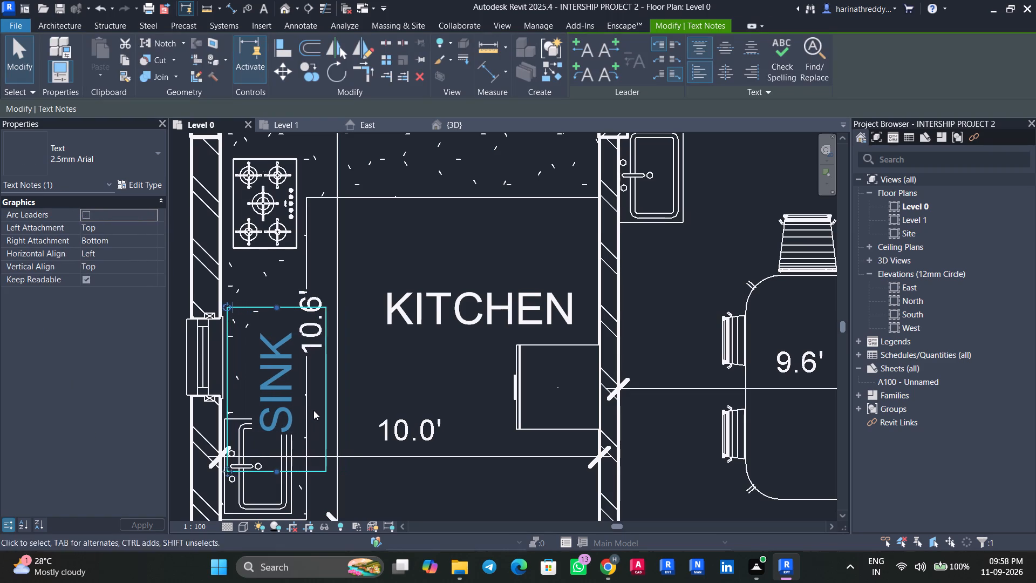
{"action": "key", "text": "Left"}
{"action": "key", "text": "Left"}
{"action": "key", "text": "Left"}
{"action": "key", "text": "Left"}
{"action": "key", "text": "Left"}
{"action": "key", "text": "Up"}
{"action": "key", "text": "Up"}
{"action": "key", "text": "Up"}
{"action": "key", "text": "Up"}
{"action": "key", "text": "Up"}
{"action": "key", "text": "Up"}
{"action": "key", "text": "Up"}
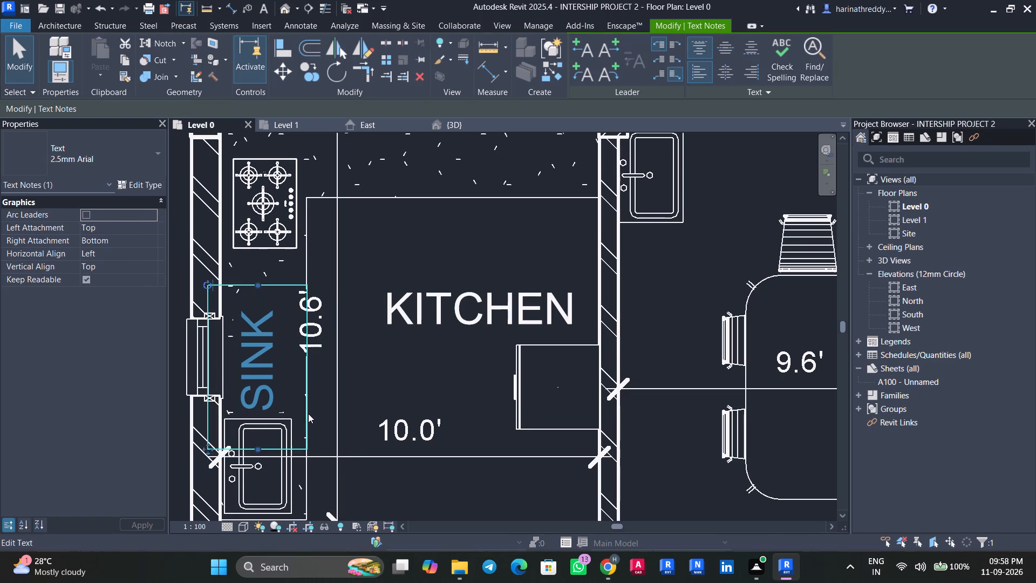
{"action": "key", "text": "Right"}
{"action": "key", "text": "Right"}
{"action": "key", "text": "Up"}
{"action": "key", "text": "Right"}
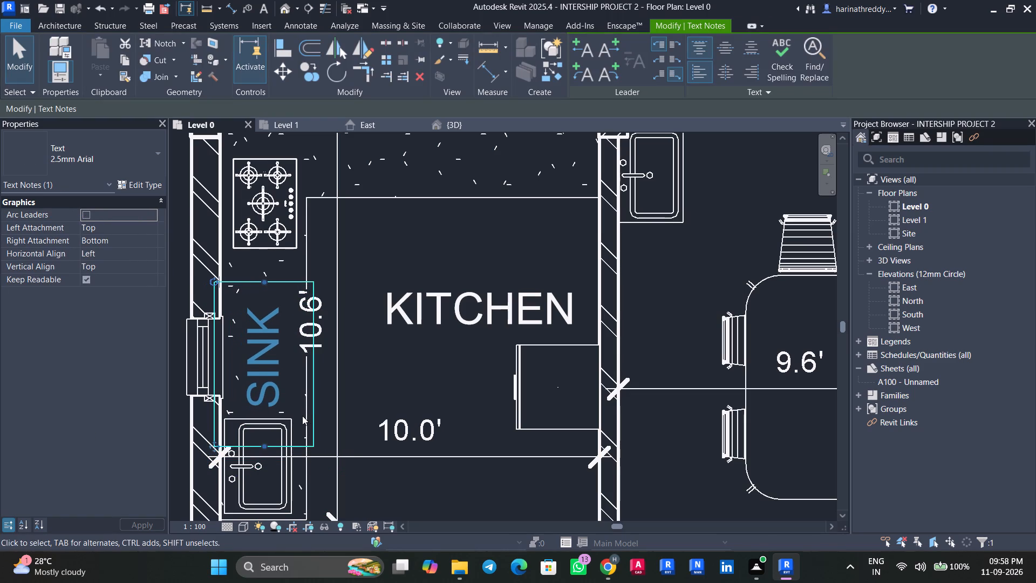
{"action": "key", "text": "Up"}
{"action": "key", "text": "Left"}
{"action": "key", "text": "Escape"}
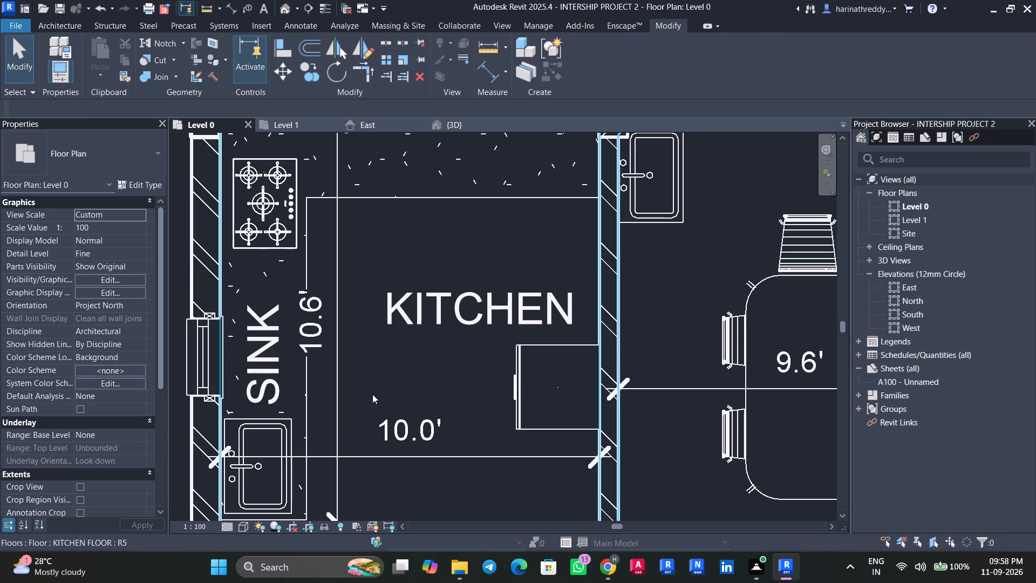
Place the text note STOVE in the 2.5mm Arial style on the kitchen counter beside the stove.
{"action": "scroll", "coordinate": [372, 394], "scroll_direction": "down", "scroll_amount": 3}
{"action": "middle_click_drag", "start_coordinate": [377, 385], "coordinate": [348, 492]}
{"action": "key", "text": "t"}
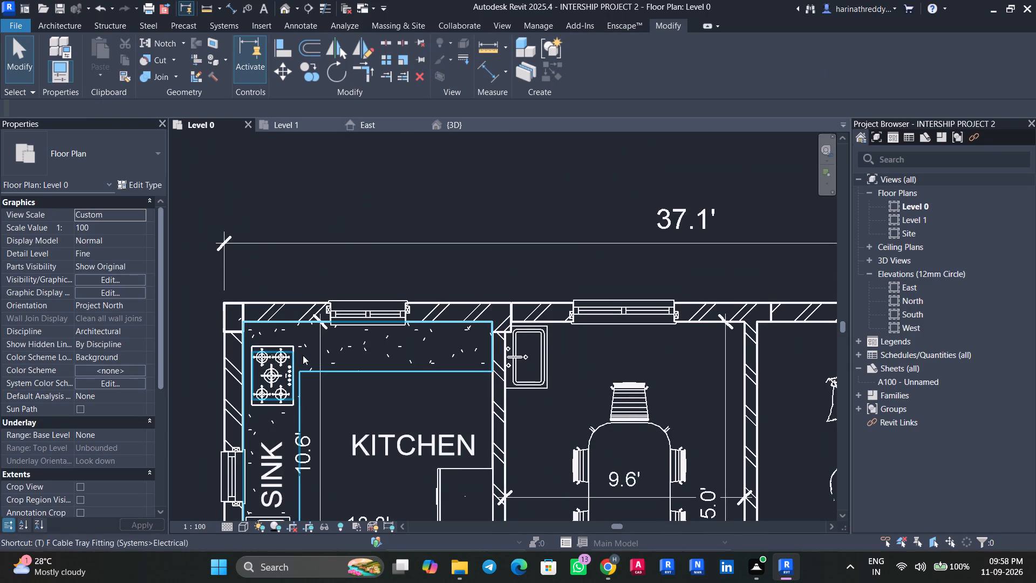
{"action": "key", "text": "x"}
{"action": "left_click", "coordinate": [309, 340]}
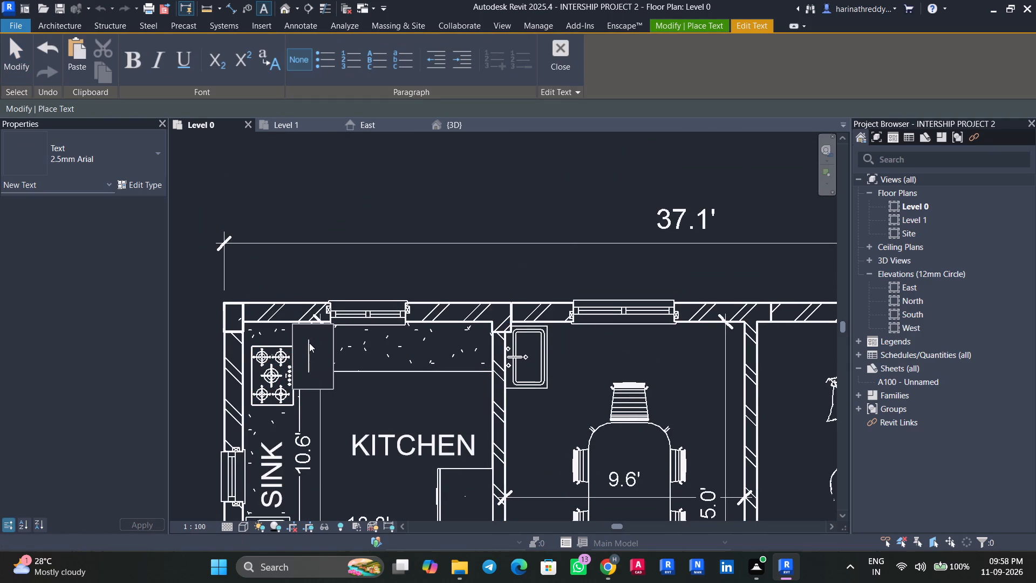
{"action": "type", "text": "STOVE"}
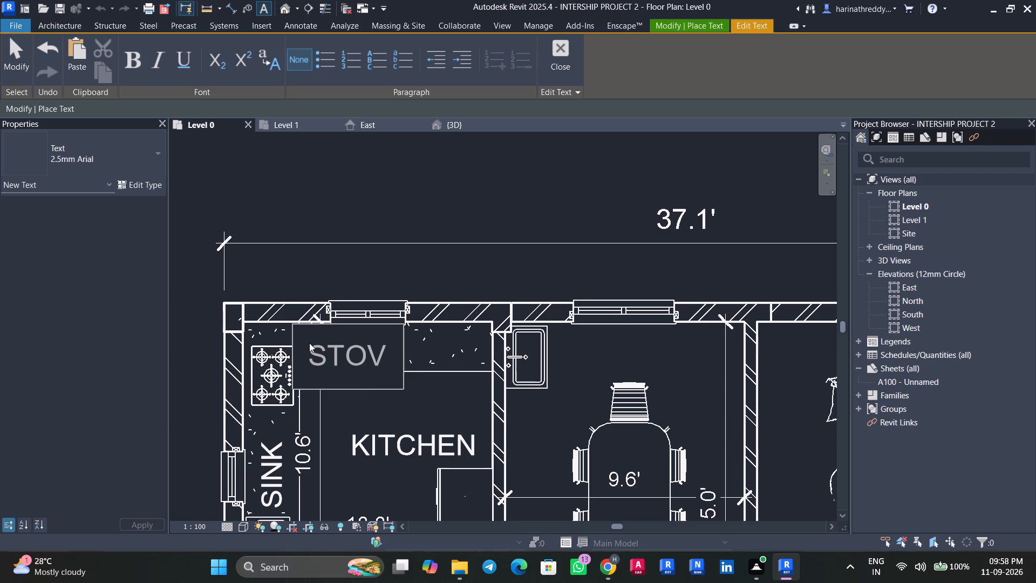
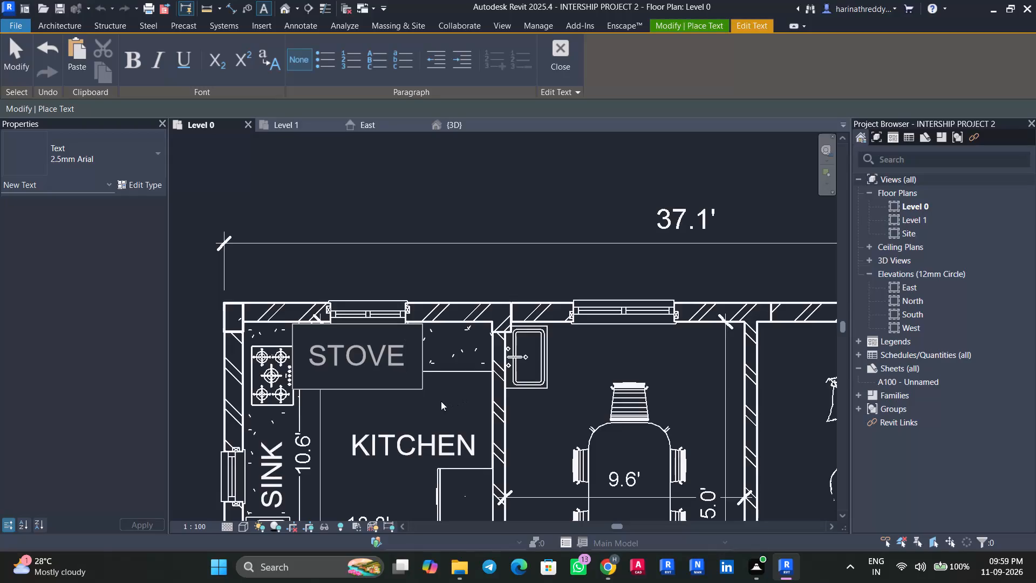
Nudge the STOVE note slightly up and away from the stove, onto the kitchen counter strip below the window.
{"action": "left_click", "coordinate": [440, 398]}
{"action": "key", "text": "Escape"}
{"action": "key", "text": "Escape"}
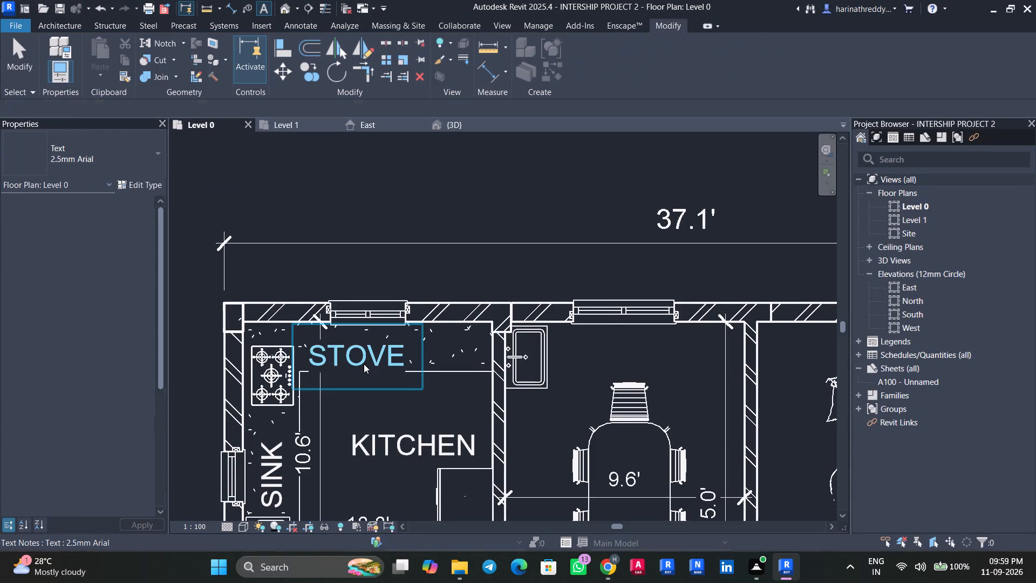
{"action": "left_click", "coordinate": [365, 361]}
{"action": "key", "text": "Up"}
{"action": "key", "text": "Up"}
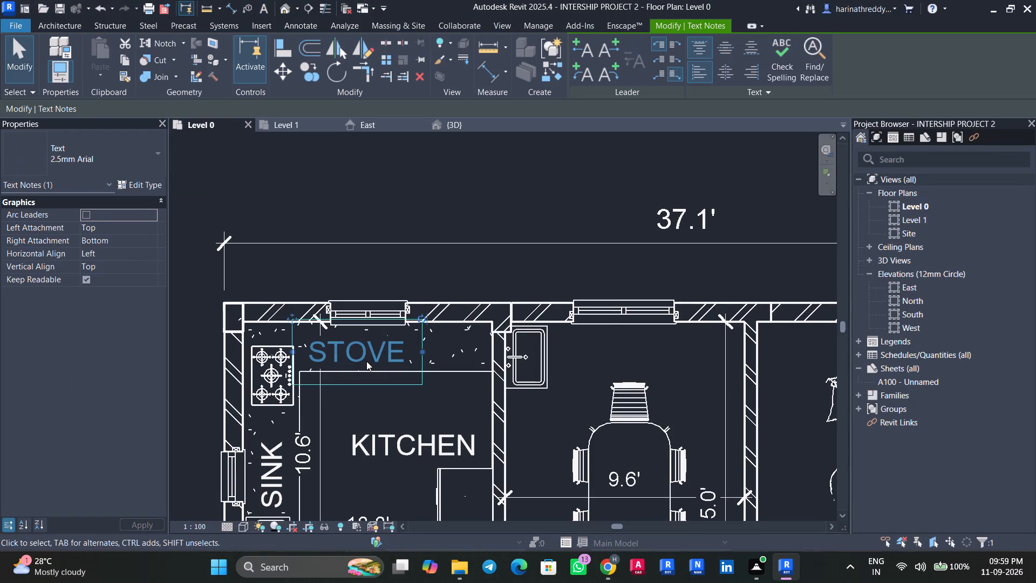
{"action": "key", "text": "Right"}
{"action": "key", "text": "Right"}
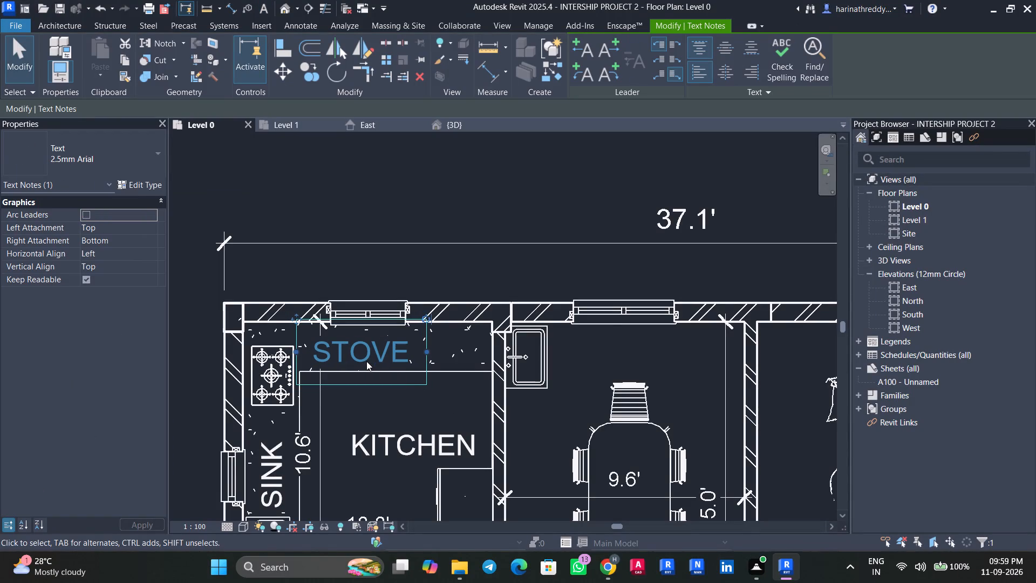
{"action": "left_click", "coordinate": [424, 399]}
{"action": "scroll", "coordinate": [432, 399], "scroll_direction": "down", "scroll_amount": 4}
{"action": "middle_click_drag", "start_coordinate": [444, 390], "coordinate": [411, 265]}
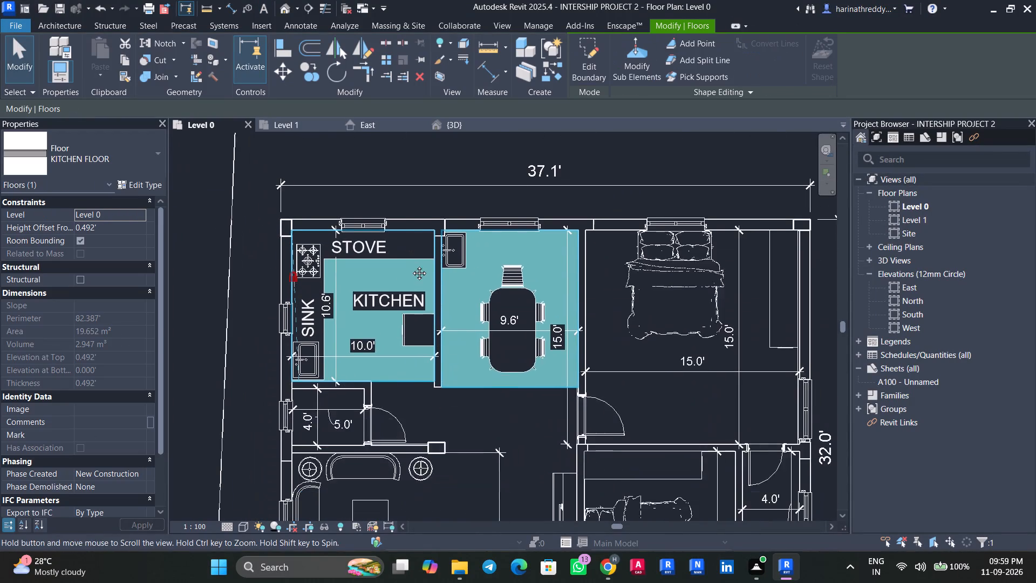
{"action": "middle_click_drag", "start_coordinate": [411, 265], "coordinate": [411, 265]}
{"action": "key", "text": "Escape"}
Place the text note DINING in the 2.5mm Arial style just below the dining table.
{"action": "scroll", "coordinate": [515, 331], "scroll_direction": "up", "scroll_amount": 3}
{"action": "key", "text": "t"}
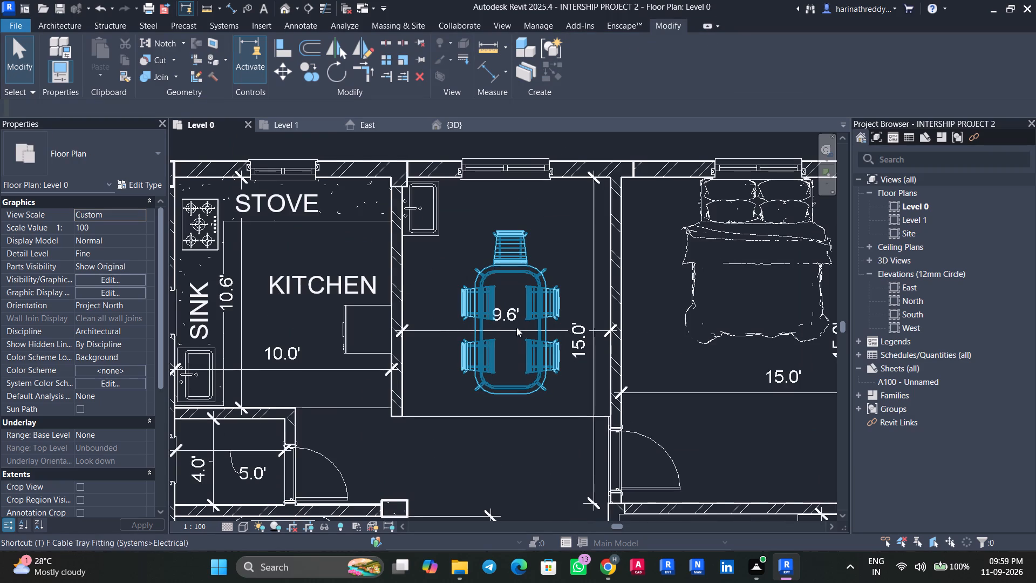
{"action": "key", "text": "x"}
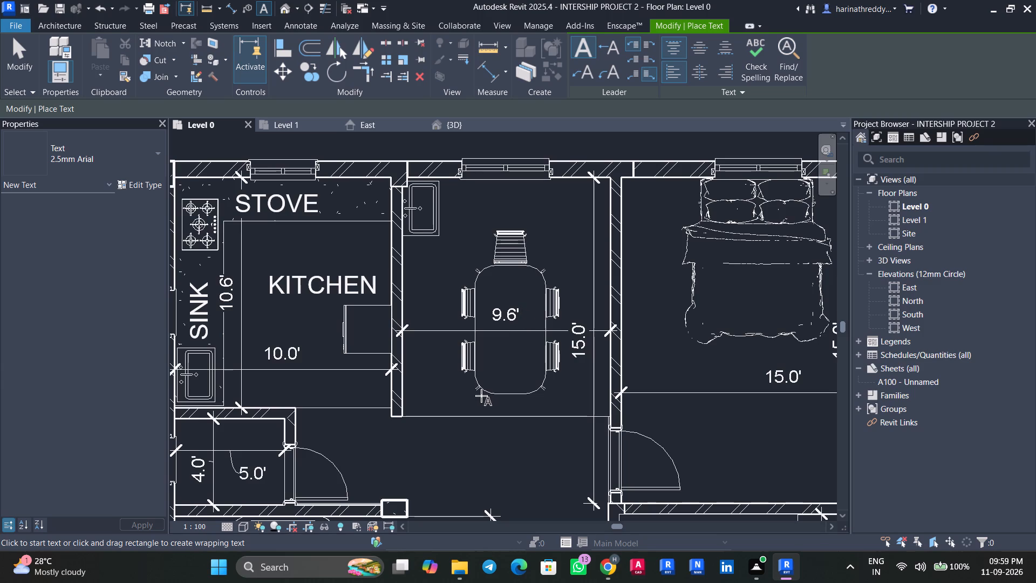
{"action": "left_click", "coordinate": [456, 402]}
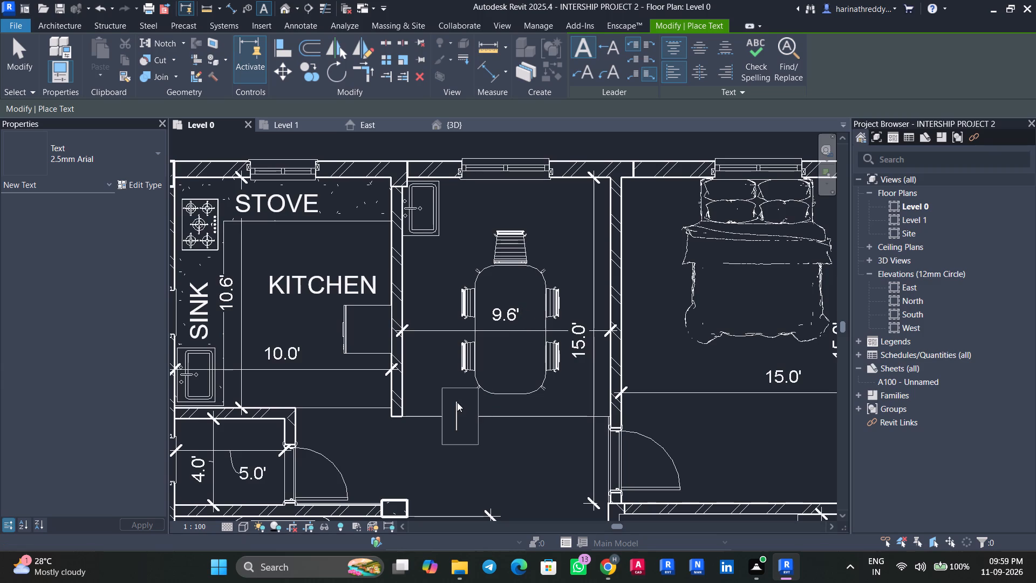
{"action": "type", "text": "DINING"}
{"action": "left_click", "coordinate": [519, 462]}
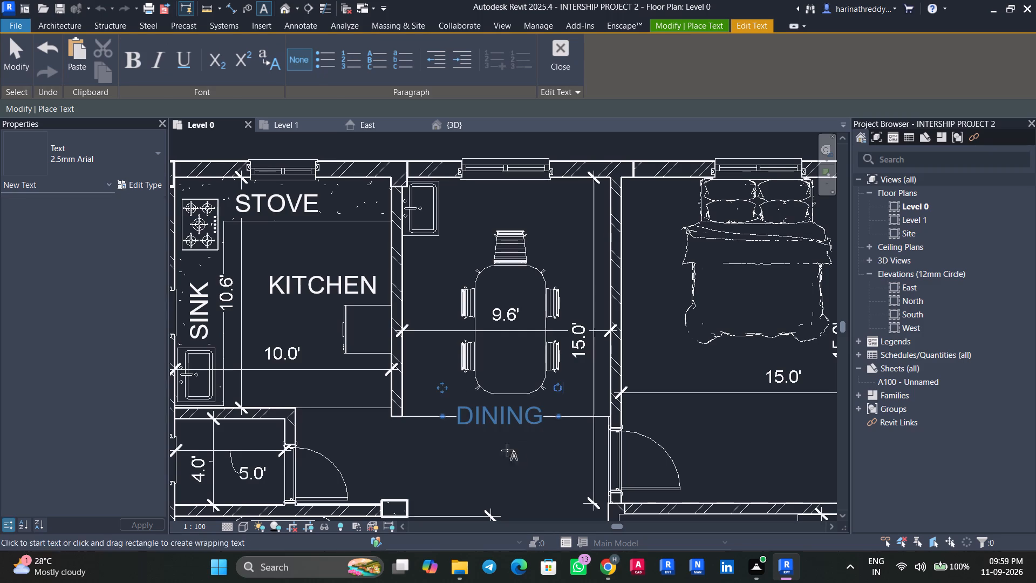
Place a two-line text note WASH BASIN in the 2.5mm Arial style between the dining room's basin and the dining table.
{"action": "left_click", "coordinate": [454, 203]}
{"action": "type", "text": "WASH'"}
{"action": "key", "text": "BackSpace"}
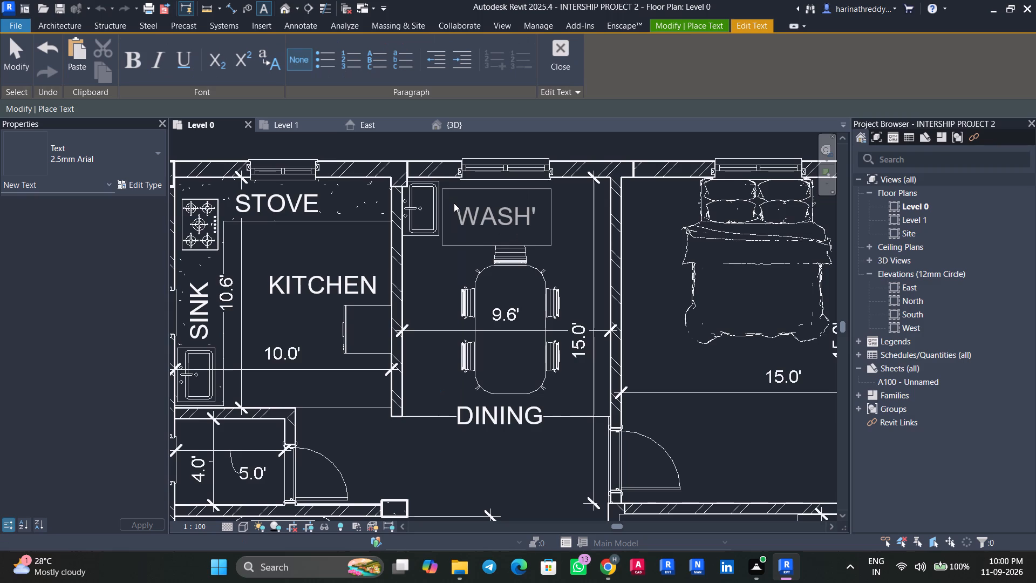
{"action": "key", "text": "Return"}
{"action": "key", "text": "n"}
{"action": "key", "text": "BackSpace"}
{"action": "type", "text": "BASIN"}
{"action": "left_click", "coordinate": [556, 224]}
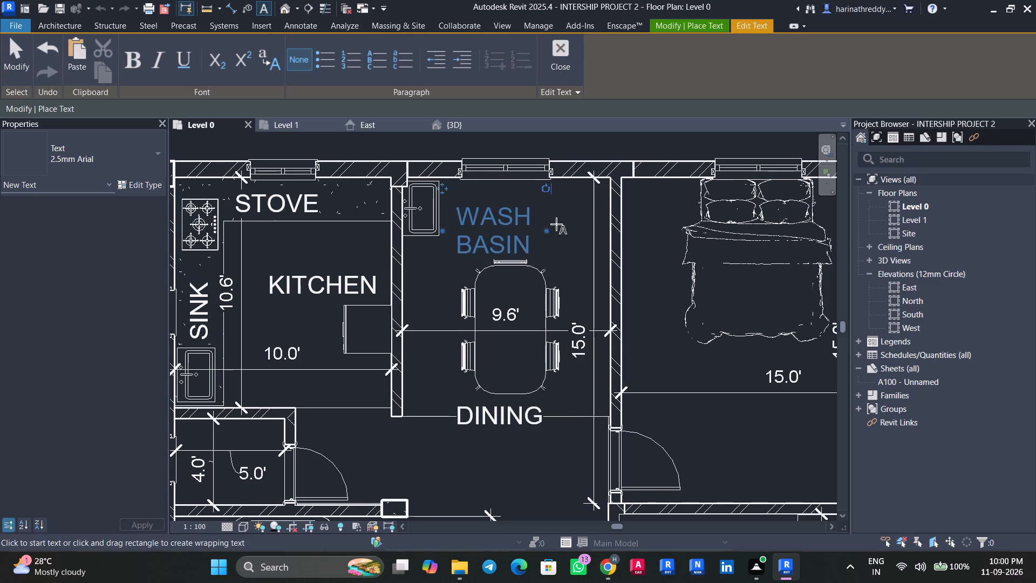
{"action": "key", "text": "Escape"}
{"action": "key", "text": "Escape"}
Rotate the WASH BASIN note a quarter turn counterclockwise so it reads vertically.
{"action": "left_click", "coordinate": [508, 225]}
{"action": "left_click", "coordinate": [337, 66]}
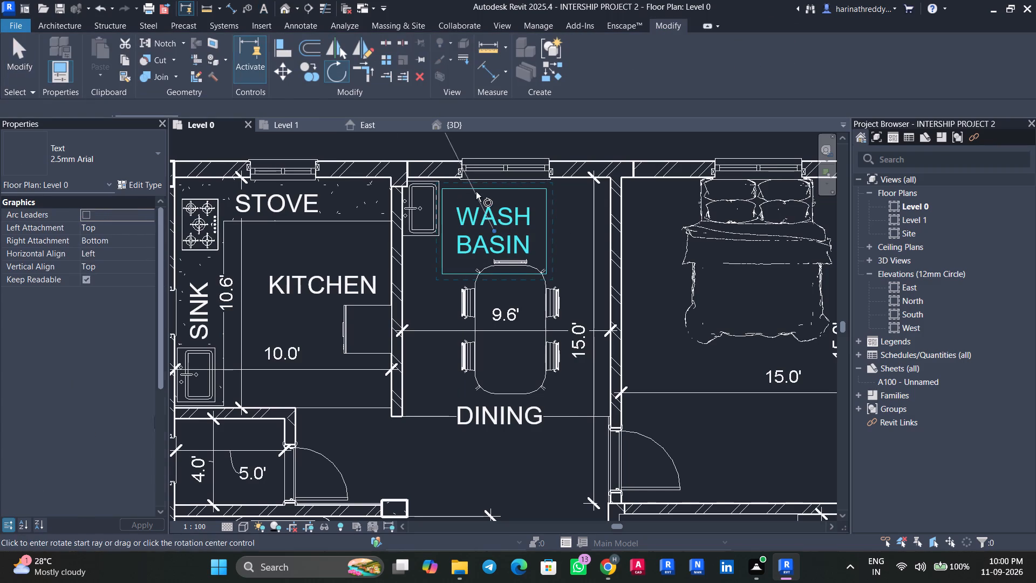
{"action": "scroll", "coordinate": [490, 135], "scroll_direction": "down", "scroll_amount": 1}
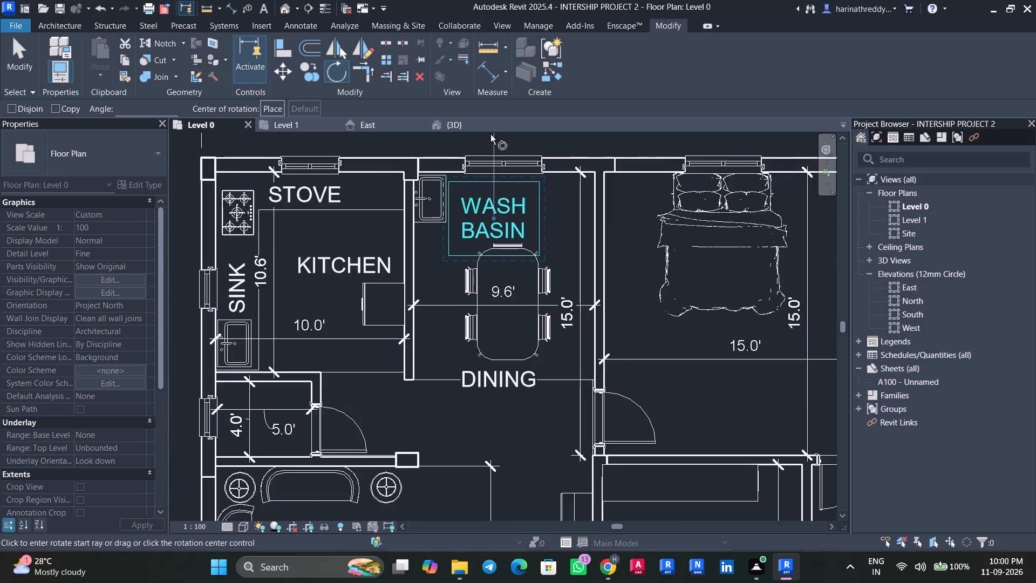
{"action": "middle_click_drag", "start_coordinate": [490, 134], "coordinate": [499, 279]}
{"action": "left_click", "coordinate": [498, 214]}
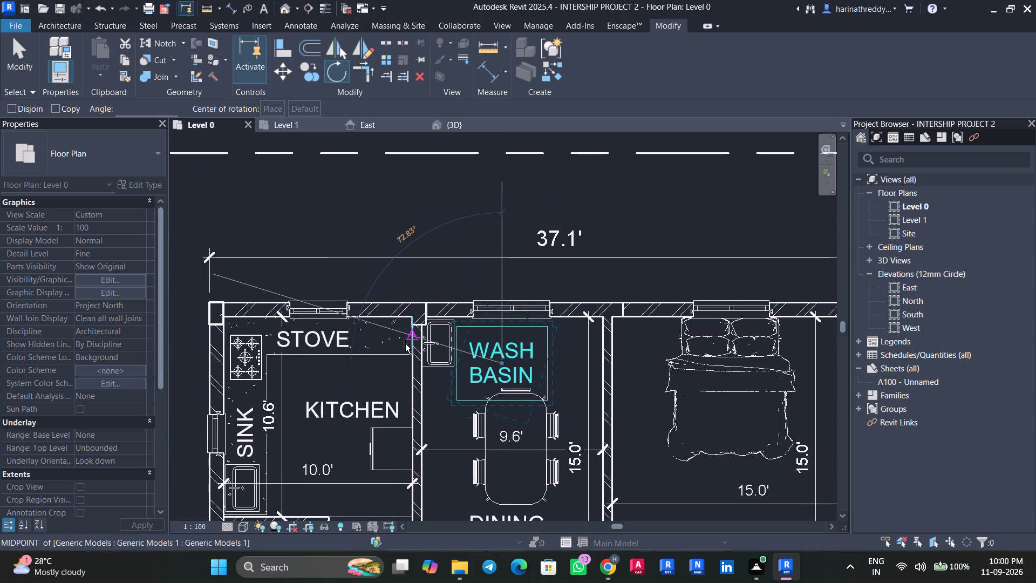
{"action": "left_click", "coordinate": [365, 367]}
{"action": "key", "text": "Escape"}
{"action": "key", "text": "Escape"}
Nudge the vertical WASH BASIN note up and over to sit right beside the basin, clear of the dining chair.
{"action": "left_click", "coordinate": [513, 356]}
{"action": "scroll", "coordinate": [508, 362], "scroll_direction": "up", "scroll_amount": 3}
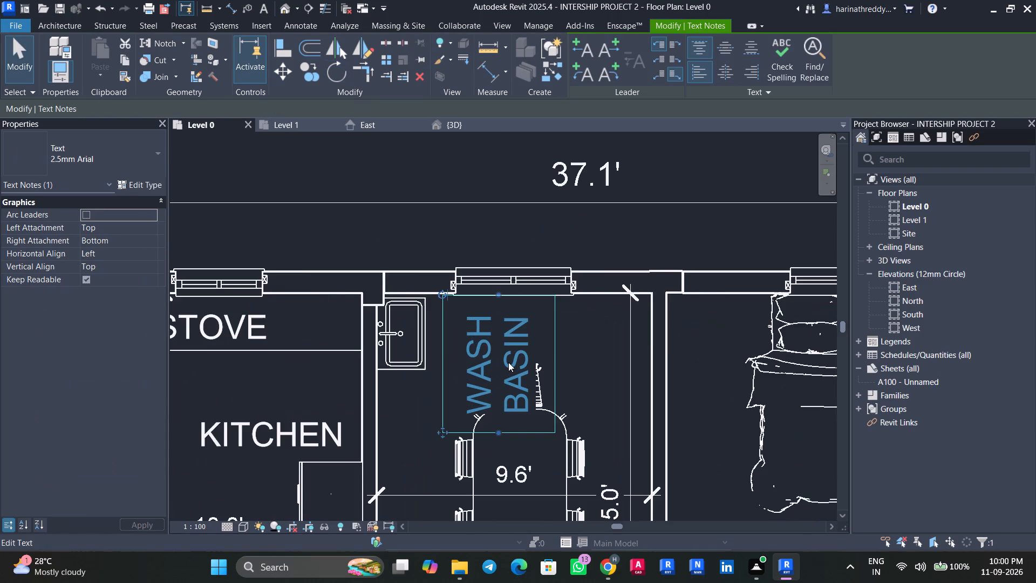
{"action": "key", "text": "Up"}
{"action": "key", "text": "Up"}
{"action": "key", "text": "Up"}
{"action": "key", "text": "Left"}
{"action": "key", "text": "Left"}
{"action": "key", "text": "Left"}
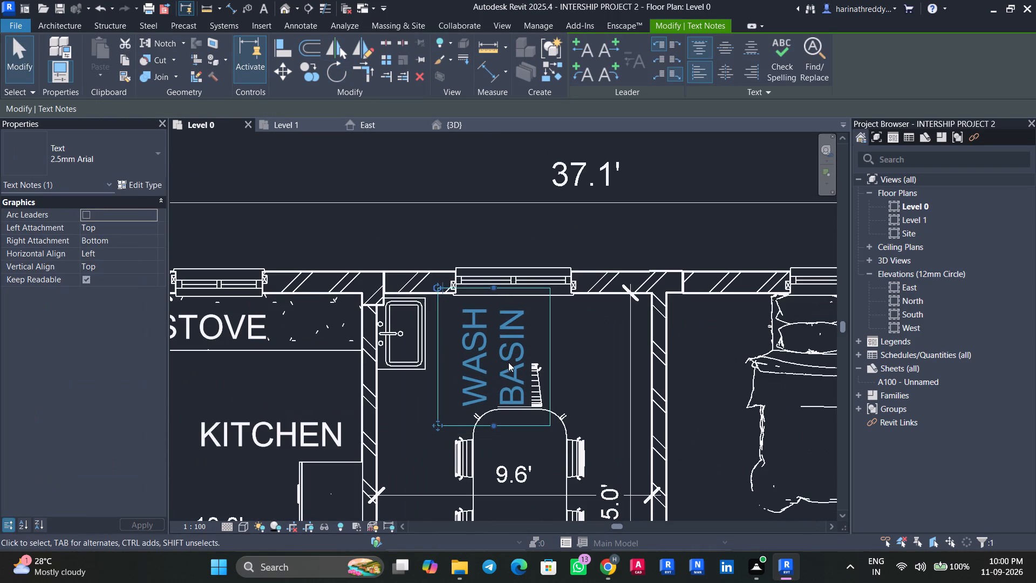
{"action": "key", "text": "Left"}
{"action": "key", "text": "Left"}
{"action": "key", "text": "Left"}
{"action": "key", "text": "Left"}
{"action": "key", "text": "Left"}
{"action": "key", "text": "Left"}
{"action": "key", "text": "Left"}
{"action": "key", "text": "Left"}
{"action": "key", "text": "Left"}
{"action": "key", "text": "Left"}
{"action": "key", "text": "Left"}
{"action": "key", "text": "Left"}
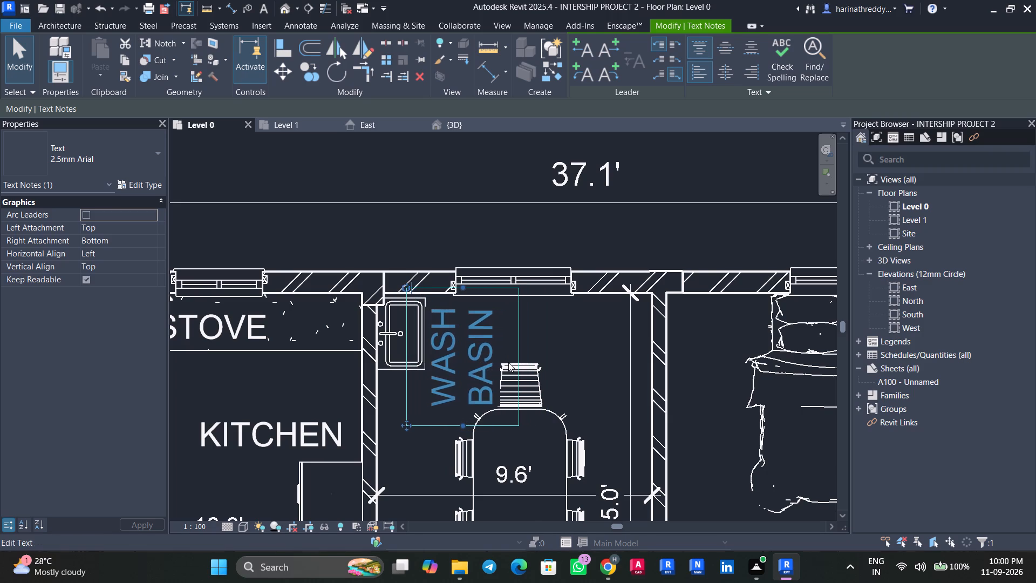
{"action": "key", "text": "Escape"}
Place the text note BEDROOM 1 in the 2.5mm Arial style below the bed in the bedroom next to the dining room.
{"action": "scroll", "coordinate": [594, 353], "scroll_direction": "down", "scroll_amount": 8}
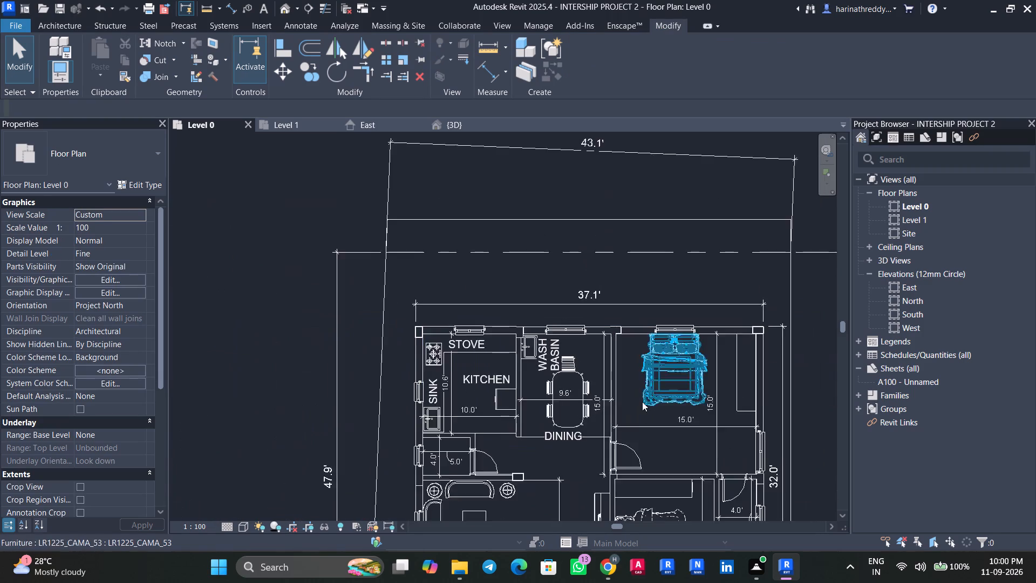
{"action": "middle_click_drag", "start_coordinate": [644, 409], "coordinate": [476, 357]}
{"action": "scroll", "coordinate": [514, 374], "scroll_direction": "up", "scroll_amount": 3}
{"action": "type", "text": "TX"}
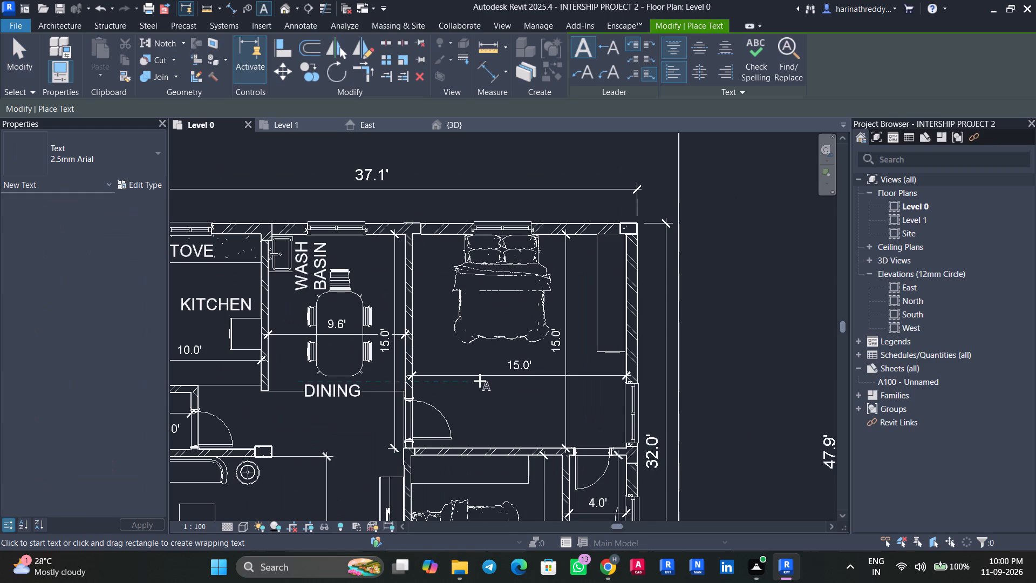
{"action": "left_click", "coordinate": [441, 359]}
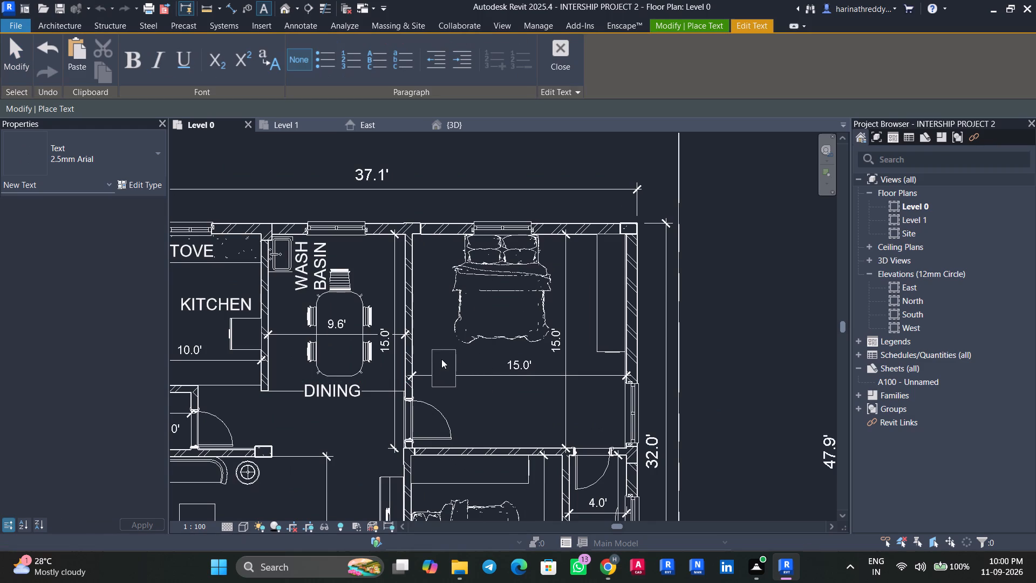
{"action": "type", "text": "BEDROOM 1"}
{"action": "left_click", "coordinate": [522, 396]}
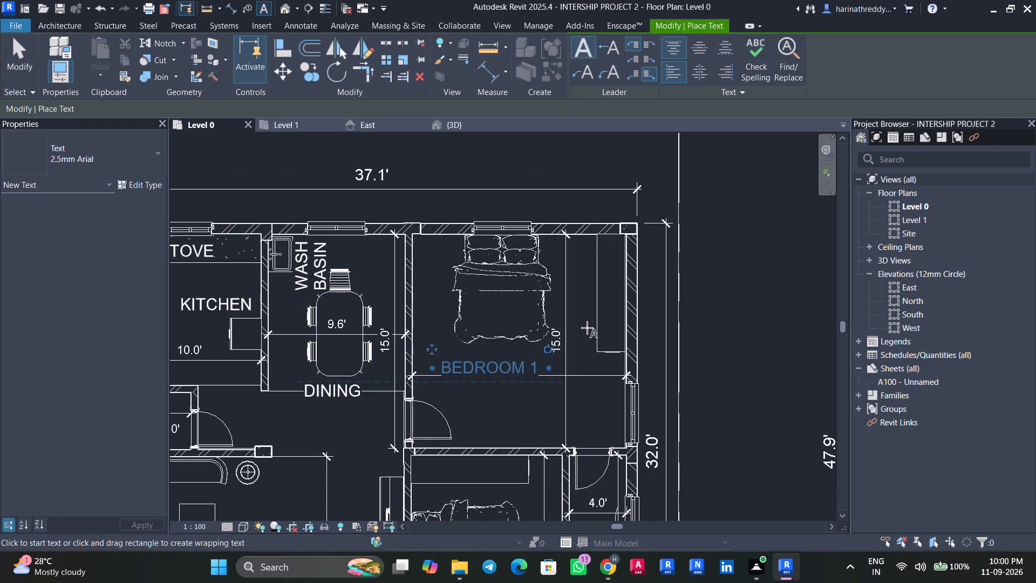
{"action": "key", "text": "Escape"}
Place the text note WARDROBE in the 2.5mm Arial style at the wardrobe in Bedroom 1.
{"action": "left_click", "coordinate": [576, 316]}
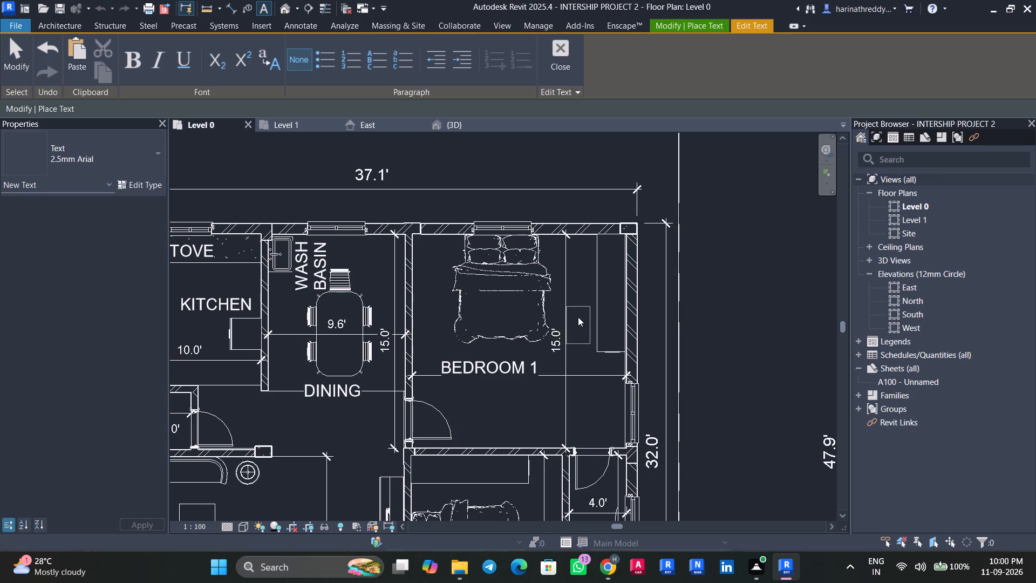
{"action": "type", "text": "WA"}
{"action": "type", "text": "RDR"}
{"action": "type", "text": "OBE"}
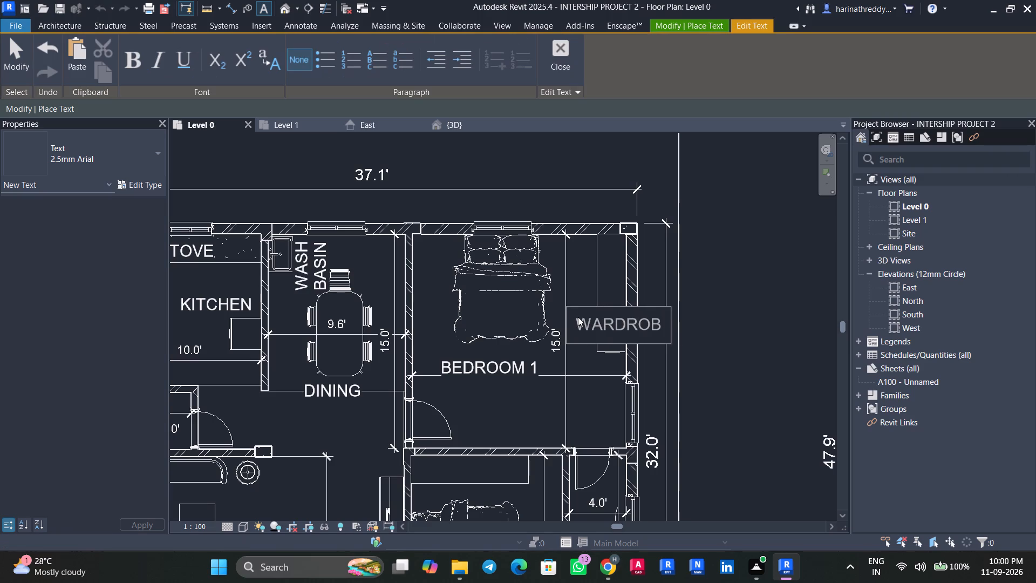
{"action": "left_click", "coordinate": [777, 335]}
{"action": "key", "text": "Escape"}
{"action": "key", "text": "Escape"}
{"action": "key", "text": "Escape"}
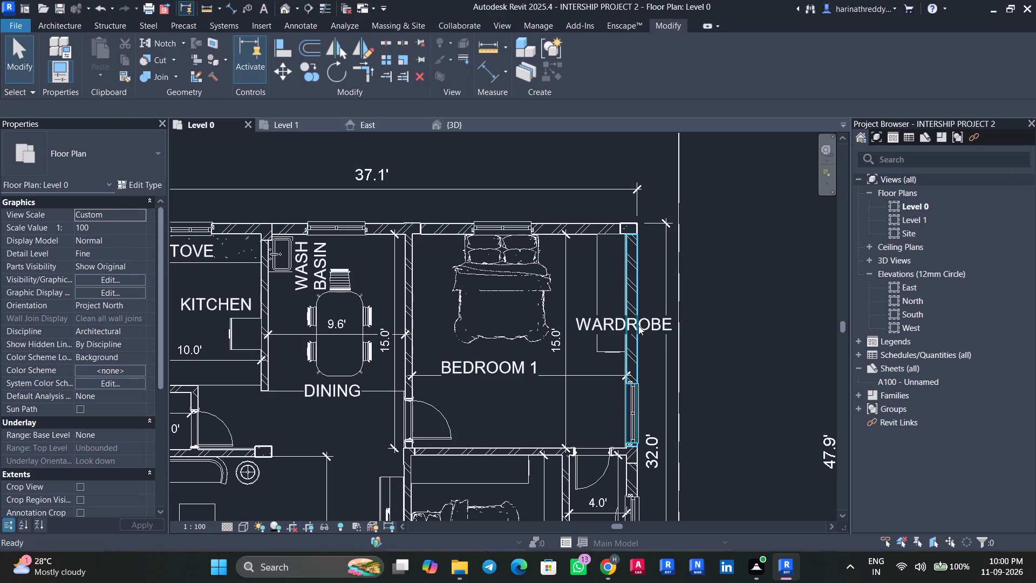
Rotate the WARDROBE note a quarter turn counterclockwise so it reads vertically.
{"action": "left_click", "coordinate": [651, 327]}
{"action": "left_click", "coordinate": [335, 78]}
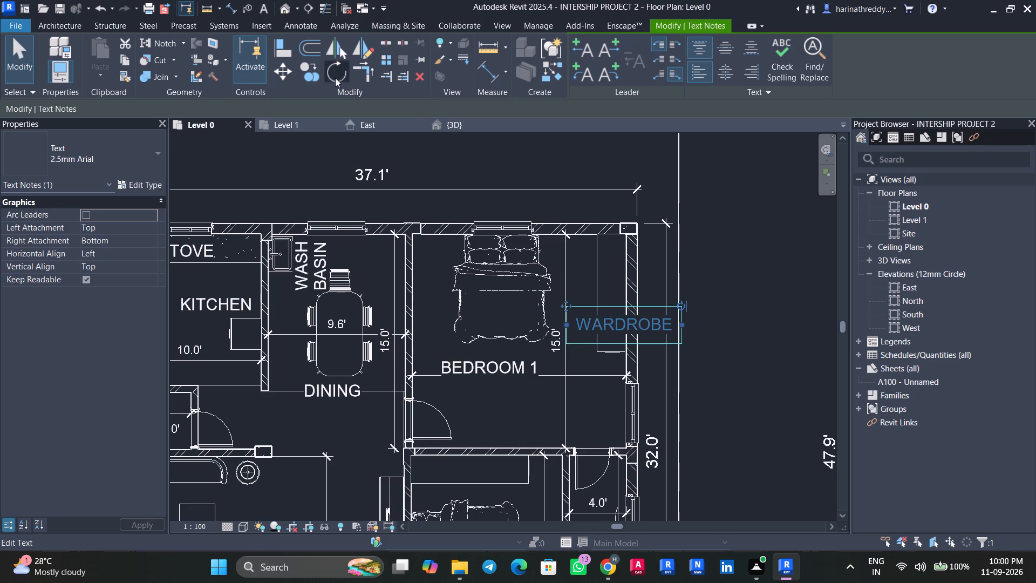
{"action": "left_click", "coordinate": [621, 139]}
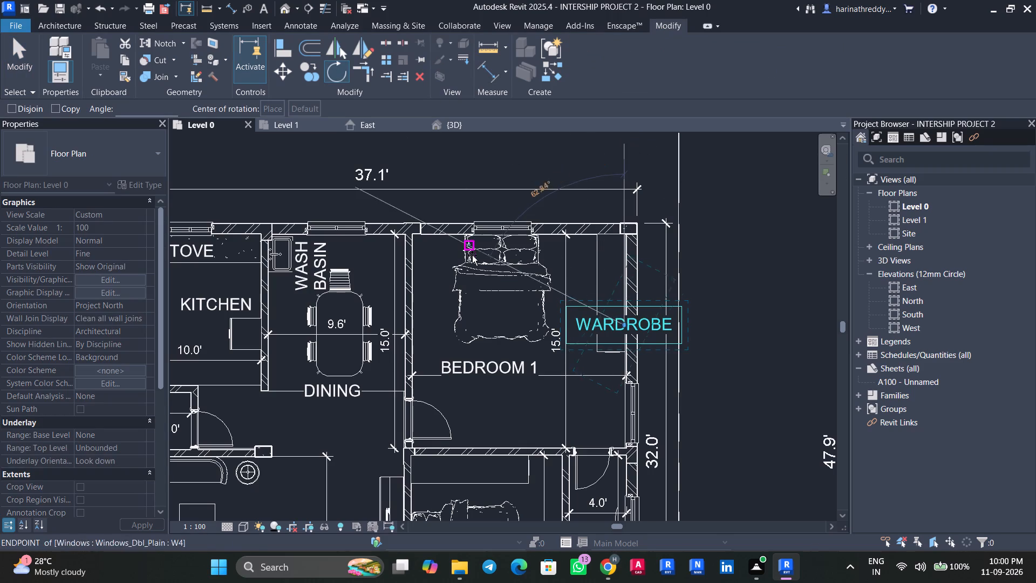
{"action": "left_click", "coordinate": [421, 329]}
{"action": "key", "text": "Escape"}
{"action": "key", "text": "Escape"}
Move the vertical WARDROBE note off the outer wall to the bed side of the wardrobe, between it and the 15.0' dimension.
{"action": "left_click", "coordinate": [627, 337]}
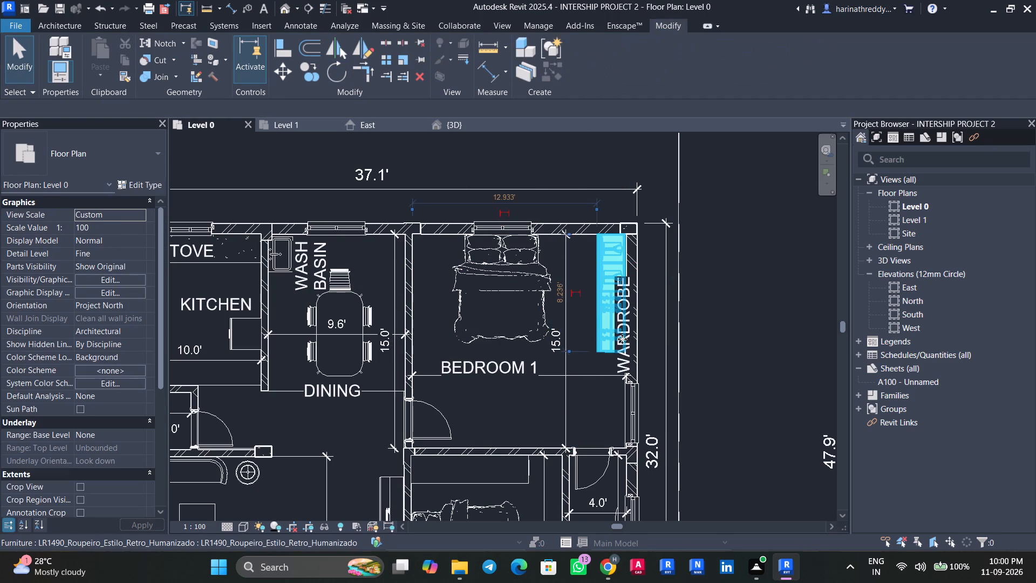
{"action": "key", "text": "Escape"}
{"action": "key", "text": "Escape"}
{"action": "left_click", "coordinate": [617, 365]}
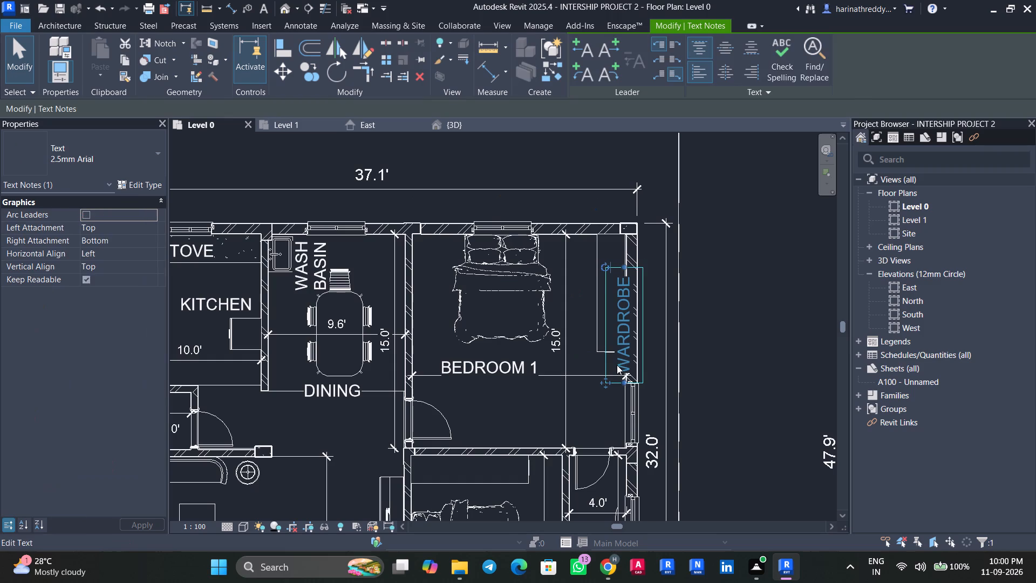
{"action": "left_click_drag", "start_coordinate": [603, 381], "coordinate": [566, 358]}
{"action": "key", "text": "Escape"}
Place the text note TOILET 1 in the 2.5mm Arial style in the upper toilet, just below its door, keeping the entered text.
{"action": "scroll", "coordinate": [599, 438], "scroll_direction": "down", "scroll_amount": 3}
{"action": "middle_click_drag", "start_coordinate": [595, 432], "coordinate": [556, 310]}
{"action": "scroll", "coordinate": [480, 435], "scroll_direction": "up", "scroll_amount": 3}
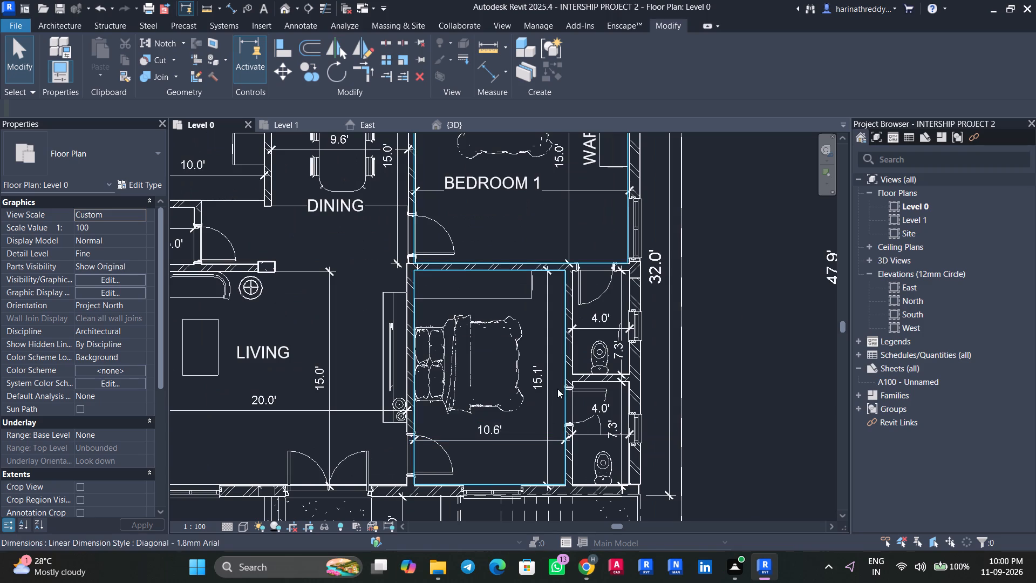
{"action": "key", "text": "t"}
{"action": "key", "text": "x"}
{"action": "scroll", "coordinate": [588, 299], "scroll_direction": "up", "scroll_amount": 5}
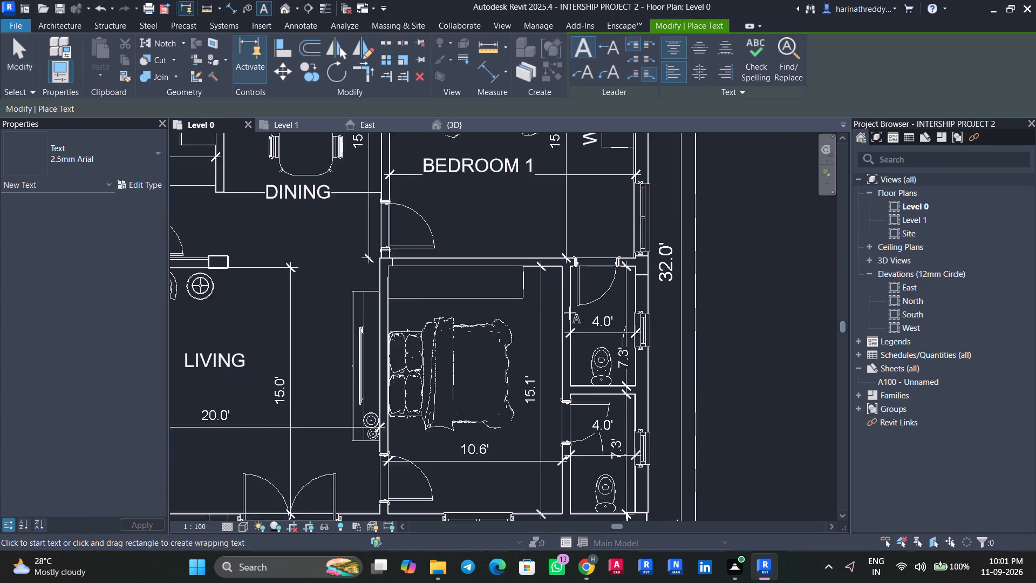
{"action": "scroll", "coordinate": [570, 313], "scroll_direction": "up", "scroll_amount": 2}
{"action": "left_click", "coordinate": [571, 312]}
{"action": "type", "text": "TOILET 1"}
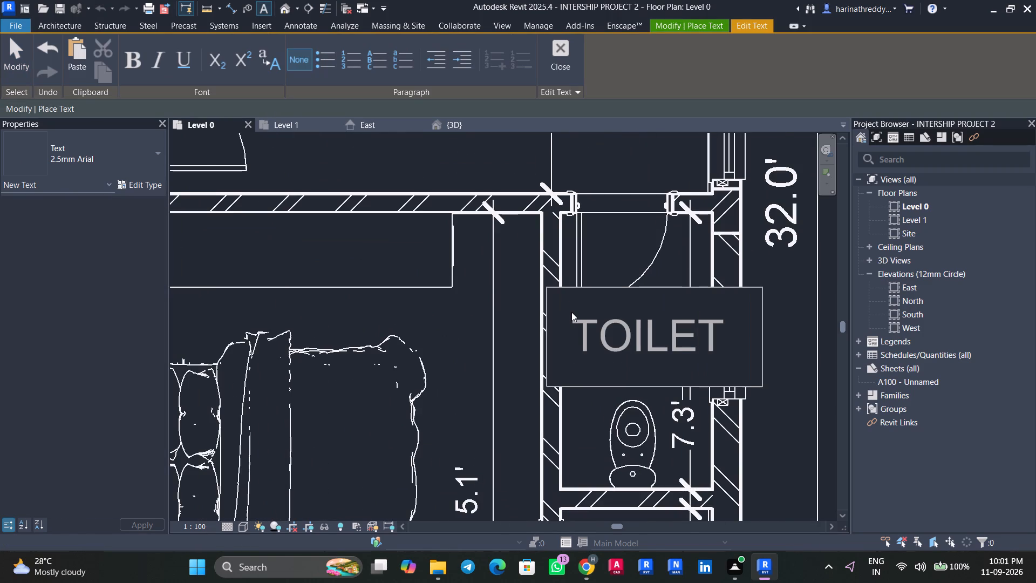
{"action": "key", "text": "Escape"}
{"action": "left_click", "coordinate": [773, 406]}
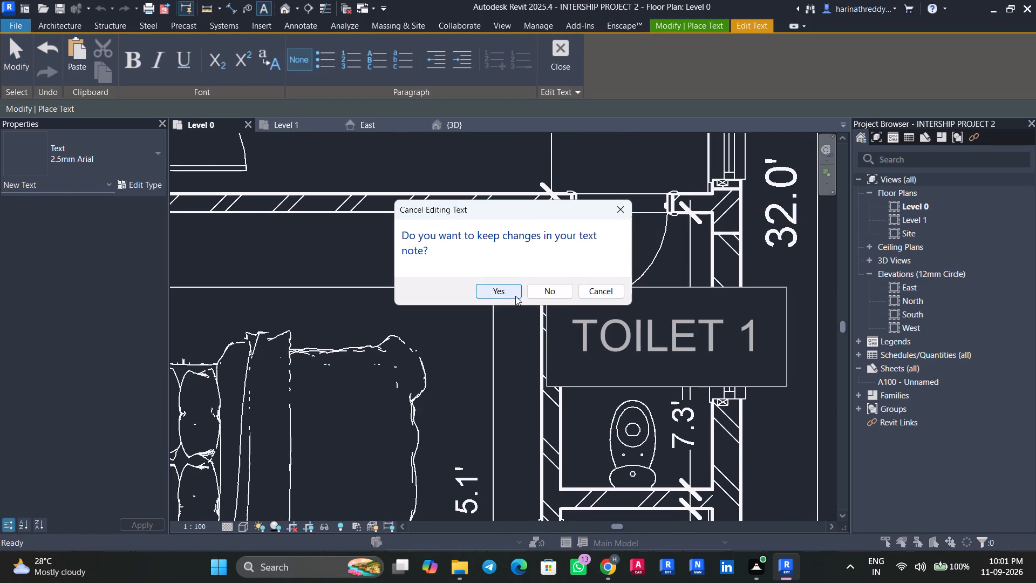
{"action": "left_click", "coordinate": [499, 291]}
{"action": "key", "text": "Escape"}
{"action": "key", "text": "Escape"}
Duplicate the TOILET 1 note's text type as 1MM, set its text size to 1MM and apply it to the note.
{"action": "left_click", "coordinate": [672, 341]}
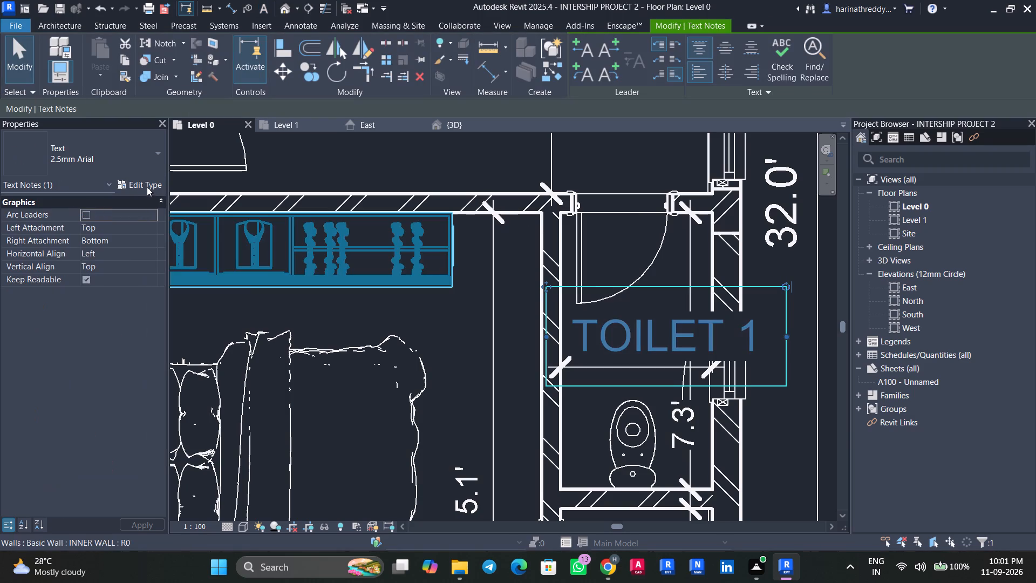
{"action": "left_click", "coordinate": [139, 181]}
{"action": "left_click", "coordinate": [963, 165]}
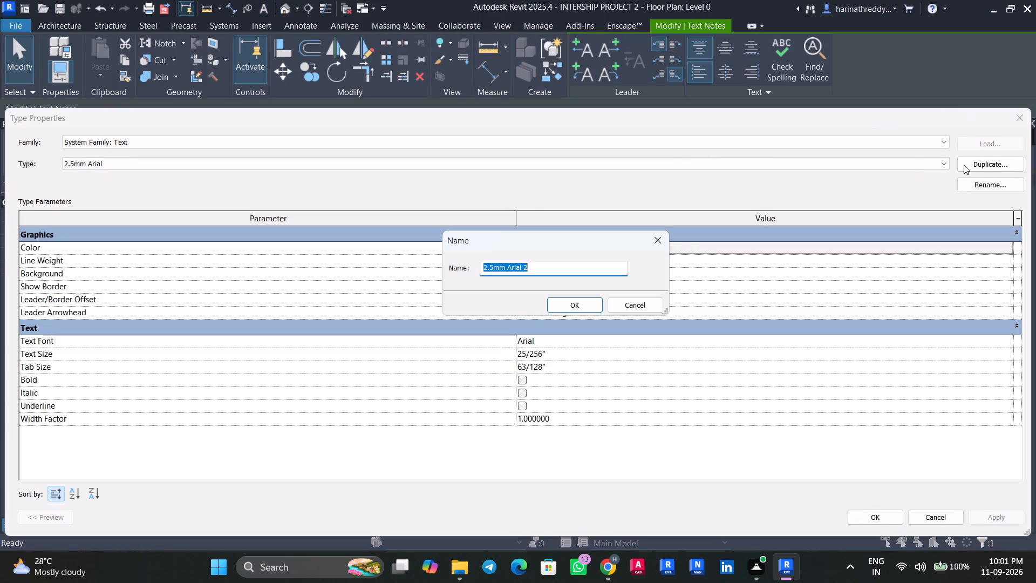
{"action": "type", "text": "1MM"}
{"action": "key", "text": "Return"}
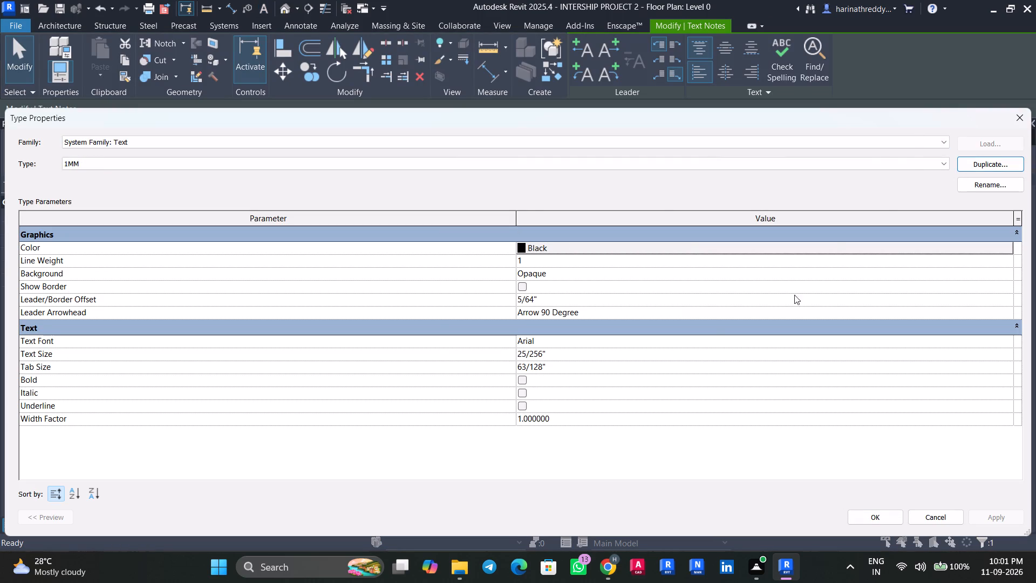
{"action": "left_click", "coordinate": [561, 357]}
{"action": "type", "text": "1MM"}
{"action": "key", "text": "Return"}
{"action": "left_click", "coordinate": [1012, 518]}
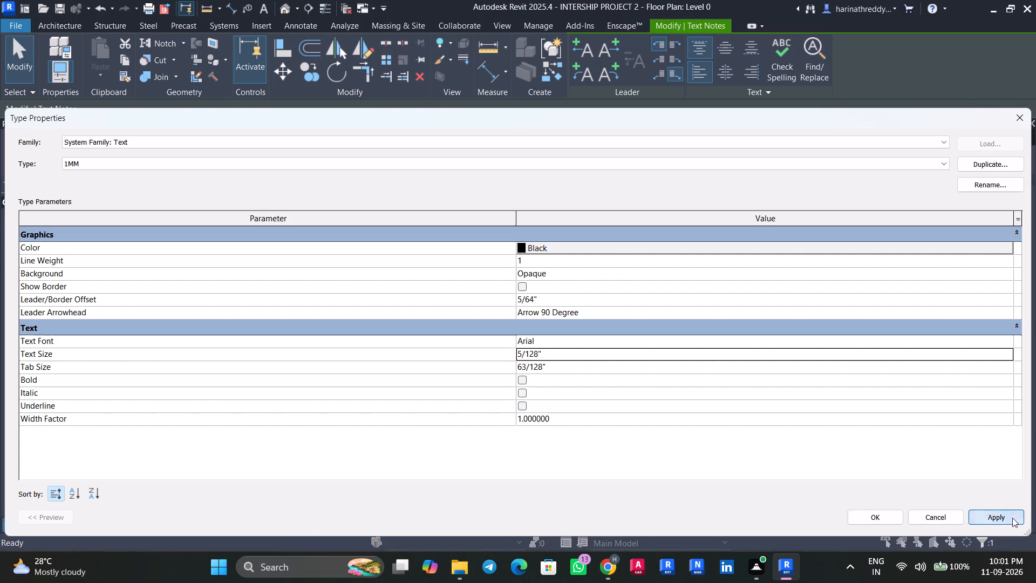
{"action": "left_click", "coordinate": [889, 516]}
{"action": "key", "text": "Escape"}
{"action": "key", "text": "Escape"}
Shift the TOILET 1 note off the bedroom-side wall so it sits centred above the toilet's 4.0' dimension.
{"action": "left_click", "coordinate": [615, 316]}
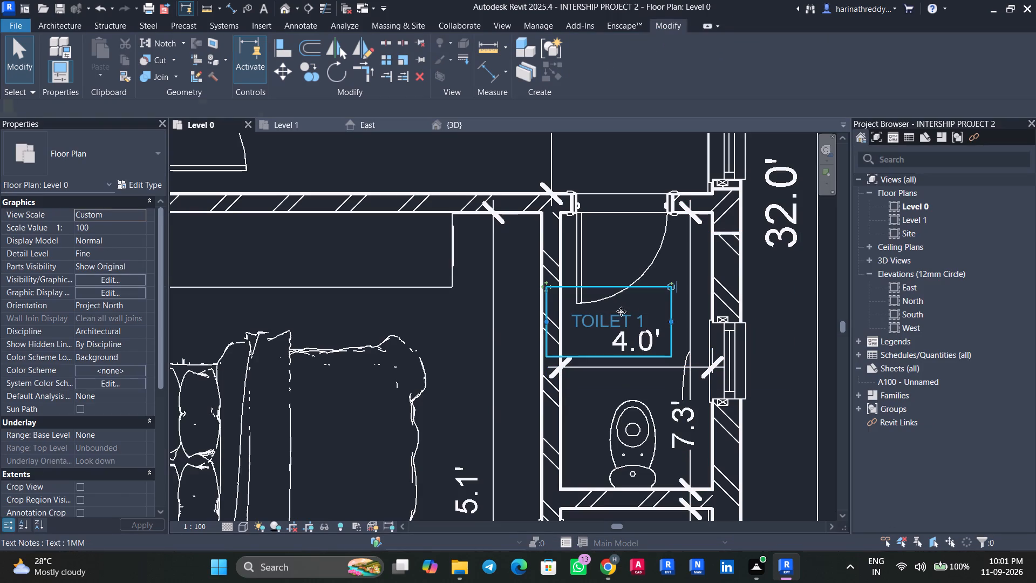
{"action": "left_click_drag", "start_coordinate": [550, 286], "coordinate": [583, 281]}
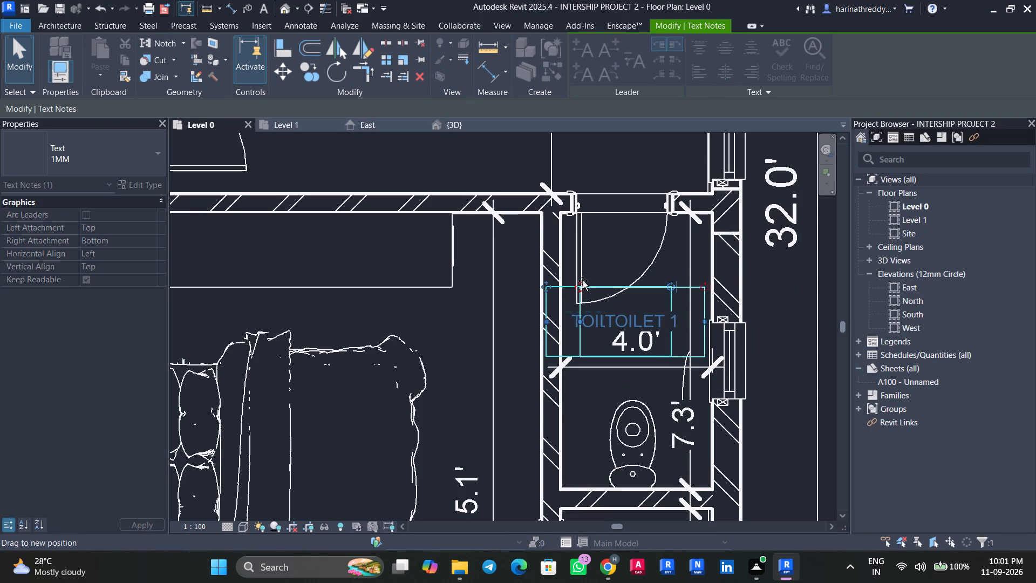
{"action": "left_click_drag", "start_coordinate": [583, 281], "coordinate": [582, 274]}
{"action": "key", "text": "Escape"}
Edit the upper toilet's text note to read TOILET 01 and keep the changes.
{"action": "scroll", "coordinate": [586, 428], "scroll_direction": "down", "scroll_amount": 3}
{"action": "middle_click_drag", "start_coordinate": [589, 425], "coordinate": [575, 139]}
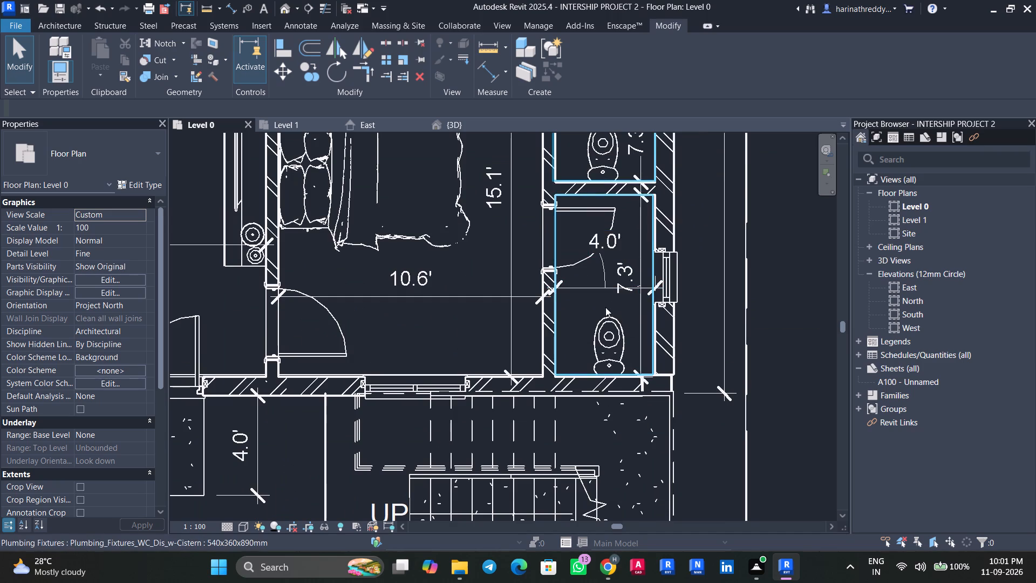
{"action": "middle_click_drag", "start_coordinate": [625, 310], "coordinate": [658, 402]}
{"action": "left_click", "coordinate": [657, 163]}
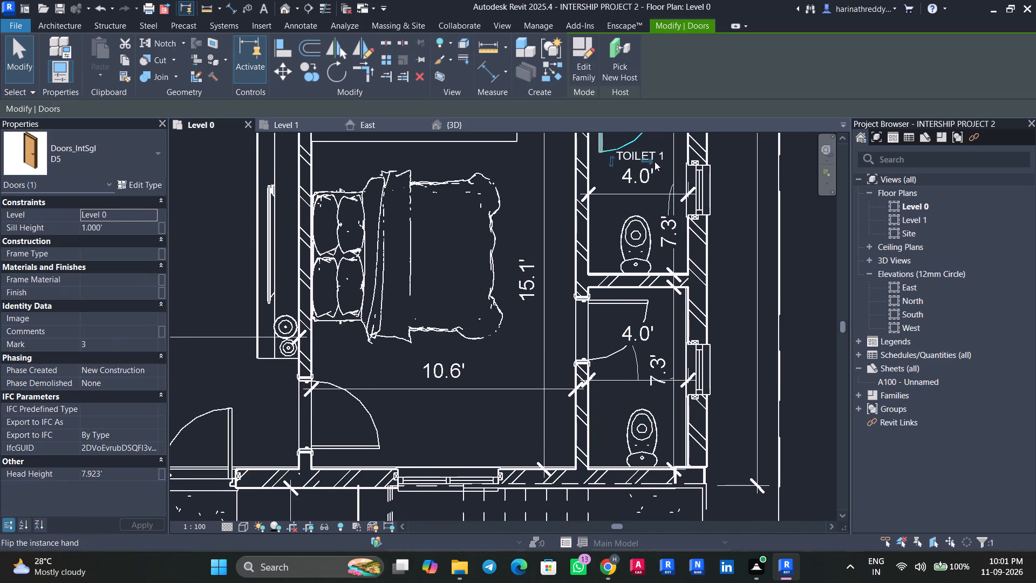
{"action": "key", "text": "Escape"}
{"action": "left_click", "coordinate": [657, 154]}
{"action": "key", "text": "Escape"}
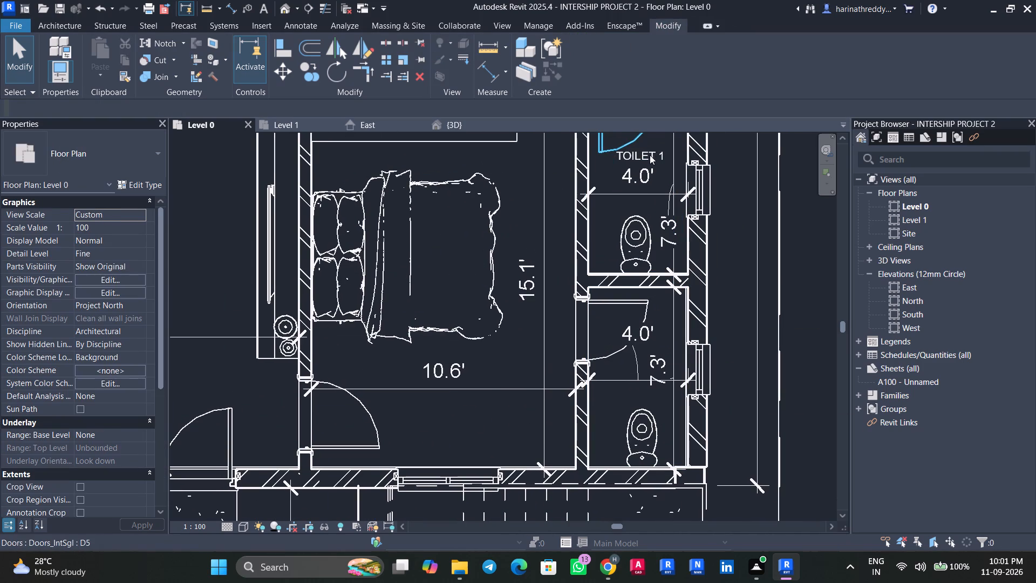
{"action": "middle_click_drag", "start_coordinate": [658, 148], "coordinate": [669, 259]}
{"action": "key", "text": "Escape"}
{"action": "scroll", "coordinate": [640, 268], "scroll_direction": "up", "scroll_amount": 3}
{"action": "double_click", "coordinate": [657, 263]}
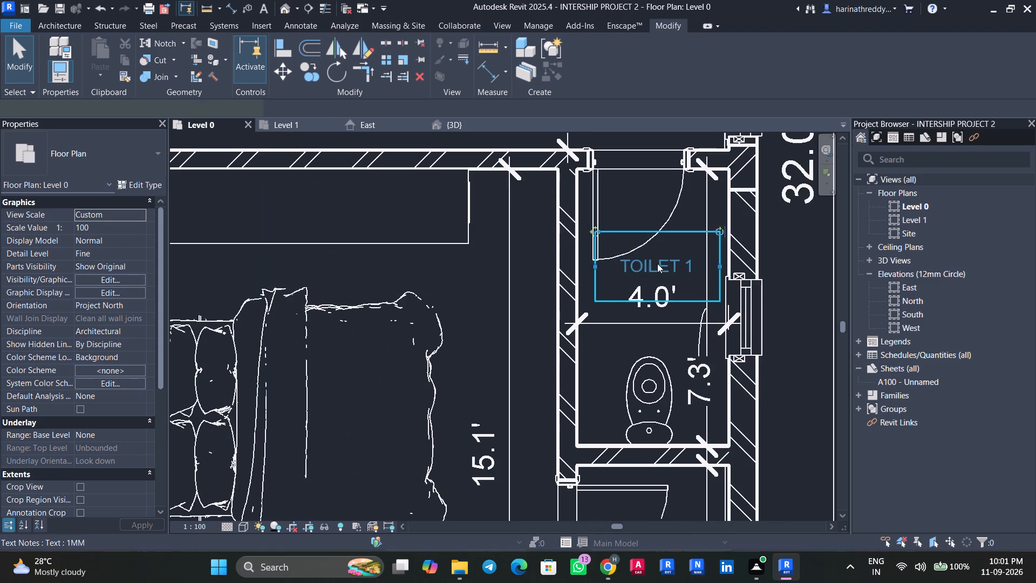
{"action": "left_click", "coordinate": [681, 261]}
{"action": "left_click", "coordinate": [688, 267]}
{"action": "key", "text": "0"}
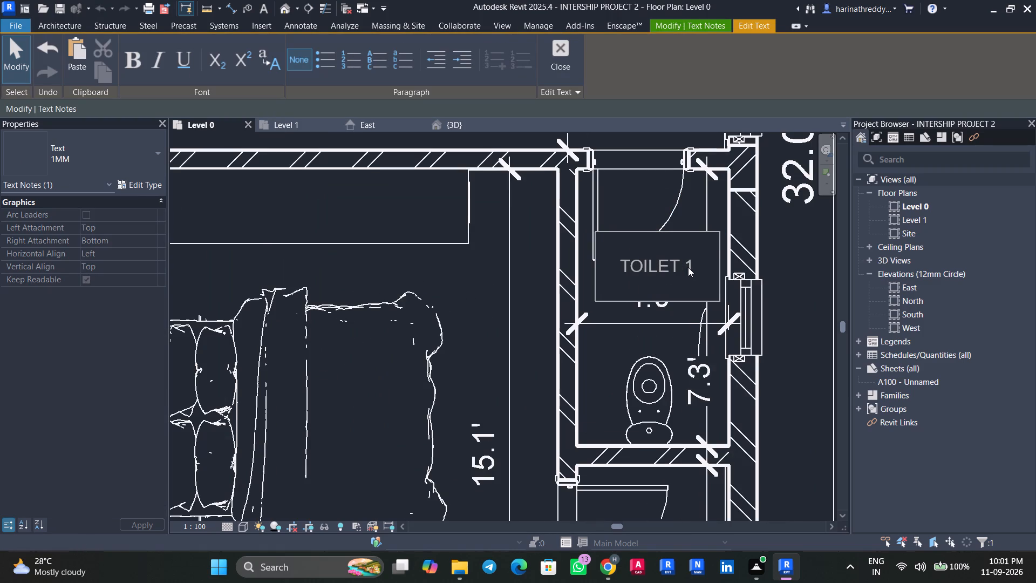
{"action": "key", "text": "Escape"}
{"action": "left_click", "coordinate": [686, 345]}
{"action": "left_click", "coordinate": [501, 291]}
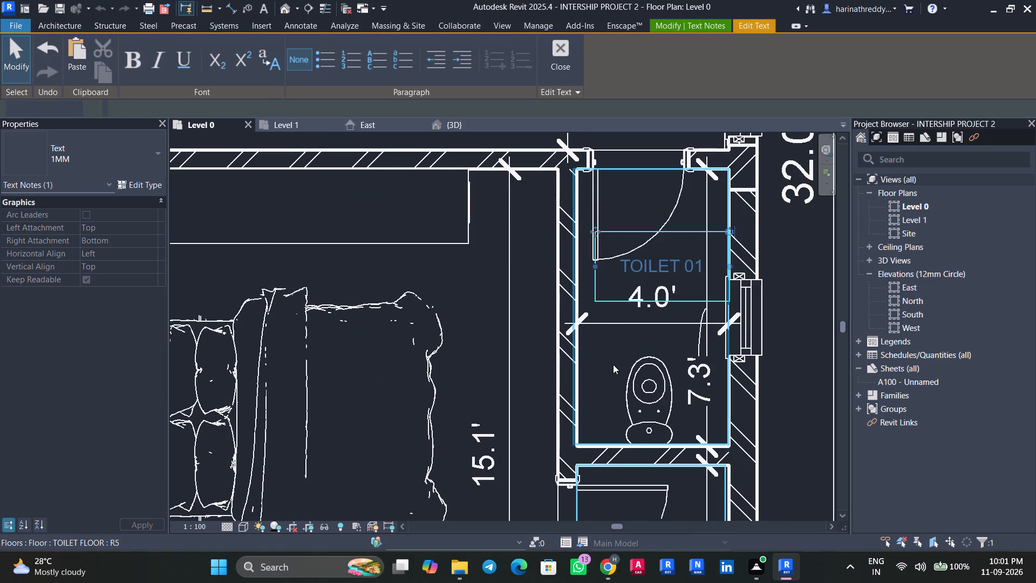
{"action": "left_click", "coordinate": [610, 369]}
{"action": "middle_click_drag", "start_coordinate": [609, 372], "coordinate": [591, 240]}
{"action": "key", "text": "Escape"}
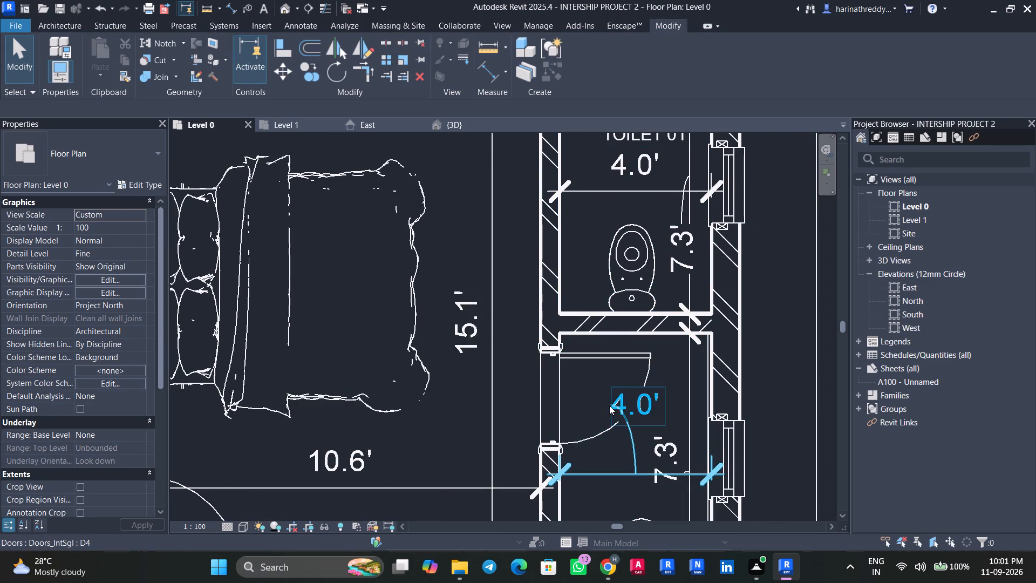
Place the text note TOILET 02 in the 2.5mm Arial style in the lower toilet, between its door and the WC.
{"action": "type", "text": "TX"}
{"action": "middle_click_drag", "start_coordinate": [605, 464], "coordinate": [597, 374]}
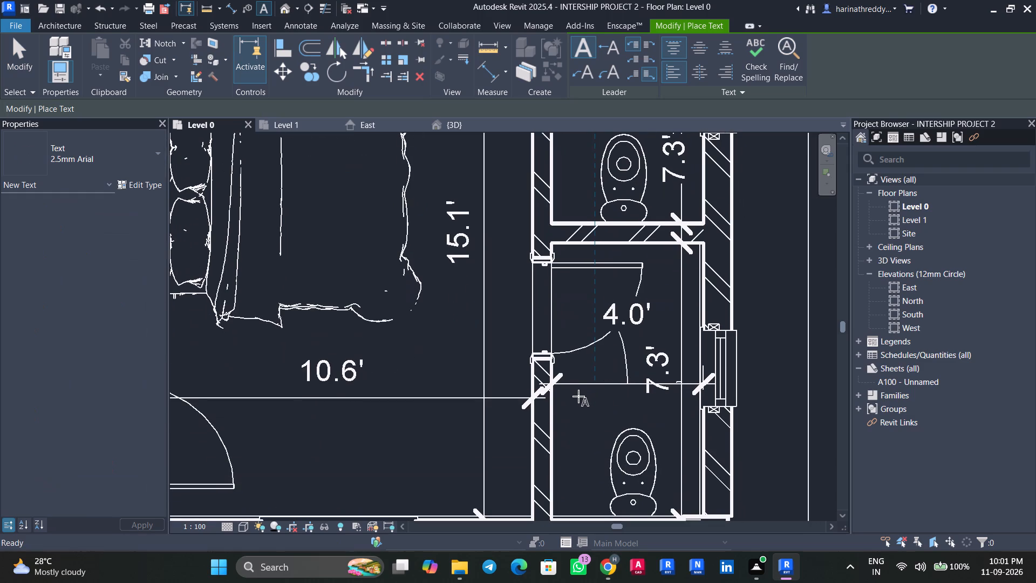
{"action": "left_click", "coordinate": [575, 398]}
{"action": "type", "text": "TOILET 02"}
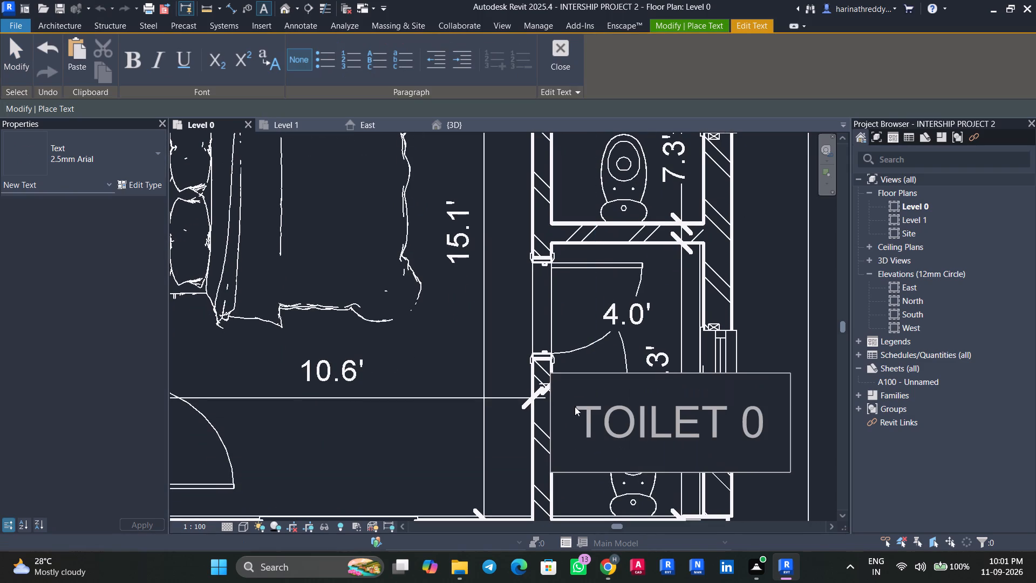
{"action": "left_click", "coordinate": [635, 483]}
{"action": "key", "text": "Escape"}
{"action": "left_click", "coordinate": [612, 428]}
{"action": "key", "text": "Escape"}
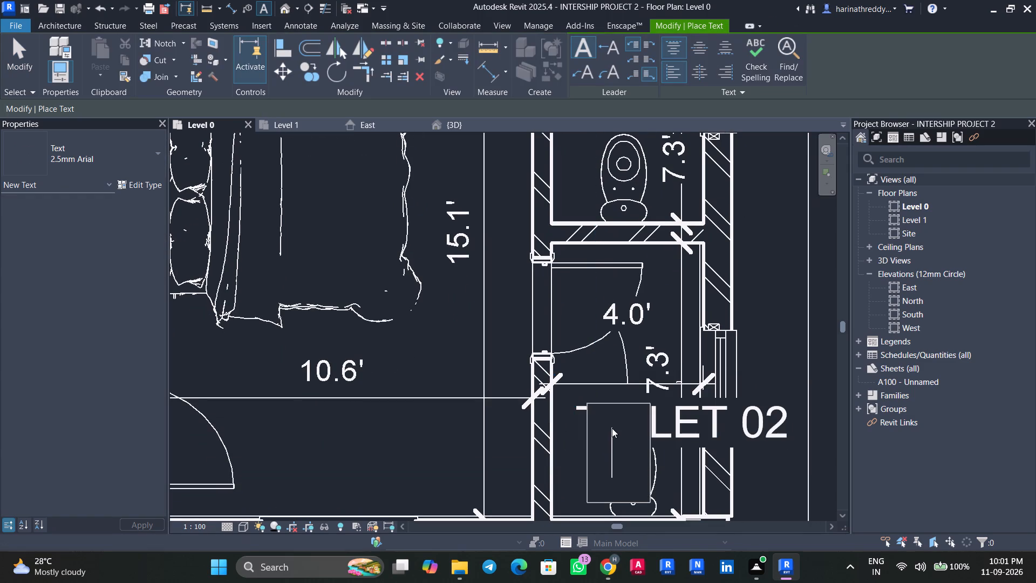
{"action": "key", "text": "Escape"}
{"action": "key", "text": "Escape"}
Change the TOILET 02 note's text type to 1MM.
{"action": "left_click", "coordinate": [667, 425]}
{"action": "left_click", "coordinate": [84, 166]}
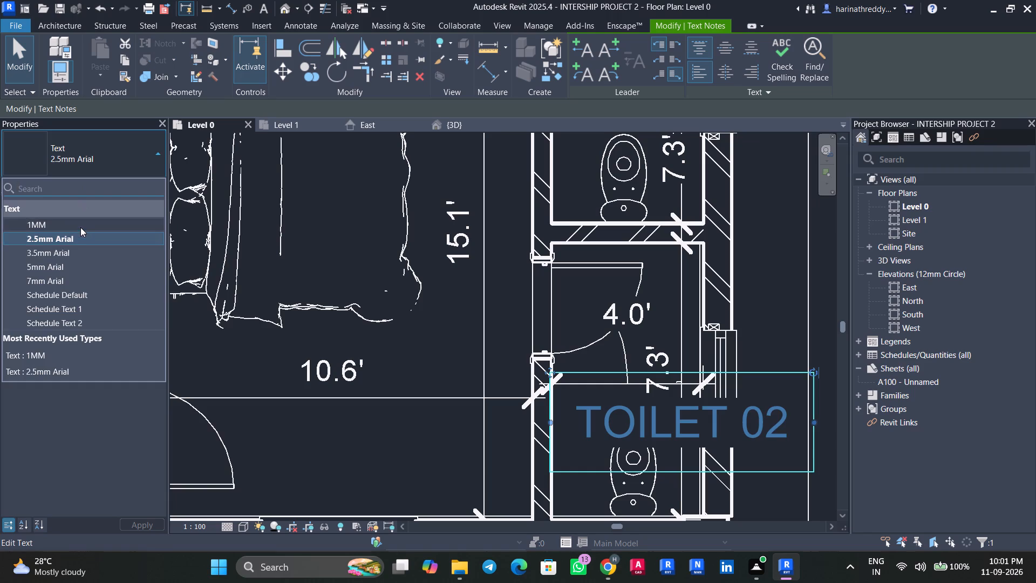
{"action": "left_click", "coordinate": [80, 227]}
{"action": "key", "text": "Escape"}
Place the text note BEDROOM 02 in the 2.5mm Arial style below the 10.6' dimension in the lower bedroom.
{"action": "scroll", "coordinate": [378, 460], "scroll_direction": "down", "scroll_amount": 3}
{"action": "middle_click_drag", "start_coordinate": [367, 456], "coordinate": [452, 489]}
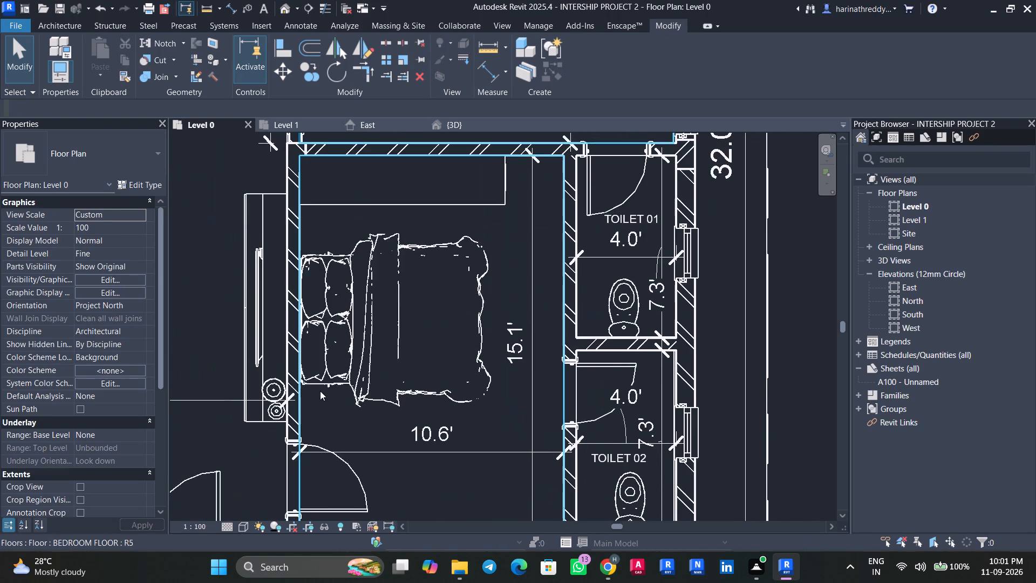
{"action": "key", "text": "t"}
{"action": "key", "text": "x"}
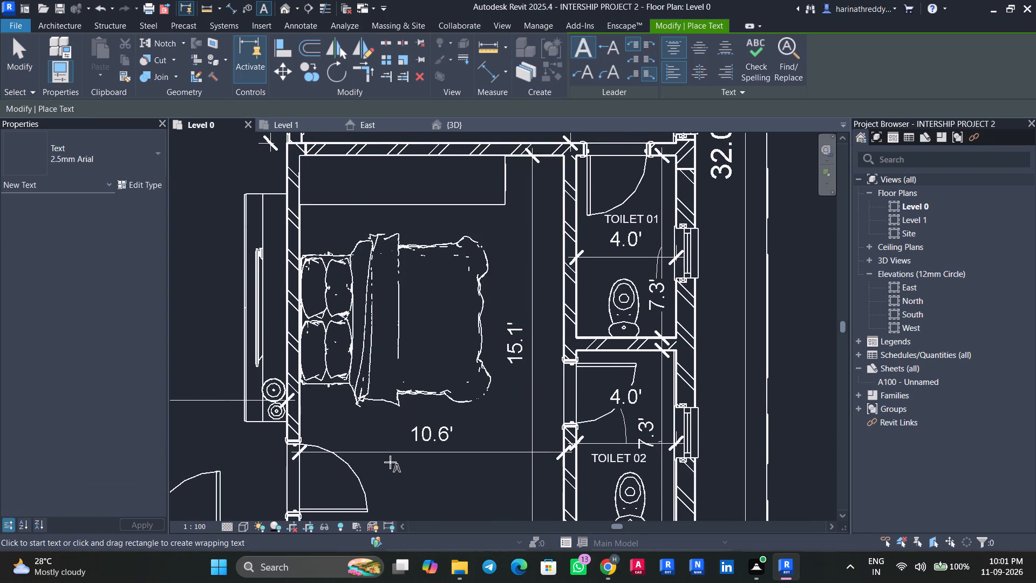
{"action": "left_click", "coordinate": [390, 462]}
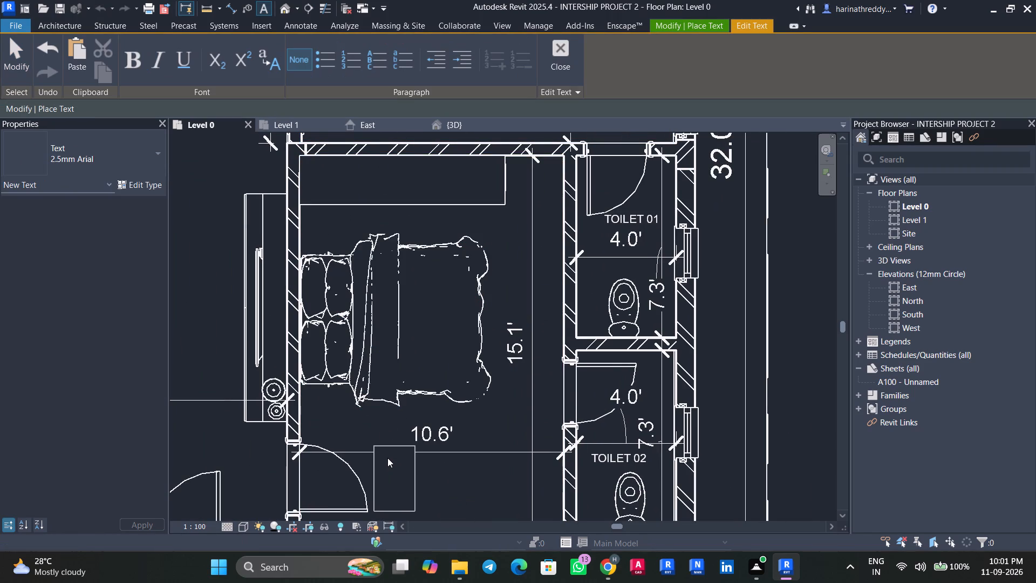
{"action": "type", "text": "BEDROOM 2"}
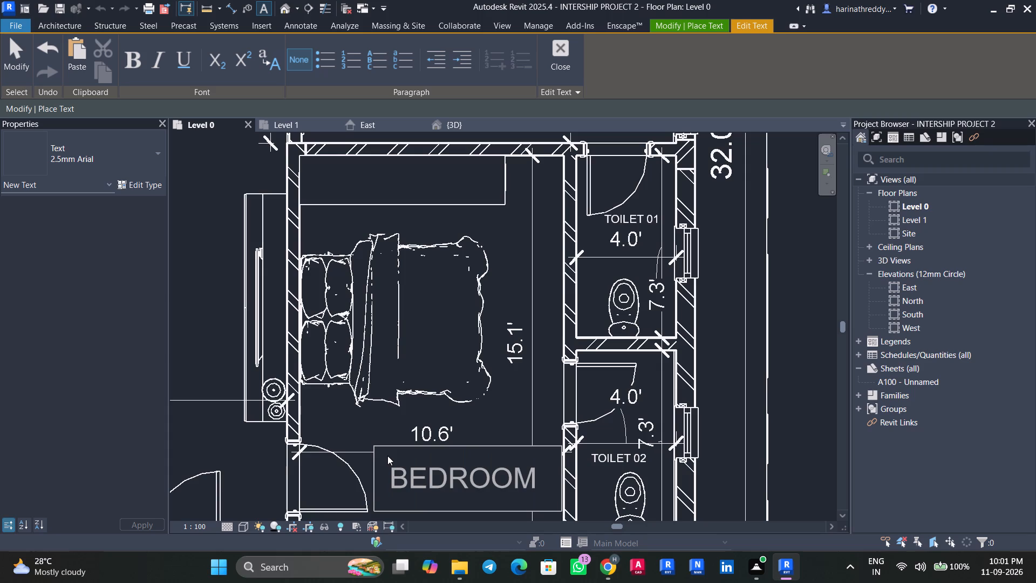
{"action": "left_click", "coordinate": [548, 480]}
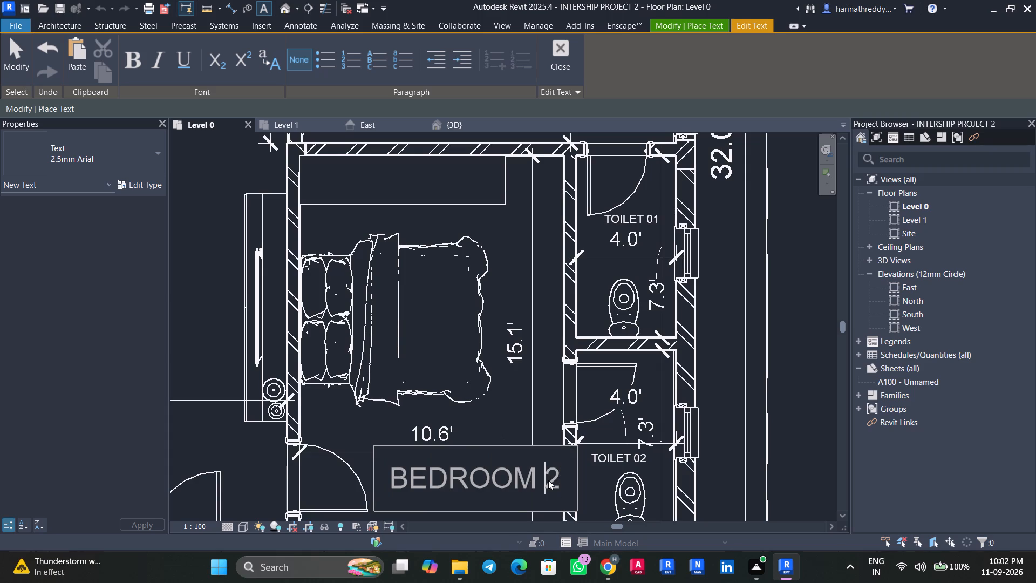
{"action": "key", "text": "0"}
{"action": "left_click", "coordinate": [639, 479]}
{"action": "key", "text": "Escape"}
{"action": "key", "text": "Escape"}
Move the BEDROOM 02 note toward the bedroom door so its text clears the toilet wall.
{"action": "left_click", "coordinate": [432, 477]}
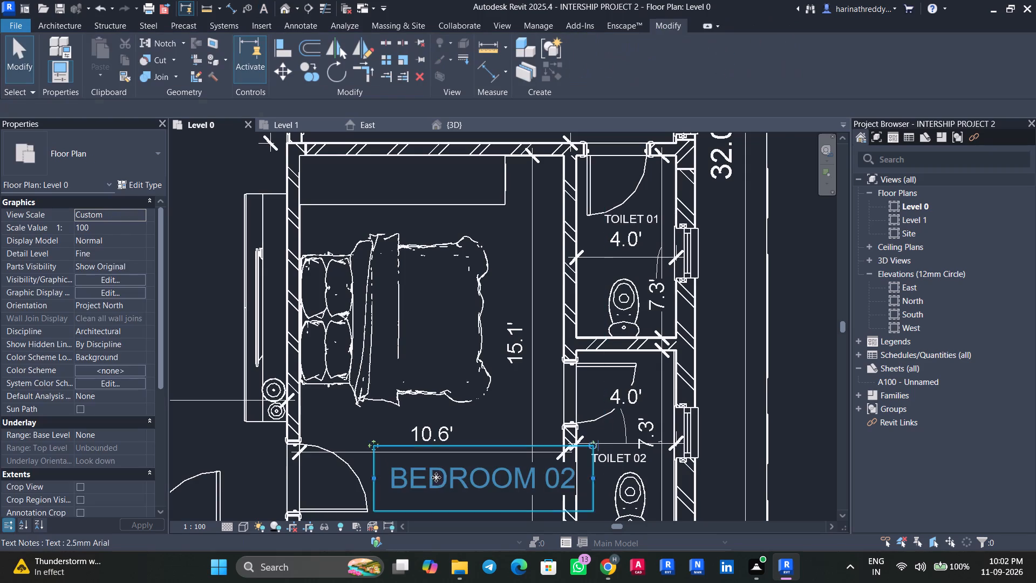
{"action": "middle_click_drag", "start_coordinate": [438, 482], "coordinate": [458, 376]}
{"action": "left_click_drag", "start_coordinate": [393, 339], "coordinate": [369, 337]}
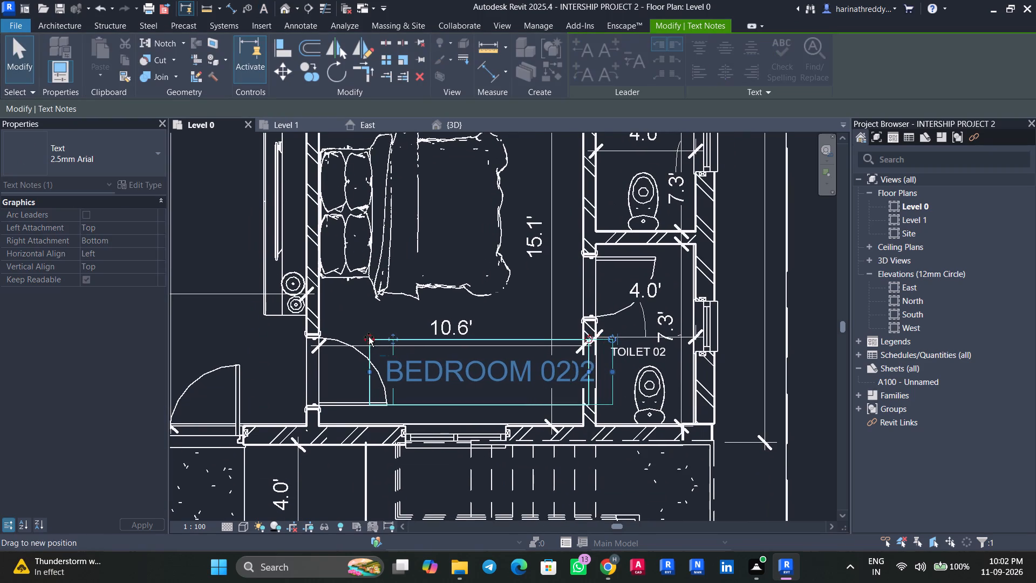
{"action": "left_click_drag", "start_coordinate": [369, 337], "coordinate": [366, 336]}
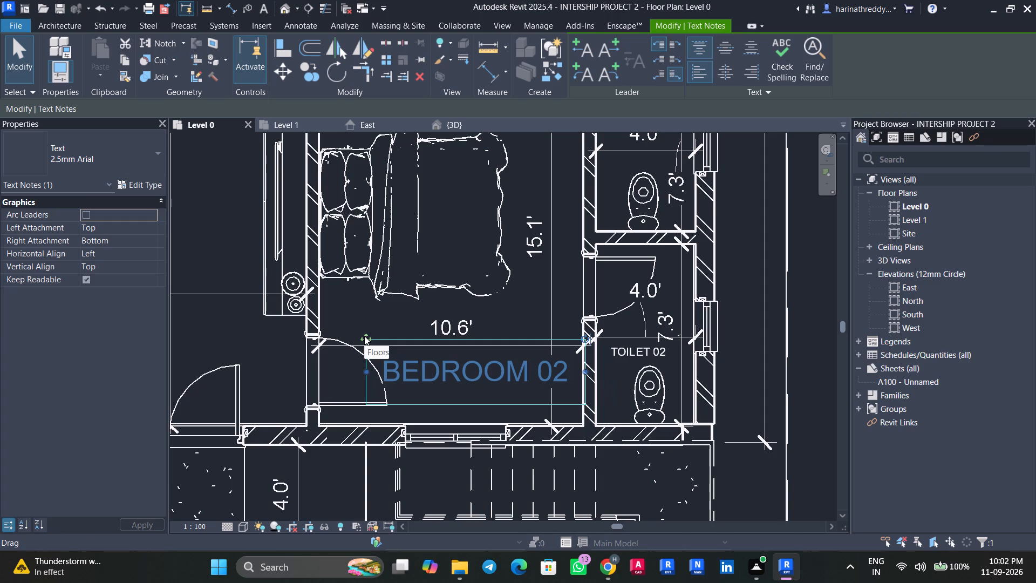
{"action": "key", "text": "Escape"}
Place the text note WARDROBE in the 2.5mm Arial style between the wardrobe and the bed in Bedroom 02.
{"action": "middle_click_drag", "start_coordinate": [506, 432], "coordinate": [522, 498]}
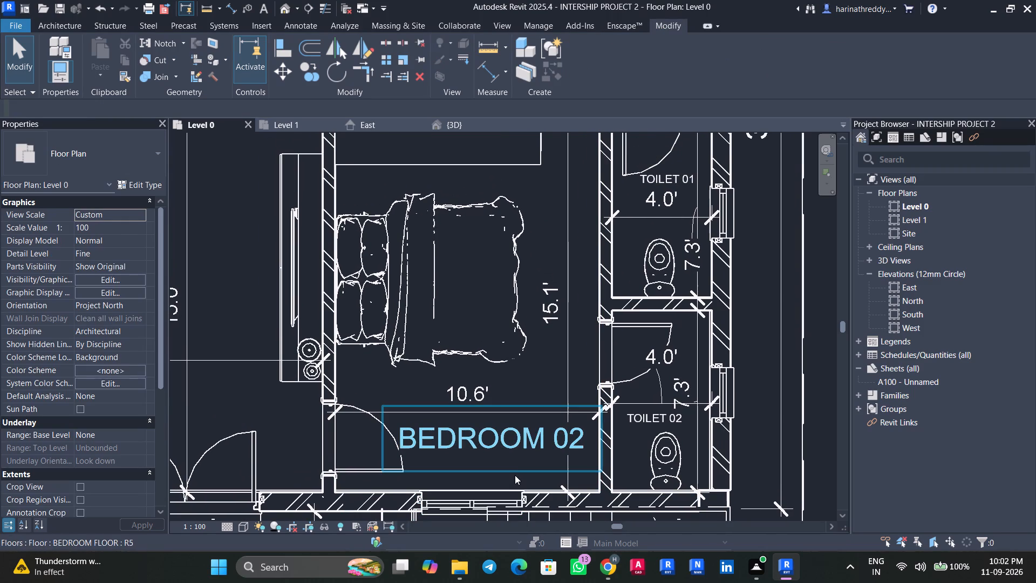
{"action": "middle_click_drag", "start_coordinate": [490, 194], "coordinate": [509, 317]}
{"action": "scroll", "coordinate": [509, 317], "scroll_direction": "up", "scroll_amount": 1}
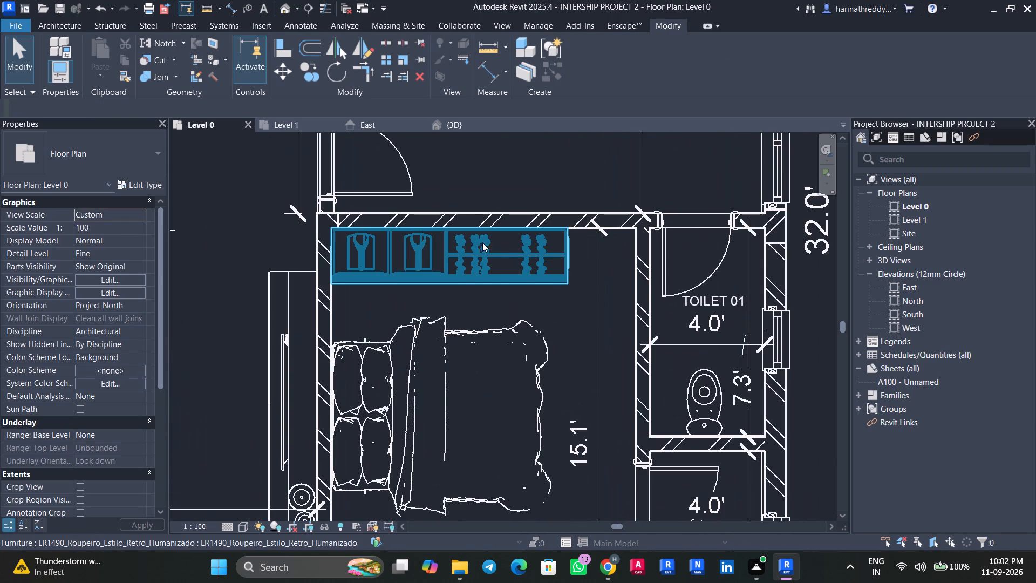
{"action": "scroll", "coordinate": [445, 286], "scroll_direction": "up", "scroll_amount": 2}
{"action": "key", "text": "t"}
{"action": "type", "text": "CTX"}
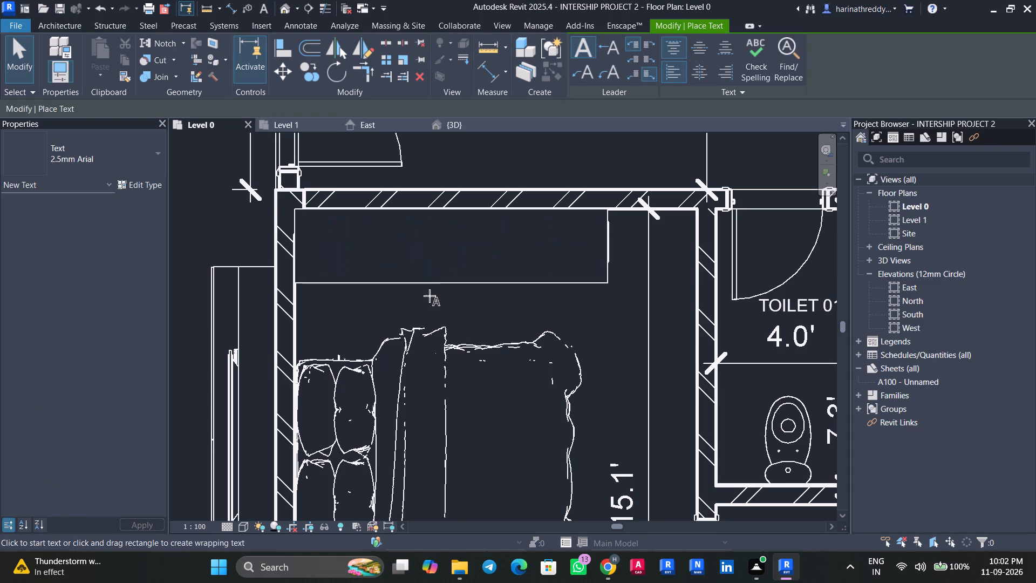
{"action": "left_click", "coordinate": [367, 295]}
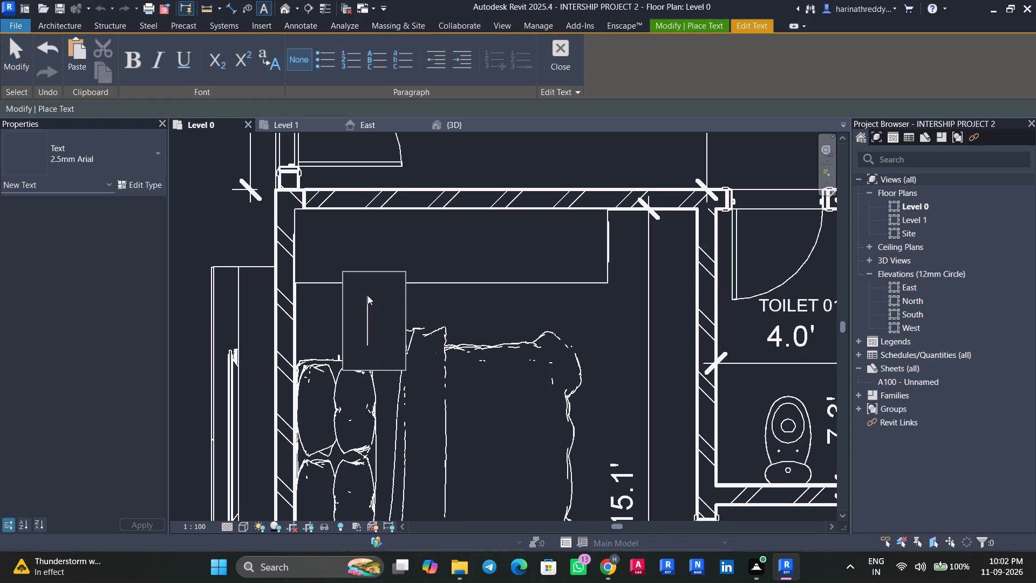
{"action": "type", "text": "WARD"}
{"action": "key", "text": "BackSpace"}
{"action": "key", "text": "BackSpace"}
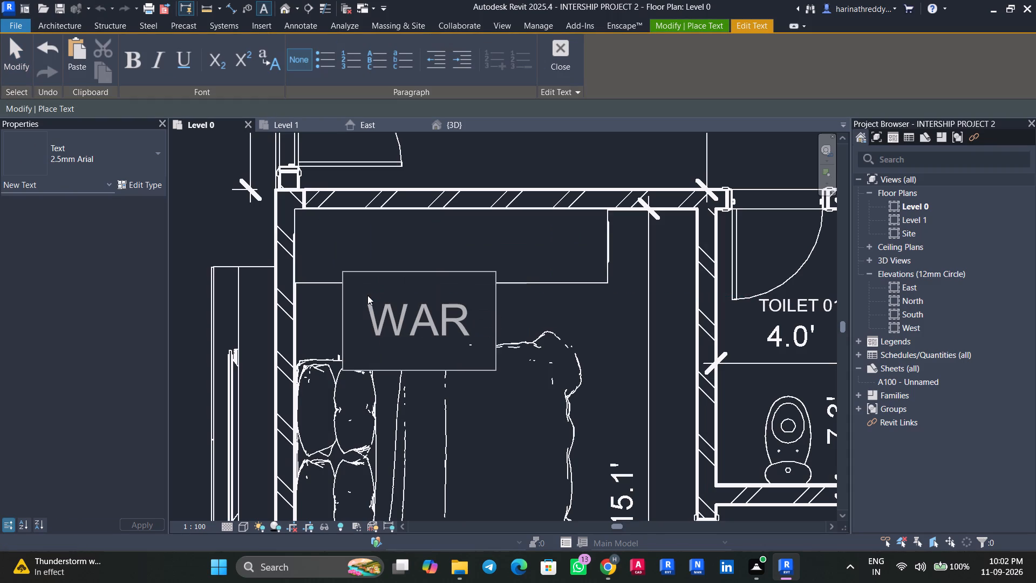
{"action": "type", "text": "RD"}
{"action": "type", "text": "ROBE"}
{"action": "left_click", "coordinate": [633, 400]}
{"action": "key", "text": "Escape"}
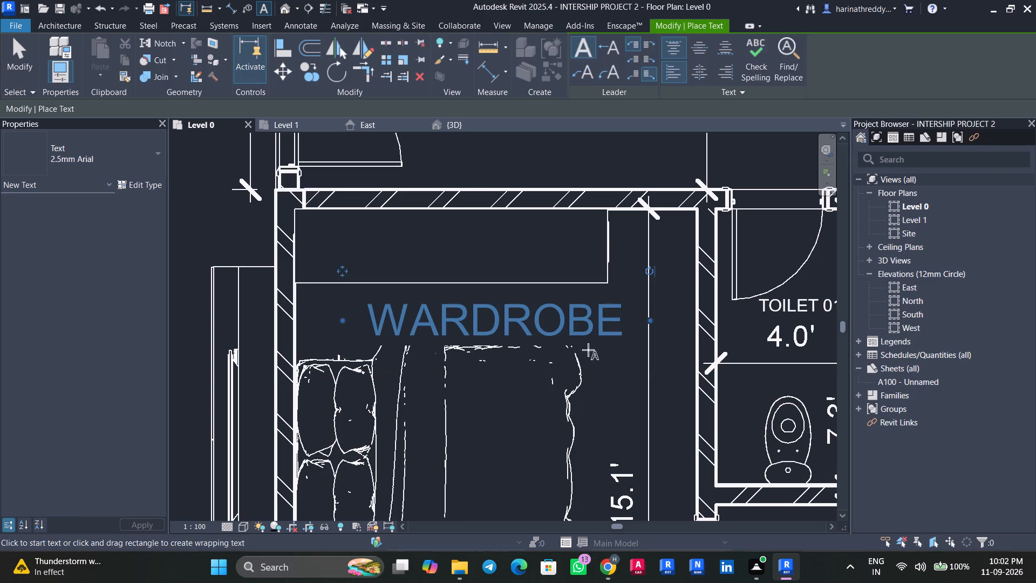
{"action": "key", "text": "Escape"}
{"action": "key", "text": "Escape"}
Nudge the Bedroom 02 WARDROBE note closer to the wardrobe and away from the 15.1' dimension line.
{"action": "left_click", "coordinate": [536, 319]}
{"action": "key", "text": "Up"}
{"action": "key", "text": "Up"}
{"action": "key", "text": "Up"}
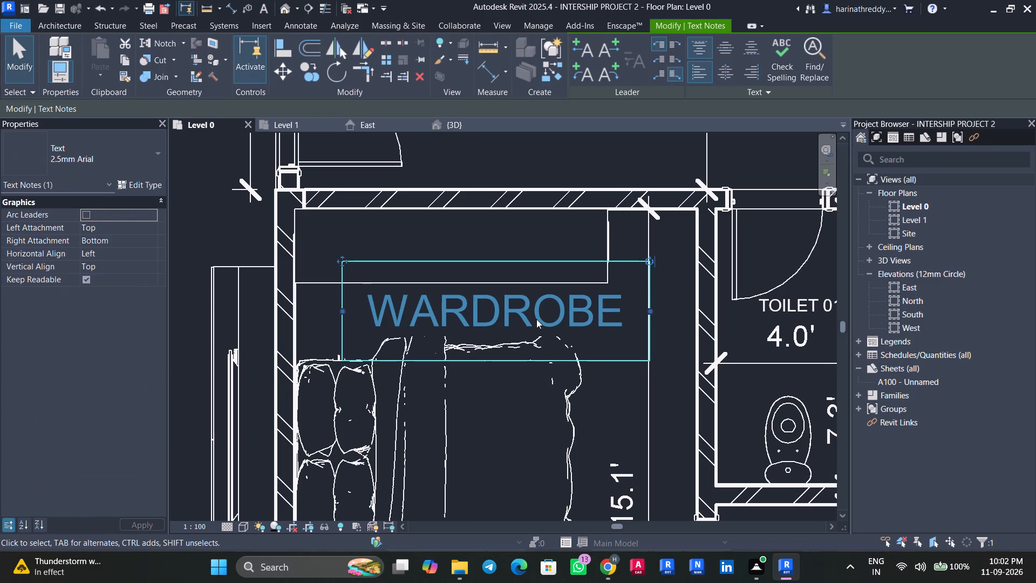
{"action": "key", "text": "Up"}
{"action": "key", "text": "Left"}
{"action": "key", "text": "Left"}
{"action": "key", "text": "Left"}
{"action": "key", "text": "Left"}
{"action": "key", "text": "Left"}
{"action": "key", "text": "Left"}
{"action": "key", "text": "Left"}
{"action": "key", "text": "Left"}
{"action": "key", "text": "Left"}
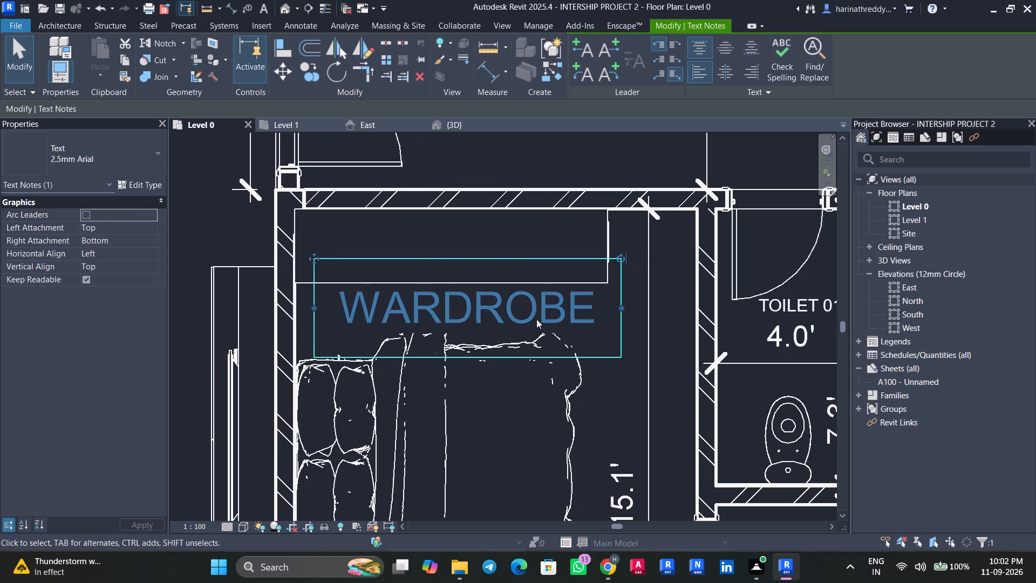
{"action": "key", "text": "Escape"}
{"action": "key", "text": "Escape"}
{"action": "scroll", "coordinate": [584, 356], "scroll_direction": "down", "scroll_amount": 9}
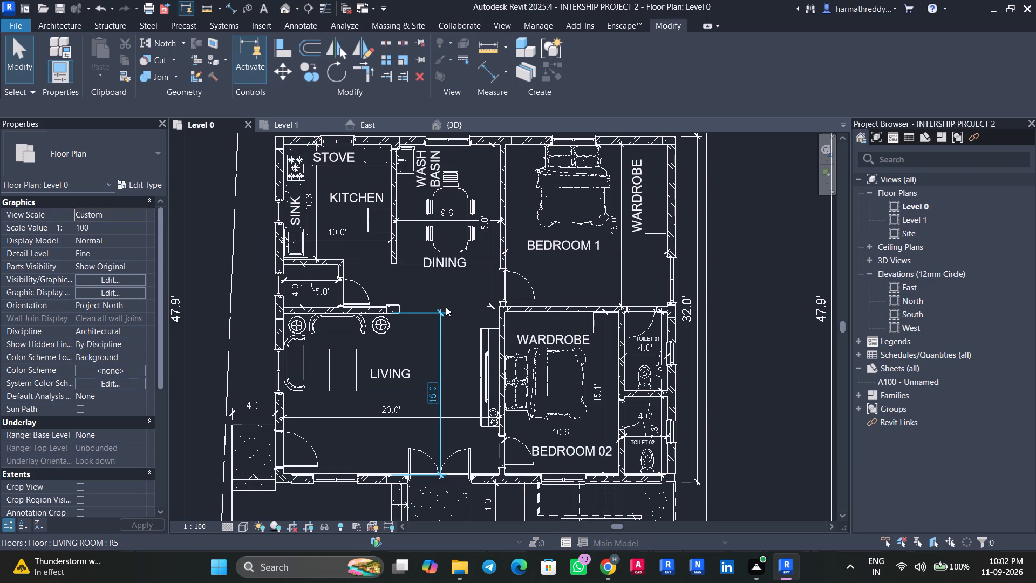
Place the text note TV UNIT in the 2.5mm Arial style in the living room beside the TV cabinet.
{"action": "scroll", "coordinate": [467, 379], "scroll_direction": "up", "scroll_amount": 6}
{"action": "middle_click_drag", "start_coordinate": [459, 376], "coordinate": [424, 341]}
{"action": "scroll", "coordinate": [422, 340], "scroll_direction": "up", "scroll_amount": 1}
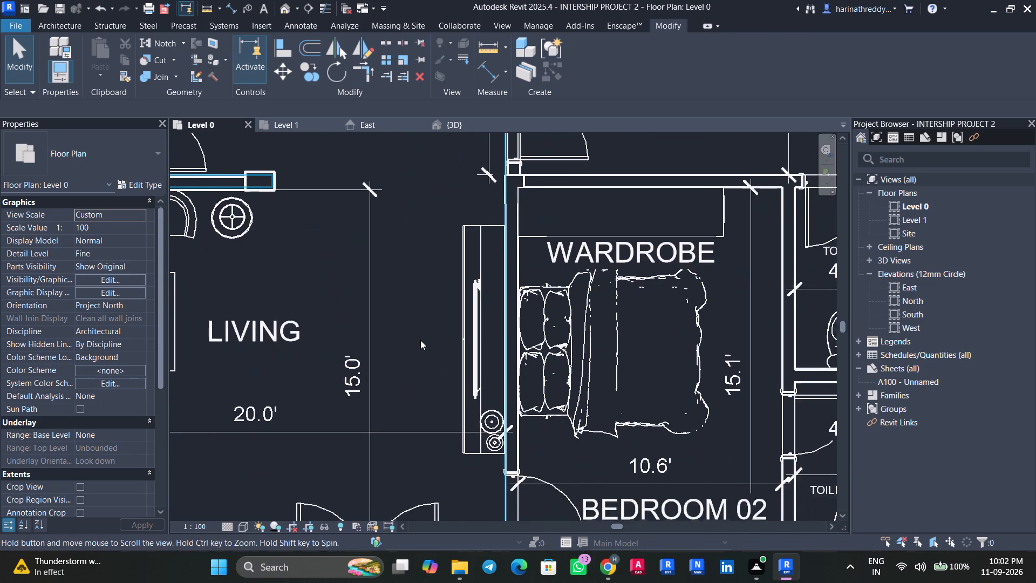
{"action": "type", "text": "TX"}
{"action": "left_click", "coordinate": [401, 311]}
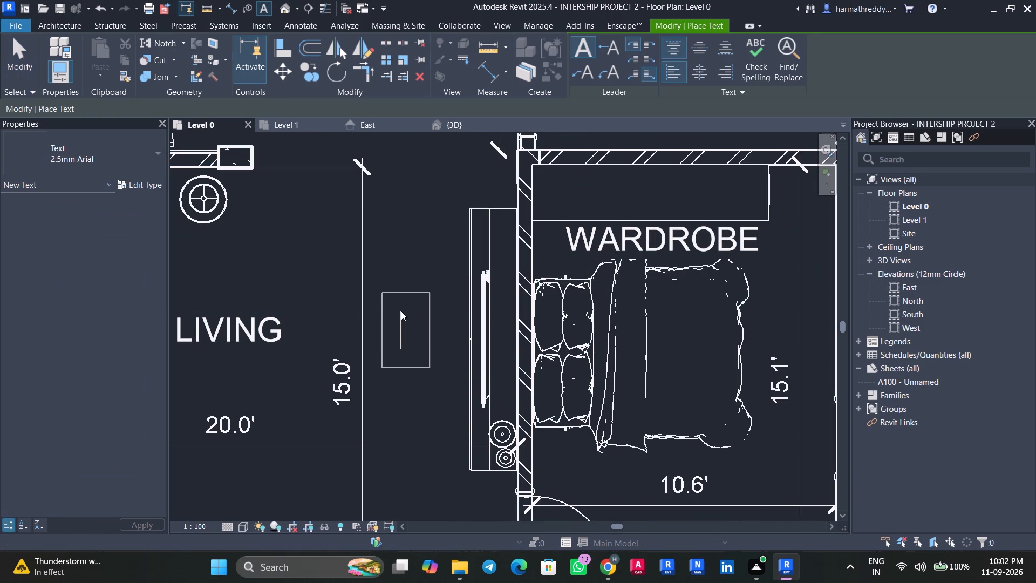
{"action": "type", "text": "TV UNIT"}
{"action": "left_click", "coordinate": [417, 402]}
{"action": "key", "text": "Escape"}
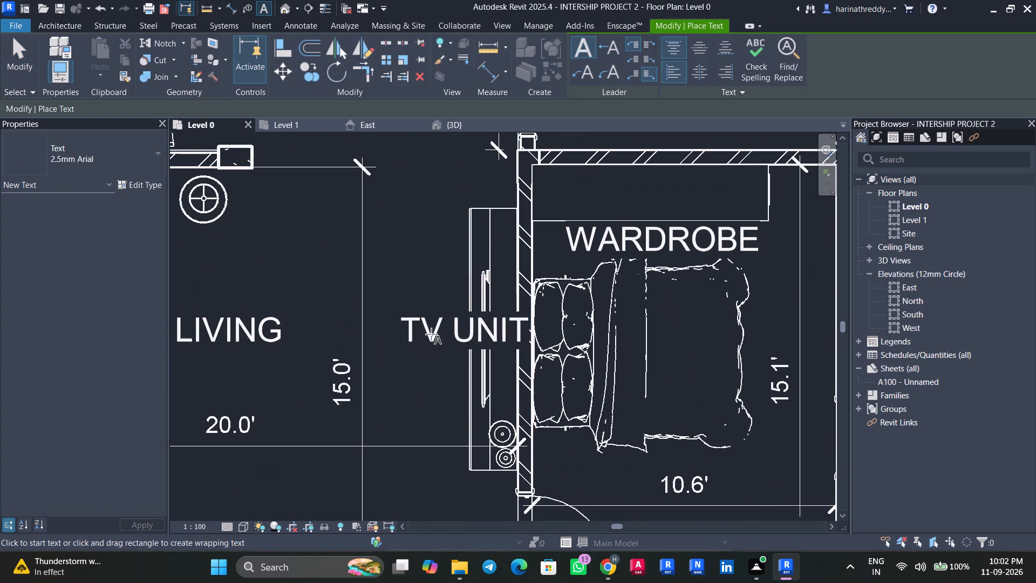
{"action": "key", "text": "Escape"}
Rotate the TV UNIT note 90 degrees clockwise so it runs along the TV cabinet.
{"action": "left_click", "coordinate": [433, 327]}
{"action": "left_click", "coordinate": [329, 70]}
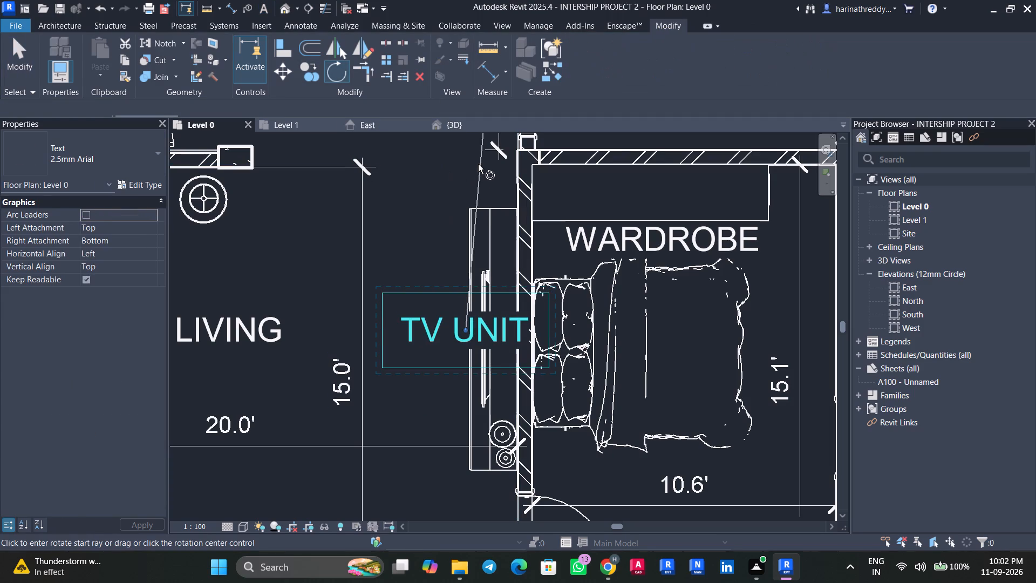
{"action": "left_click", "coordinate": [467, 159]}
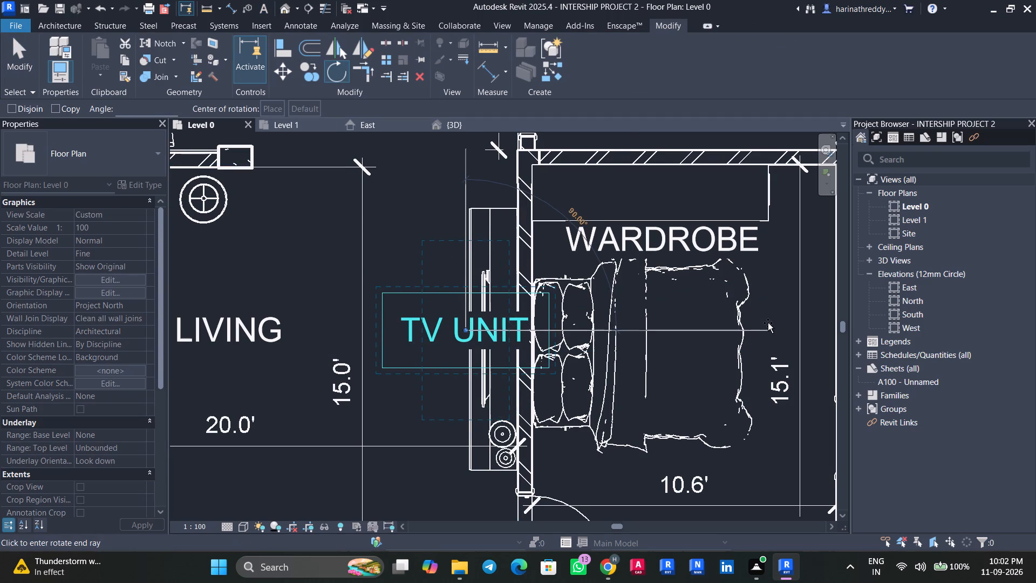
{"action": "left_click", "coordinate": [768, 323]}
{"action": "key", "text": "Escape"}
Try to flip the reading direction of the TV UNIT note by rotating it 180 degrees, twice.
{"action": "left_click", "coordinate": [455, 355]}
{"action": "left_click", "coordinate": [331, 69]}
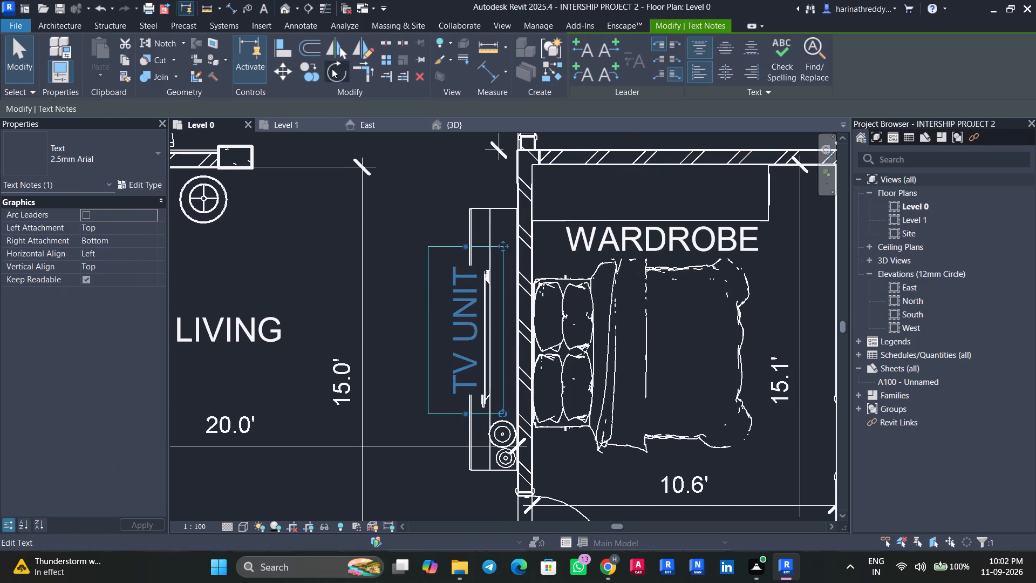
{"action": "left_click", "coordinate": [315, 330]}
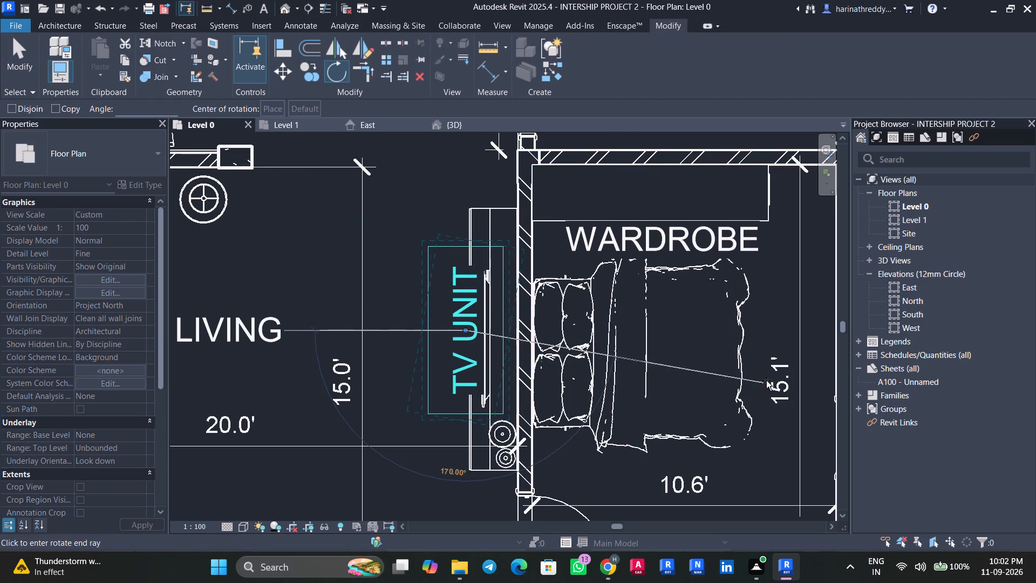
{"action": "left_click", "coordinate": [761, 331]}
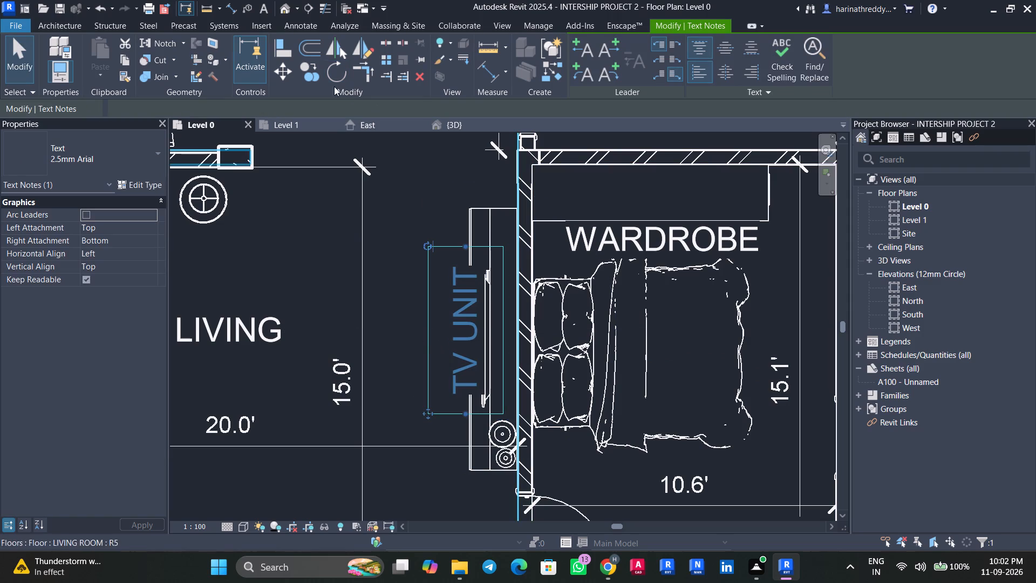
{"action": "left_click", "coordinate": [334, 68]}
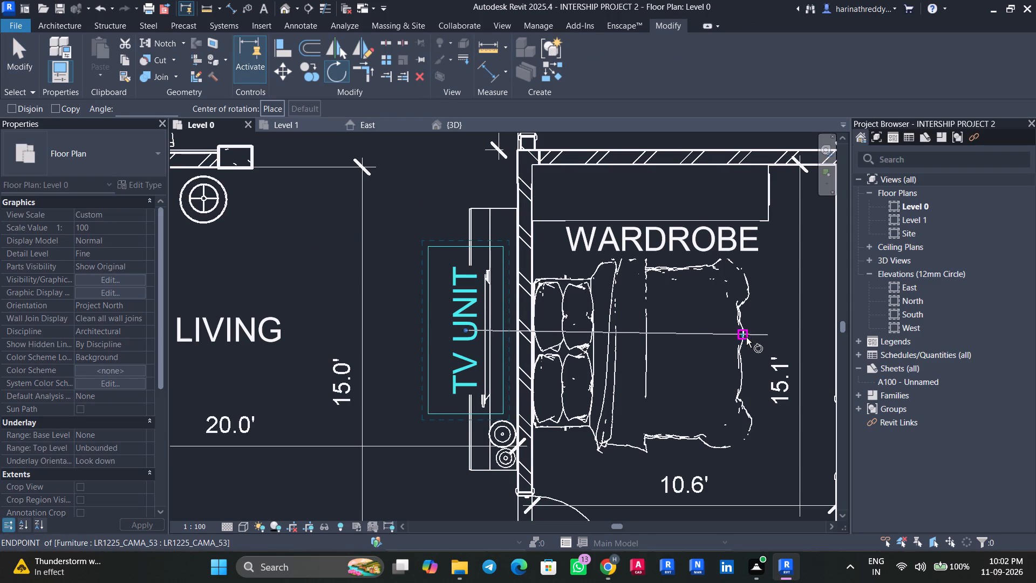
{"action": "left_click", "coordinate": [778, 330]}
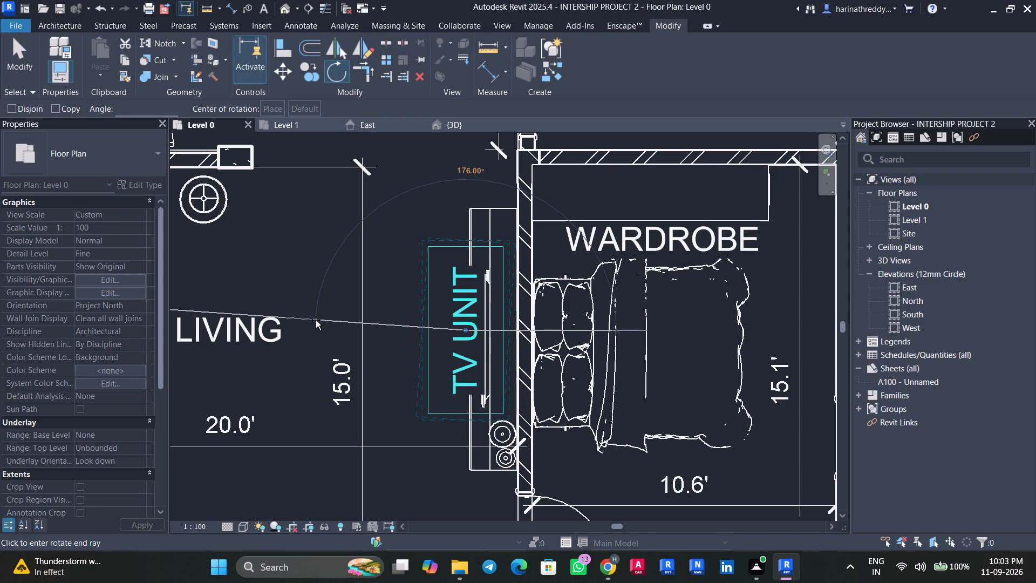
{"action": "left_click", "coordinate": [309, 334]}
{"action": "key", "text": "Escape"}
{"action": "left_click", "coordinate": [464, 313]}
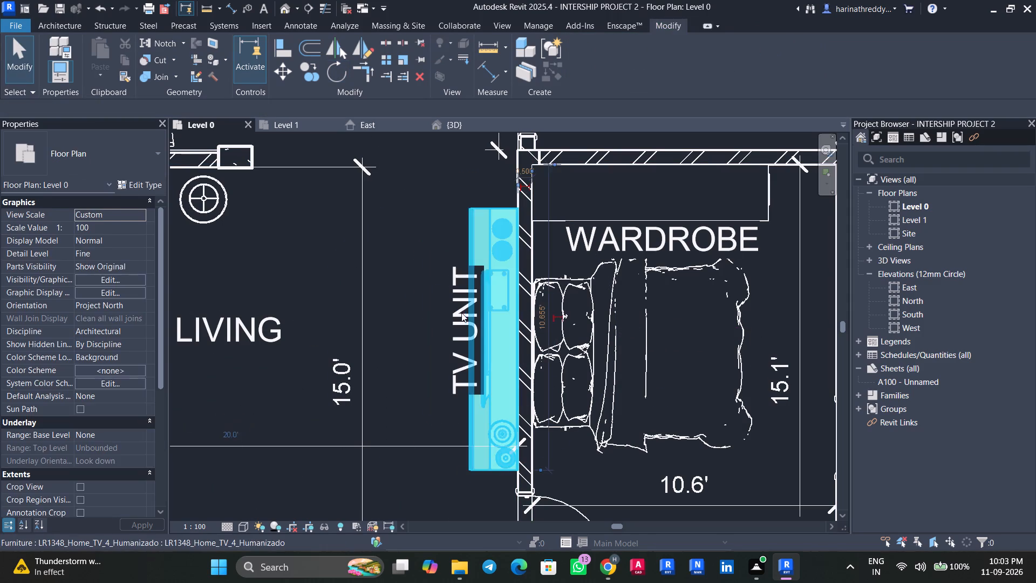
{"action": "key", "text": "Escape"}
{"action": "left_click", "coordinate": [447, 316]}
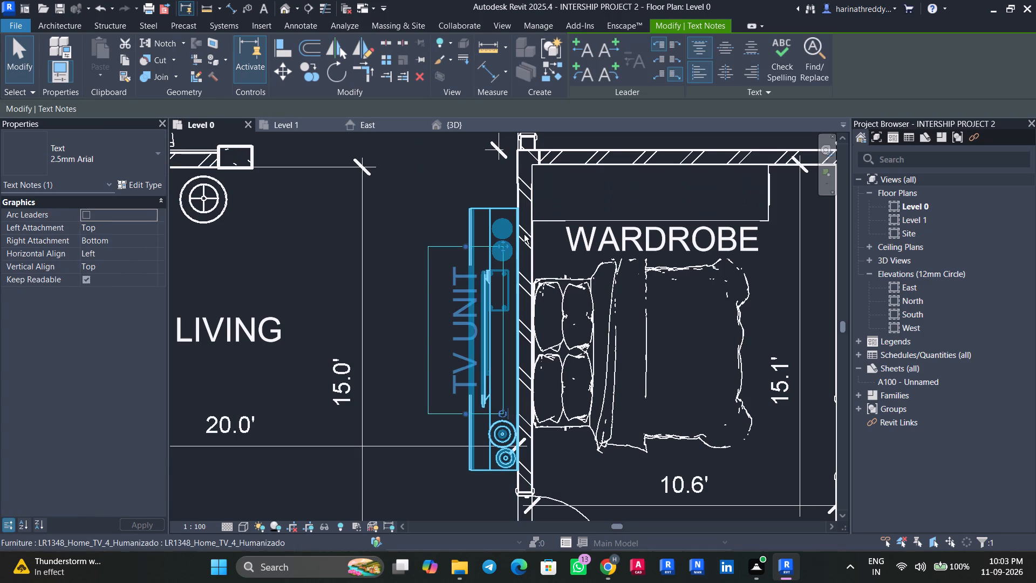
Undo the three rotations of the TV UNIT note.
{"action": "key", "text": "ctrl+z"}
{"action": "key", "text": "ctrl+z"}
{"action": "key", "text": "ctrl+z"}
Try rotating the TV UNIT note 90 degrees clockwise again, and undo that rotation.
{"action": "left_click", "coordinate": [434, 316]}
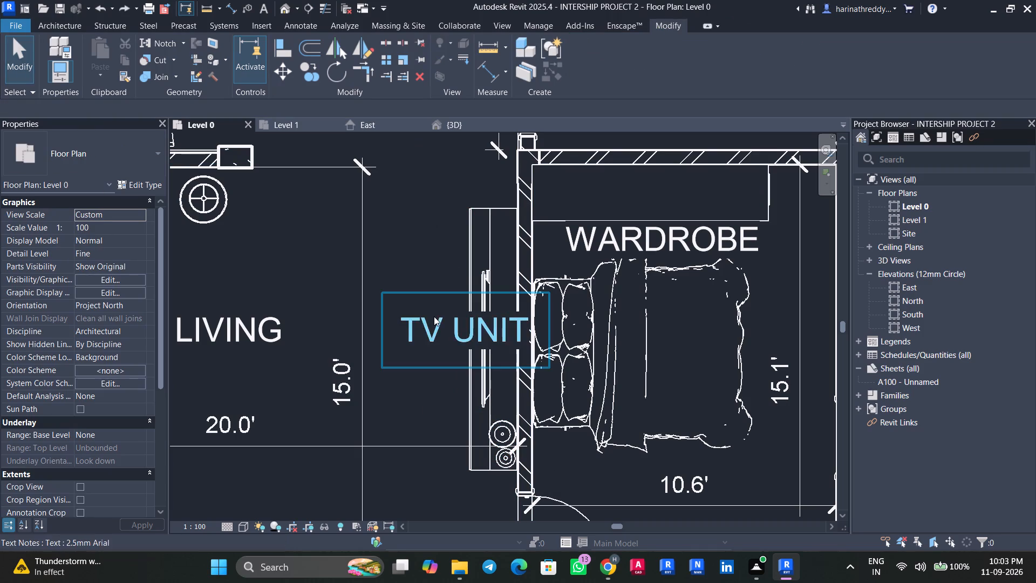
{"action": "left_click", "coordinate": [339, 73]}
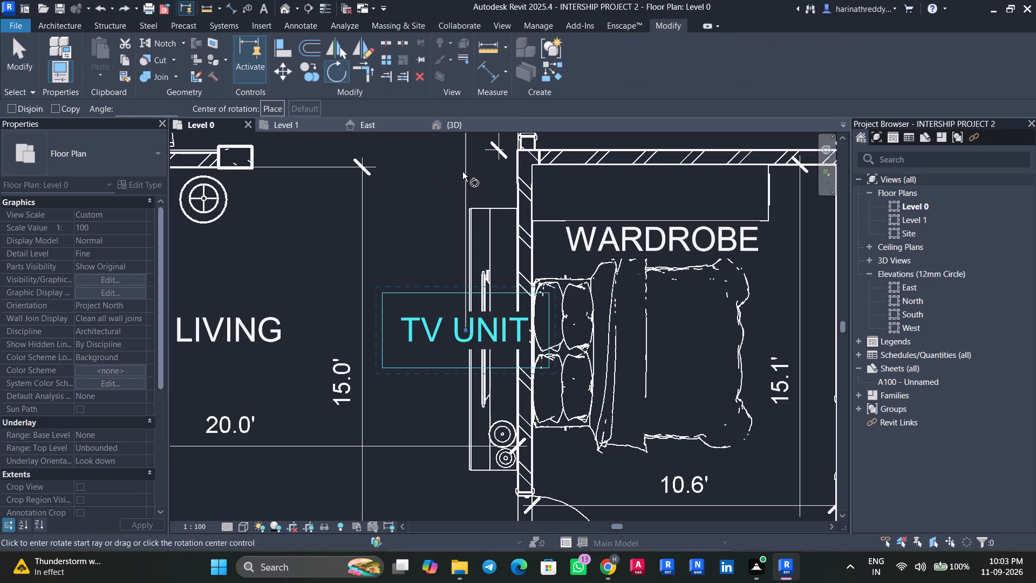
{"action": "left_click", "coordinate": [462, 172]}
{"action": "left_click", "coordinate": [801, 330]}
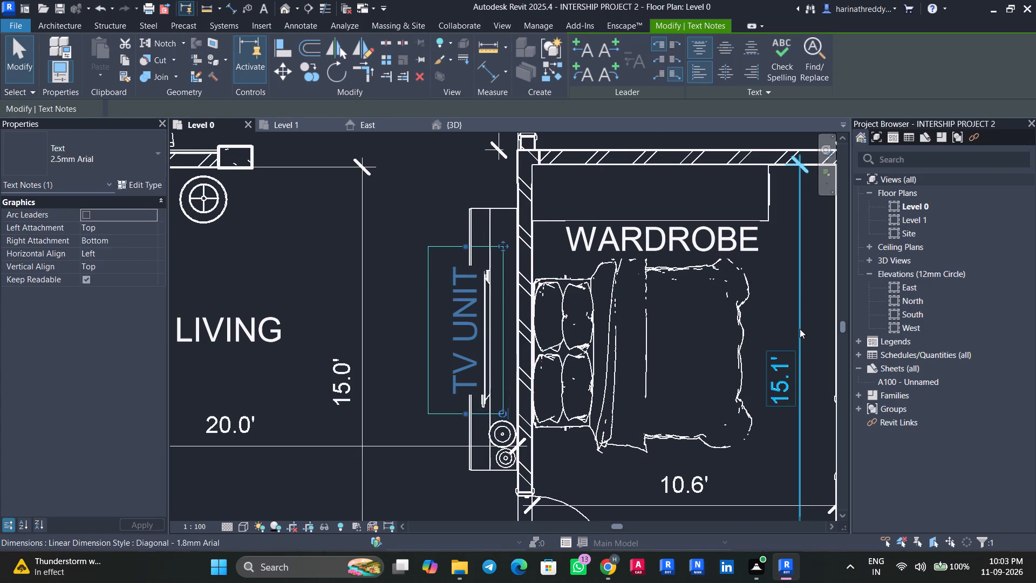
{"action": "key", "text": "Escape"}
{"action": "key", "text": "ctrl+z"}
Rotate the TV UNIT note 90 degrees counterclockwise so it runs parallel to the TV cabinet.
{"action": "left_click", "coordinate": [449, 321]}
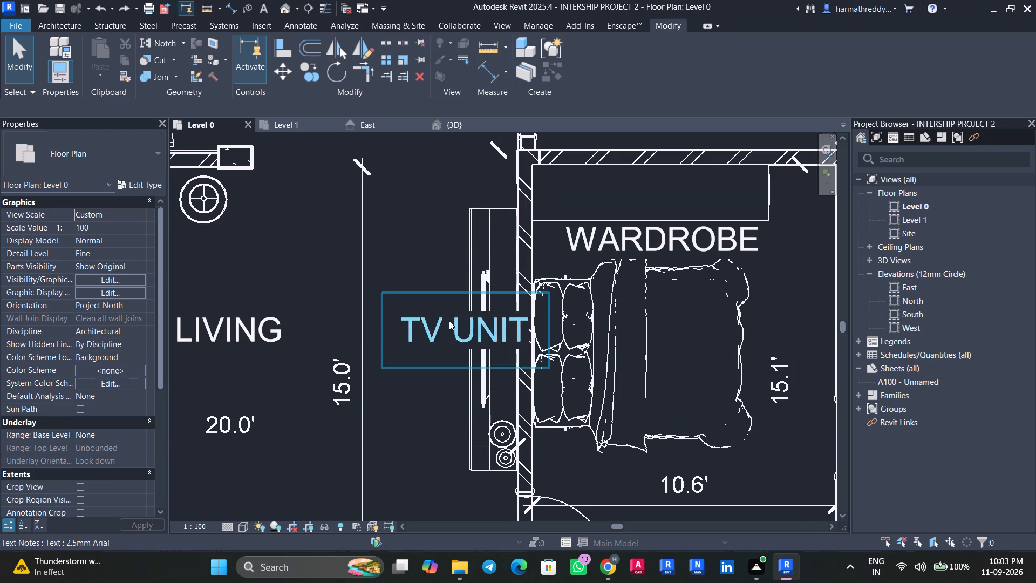
{"action": "left_click", "coordinate": [346, 73]}
{"action": "left_click", "coordinate": [467, 150]}
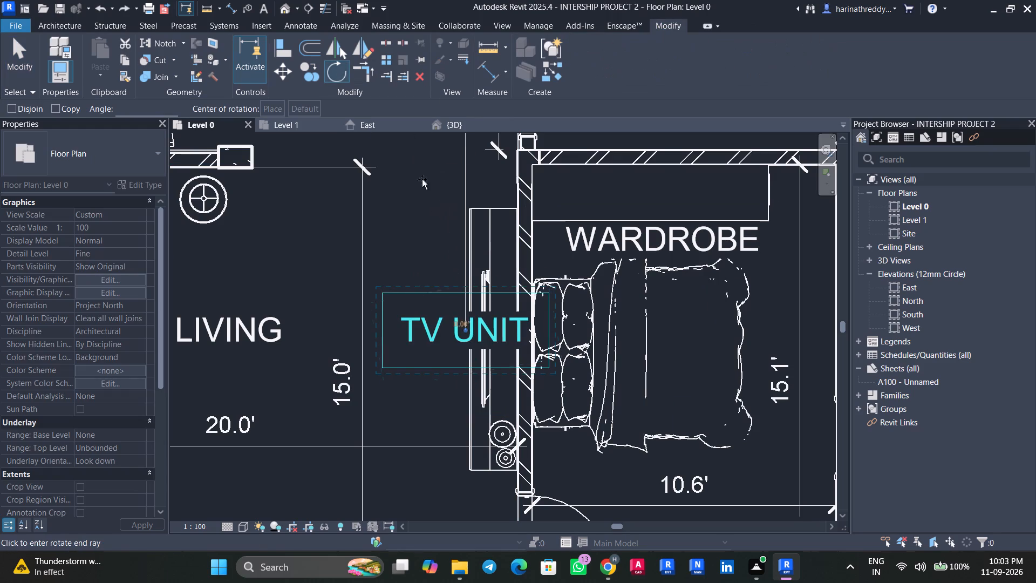
{"action": "left_click", "coordinate": [303, 334]}
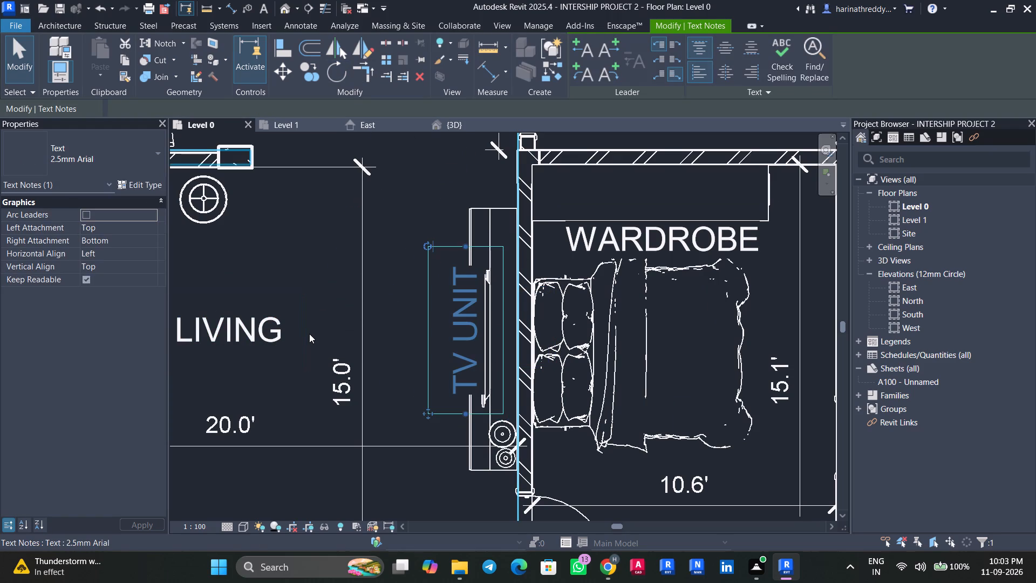
{"action": "key", "text": "Escape"}
{"action": "key", "text": "Escape"}
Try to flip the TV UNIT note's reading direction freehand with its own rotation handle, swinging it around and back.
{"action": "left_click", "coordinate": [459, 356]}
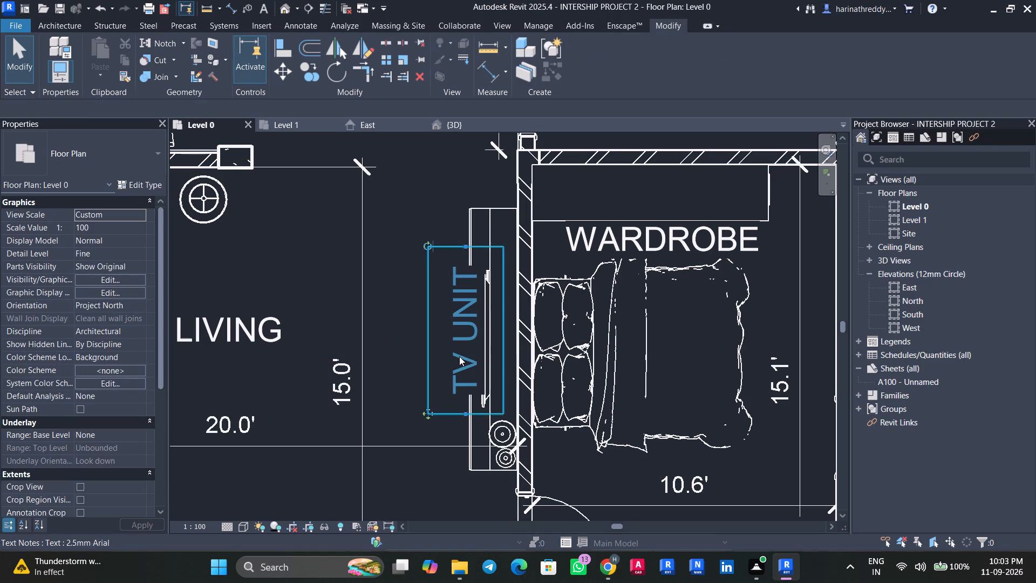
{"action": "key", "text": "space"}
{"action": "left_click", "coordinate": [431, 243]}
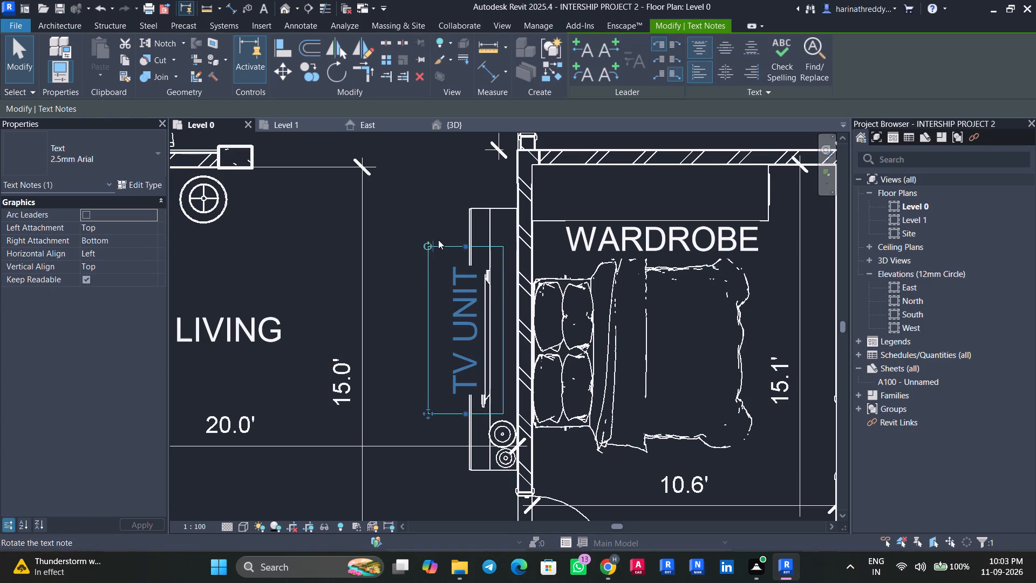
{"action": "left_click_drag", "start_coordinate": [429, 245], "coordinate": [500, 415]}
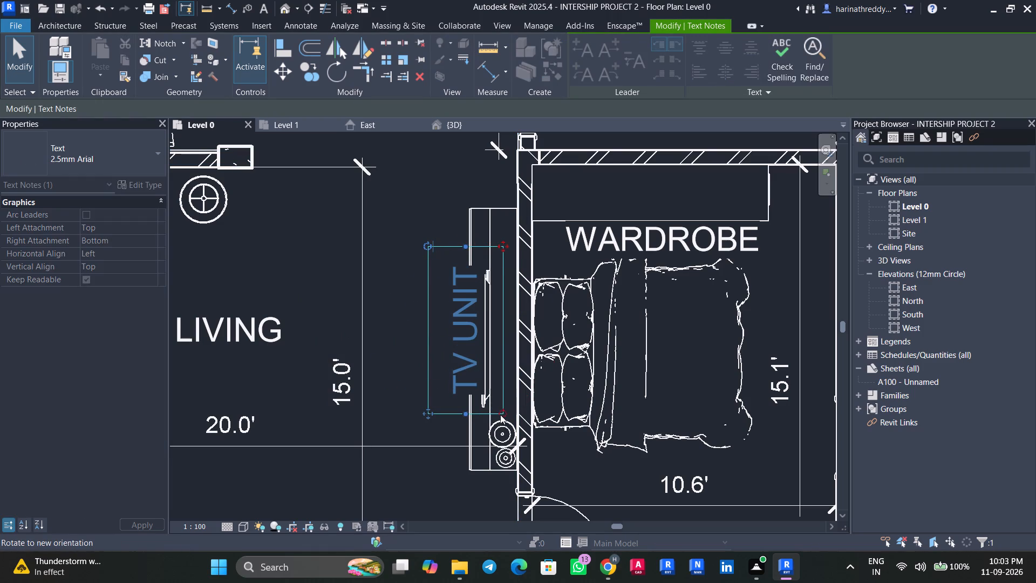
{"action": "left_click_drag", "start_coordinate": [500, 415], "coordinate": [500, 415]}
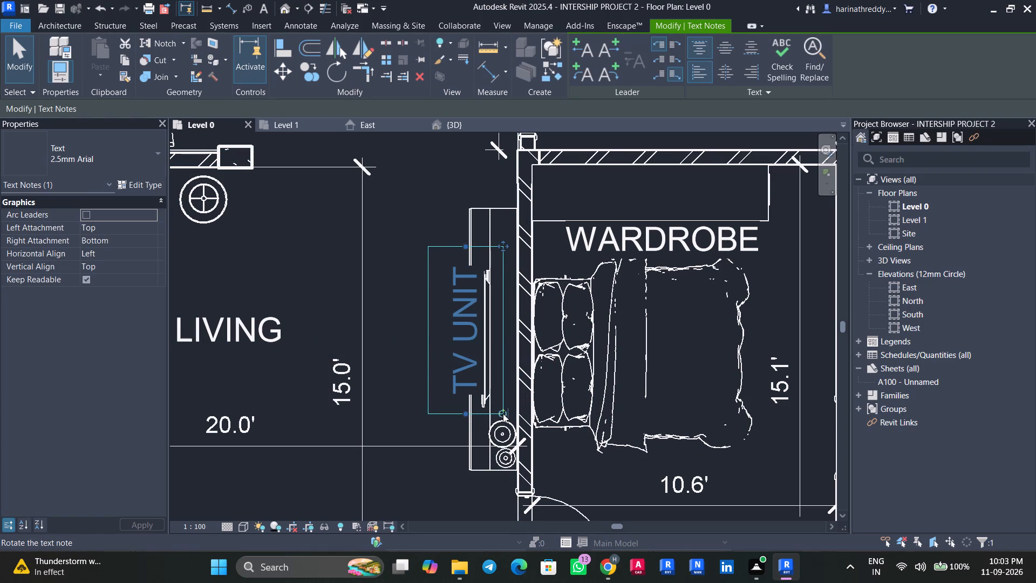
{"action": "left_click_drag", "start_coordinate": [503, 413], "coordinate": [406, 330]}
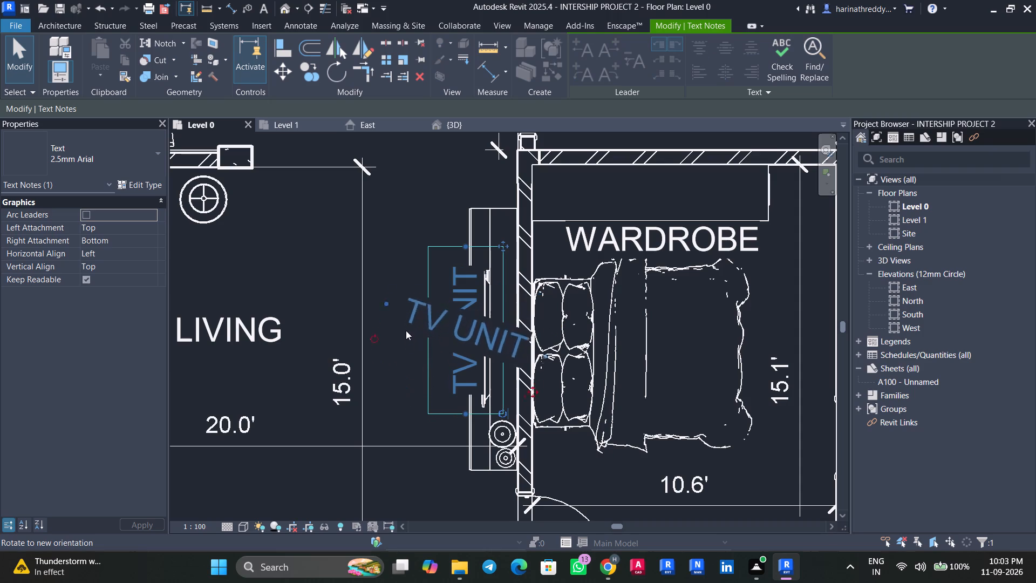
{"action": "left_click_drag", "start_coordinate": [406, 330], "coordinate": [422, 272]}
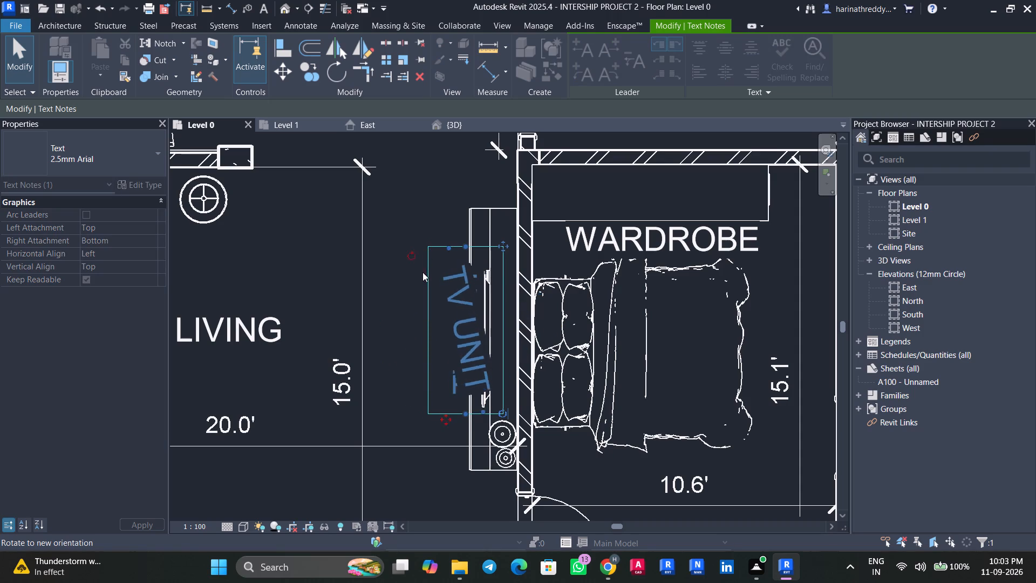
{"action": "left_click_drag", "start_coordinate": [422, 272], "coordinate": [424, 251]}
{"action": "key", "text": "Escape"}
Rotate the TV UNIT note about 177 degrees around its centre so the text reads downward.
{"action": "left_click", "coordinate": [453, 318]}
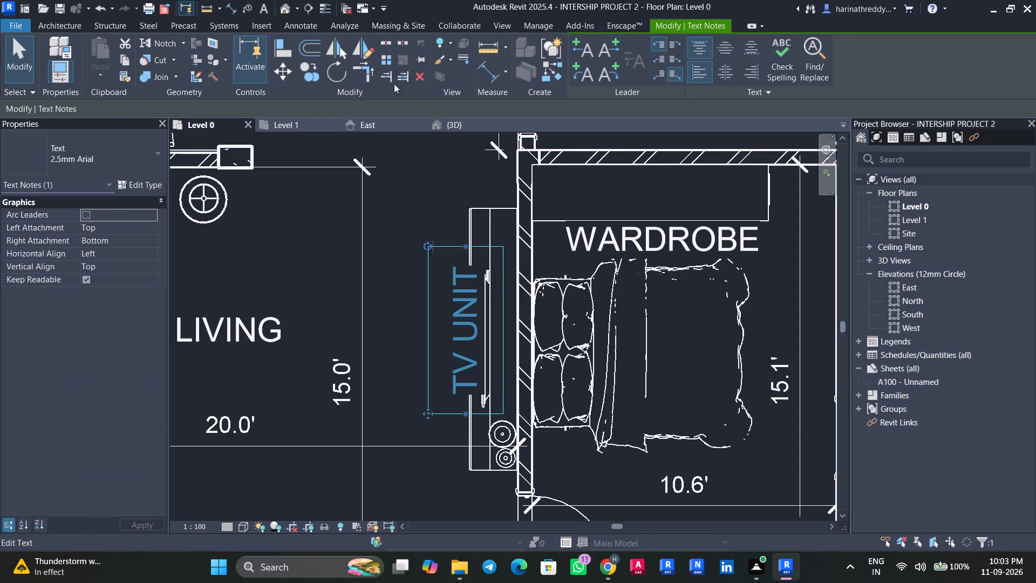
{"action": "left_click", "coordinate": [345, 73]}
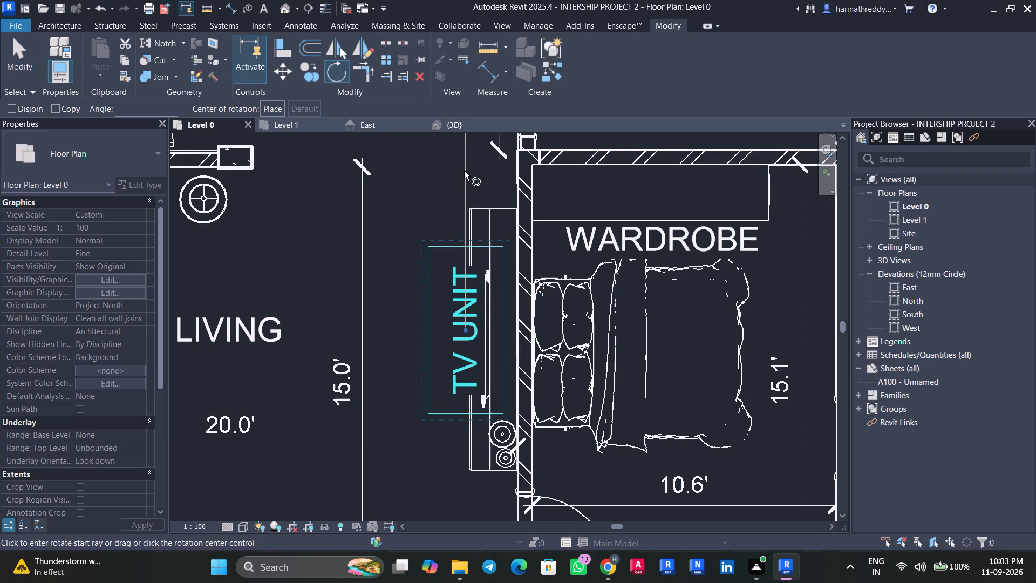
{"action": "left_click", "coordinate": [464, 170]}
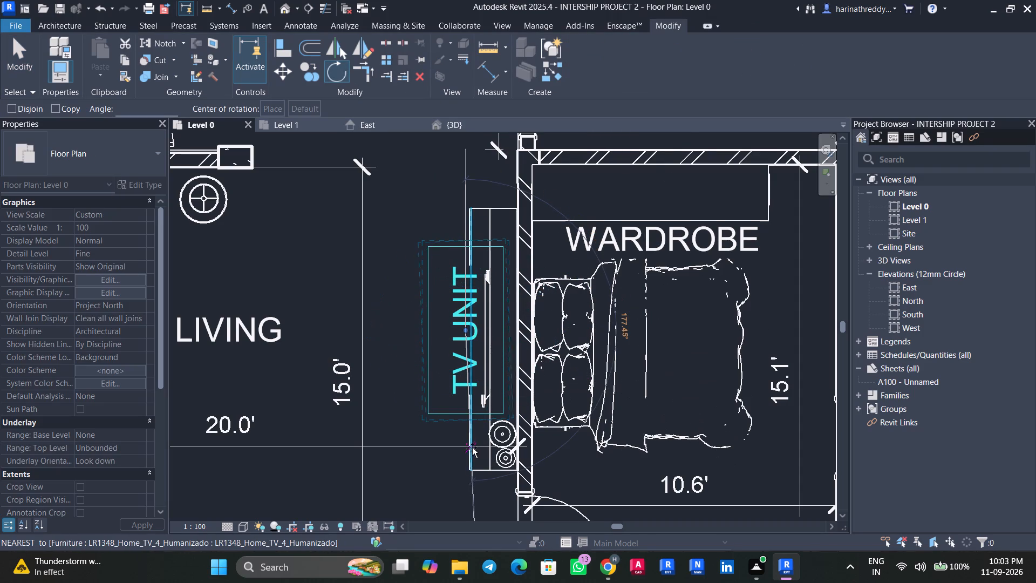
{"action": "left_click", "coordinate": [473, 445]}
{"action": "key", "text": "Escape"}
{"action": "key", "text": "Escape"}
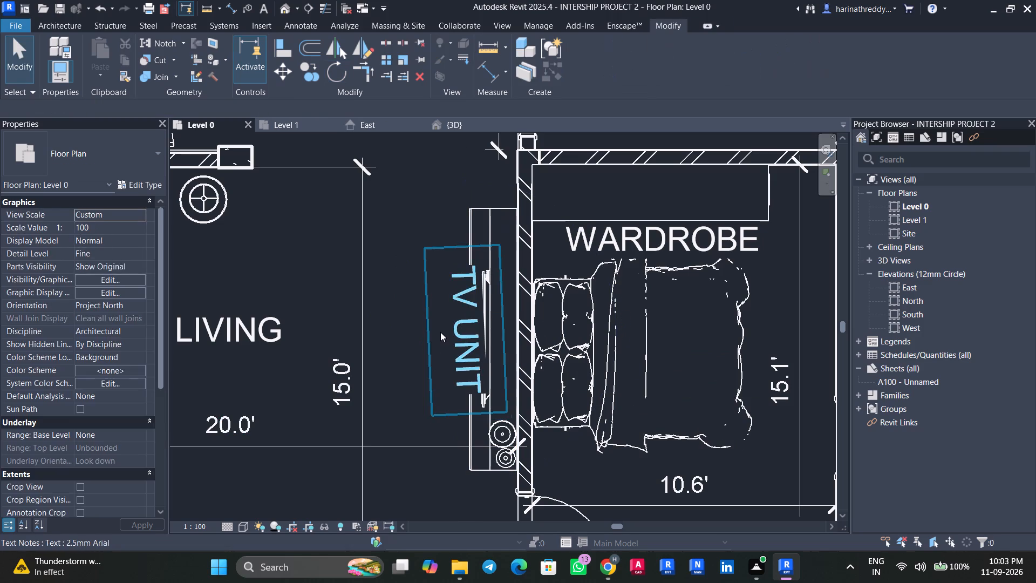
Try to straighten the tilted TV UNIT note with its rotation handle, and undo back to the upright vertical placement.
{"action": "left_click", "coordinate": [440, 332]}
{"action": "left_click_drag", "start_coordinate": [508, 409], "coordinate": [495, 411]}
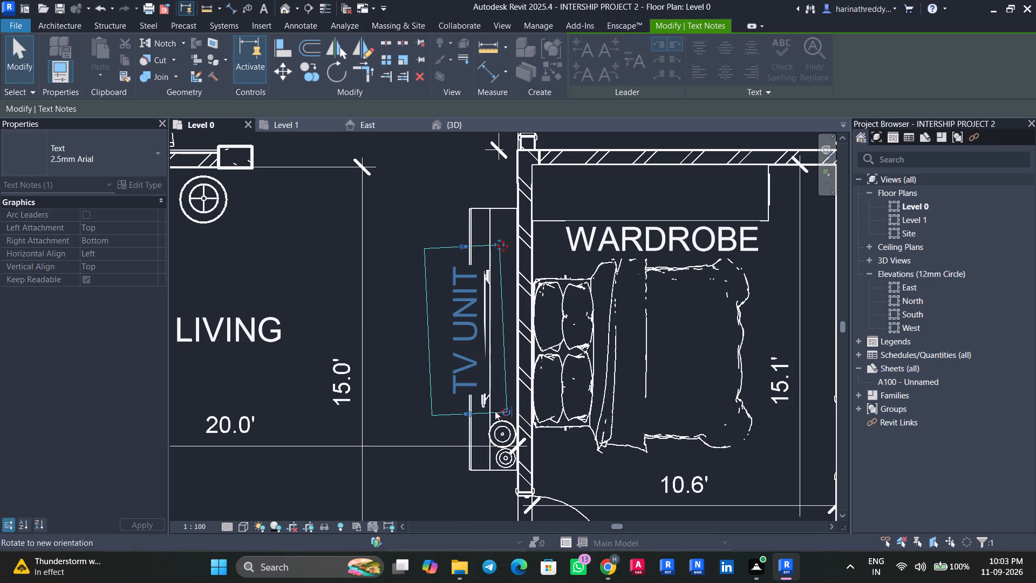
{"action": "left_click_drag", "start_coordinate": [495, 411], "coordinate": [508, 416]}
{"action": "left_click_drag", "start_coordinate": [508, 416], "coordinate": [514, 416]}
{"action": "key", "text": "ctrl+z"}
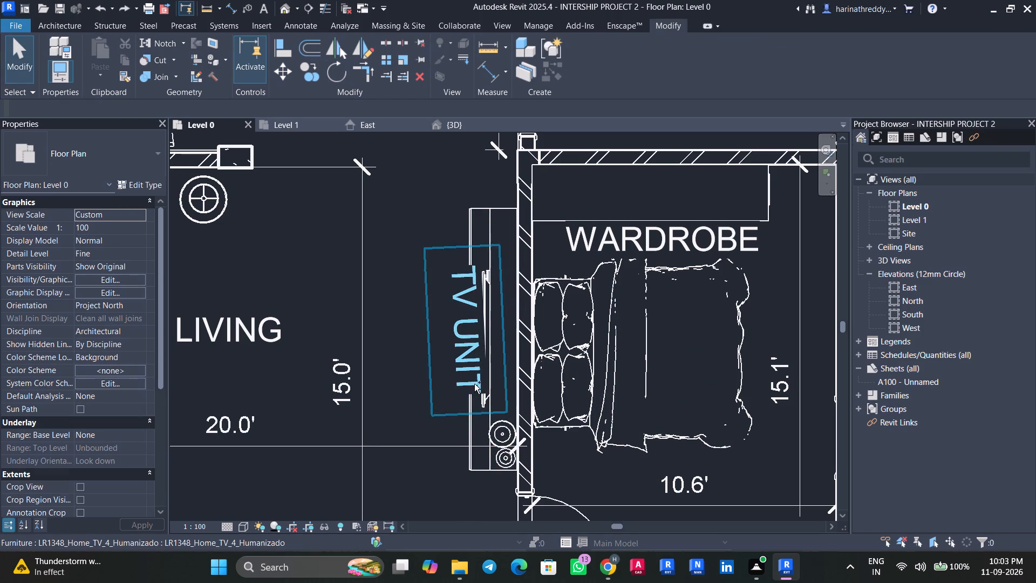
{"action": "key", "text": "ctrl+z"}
Rotate the vertical TV UNIT note 180 degrees around its centre.
{"action": "left_click", "coordinate": [448, 382]}
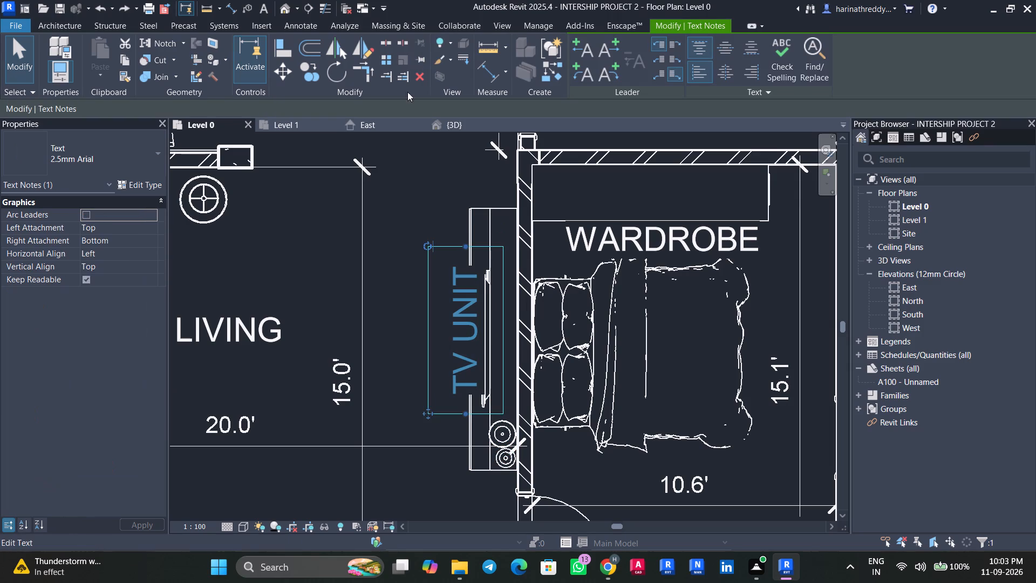
{"action": "left_click", "coordinate": [339, 78]}
{"action": "left_click", "coordinate": [468, 152]}
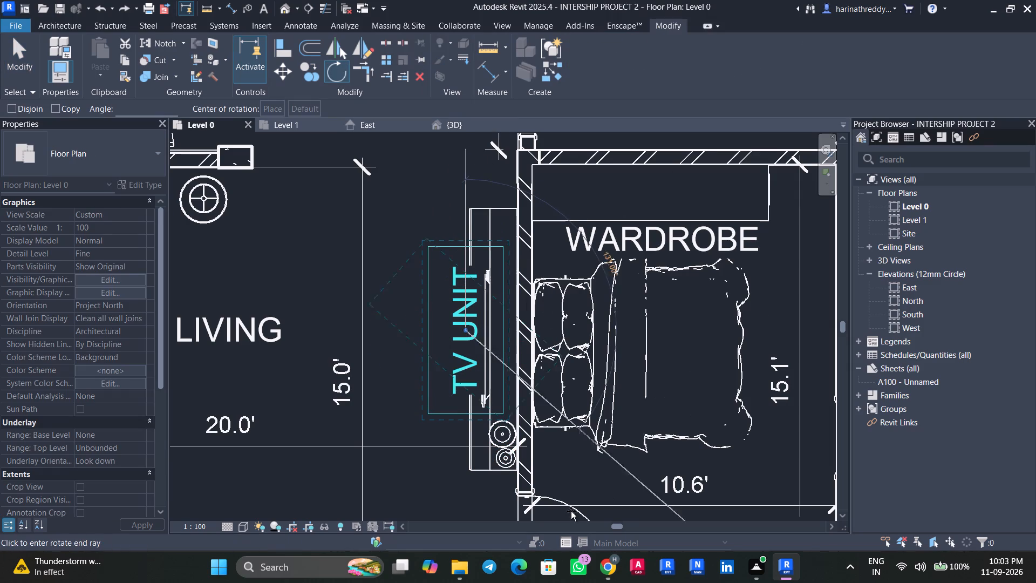
{"action": "left_click", "coordinate": [474, 508]}
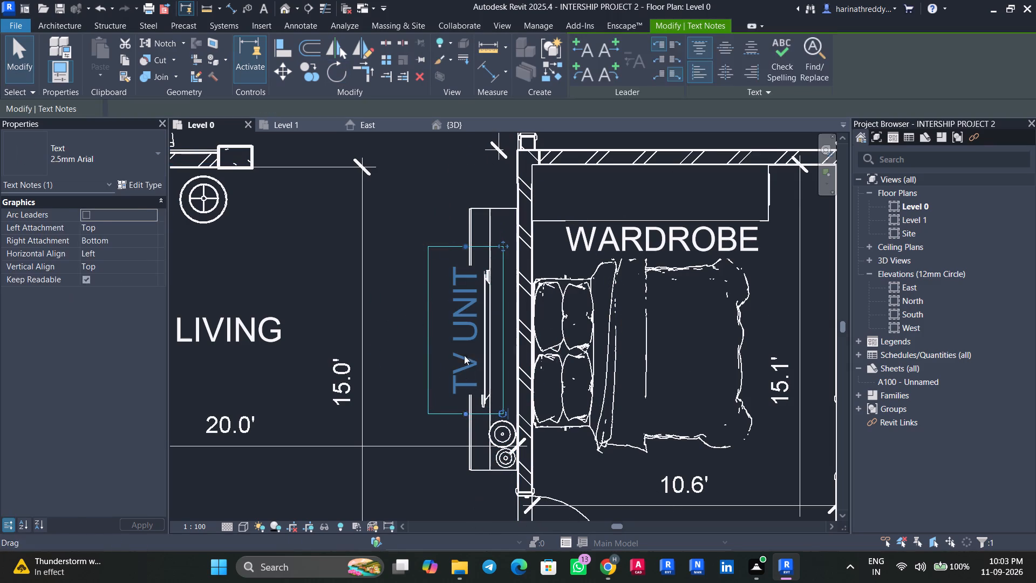
{"action": "key", "text": "Escape"}
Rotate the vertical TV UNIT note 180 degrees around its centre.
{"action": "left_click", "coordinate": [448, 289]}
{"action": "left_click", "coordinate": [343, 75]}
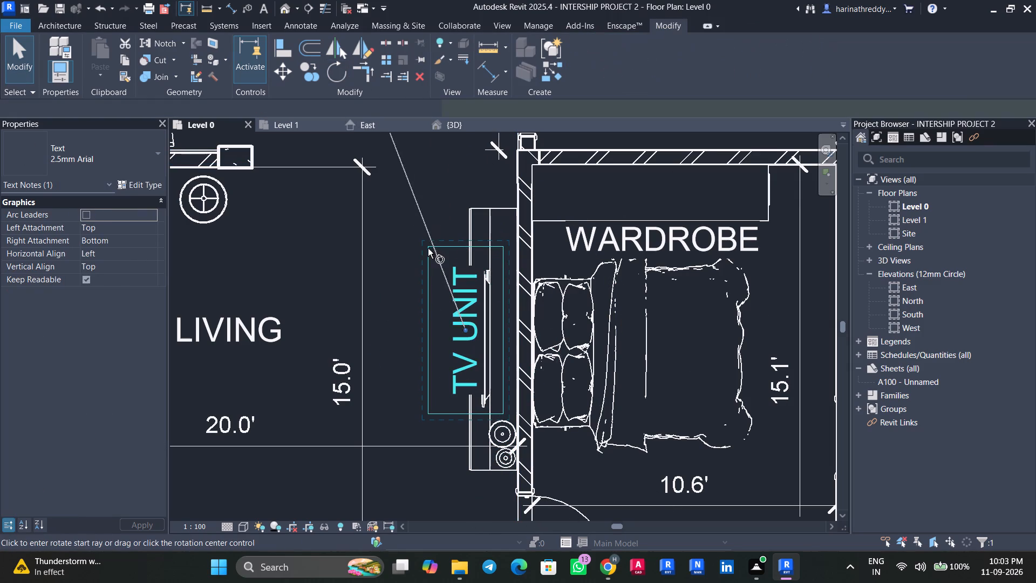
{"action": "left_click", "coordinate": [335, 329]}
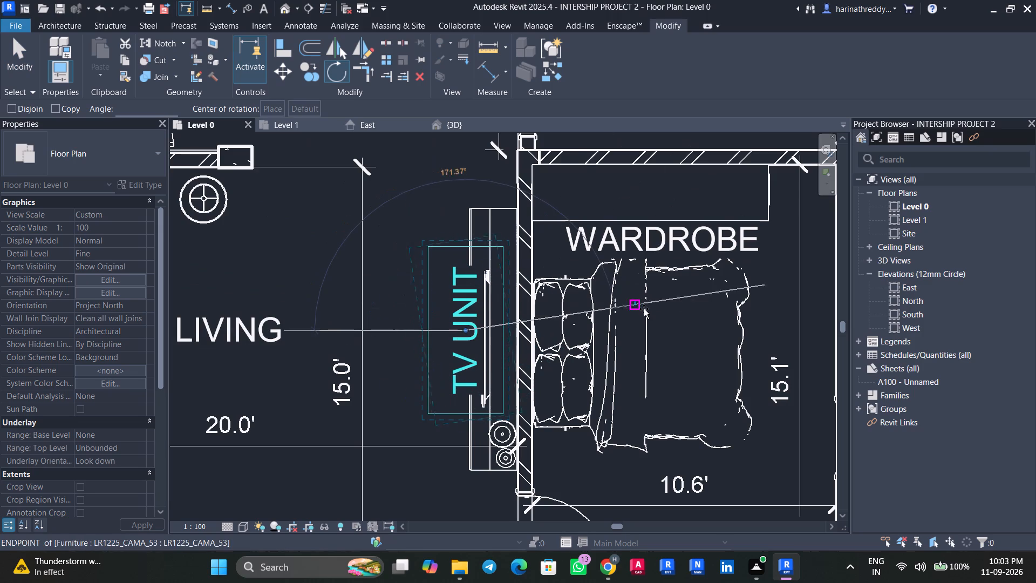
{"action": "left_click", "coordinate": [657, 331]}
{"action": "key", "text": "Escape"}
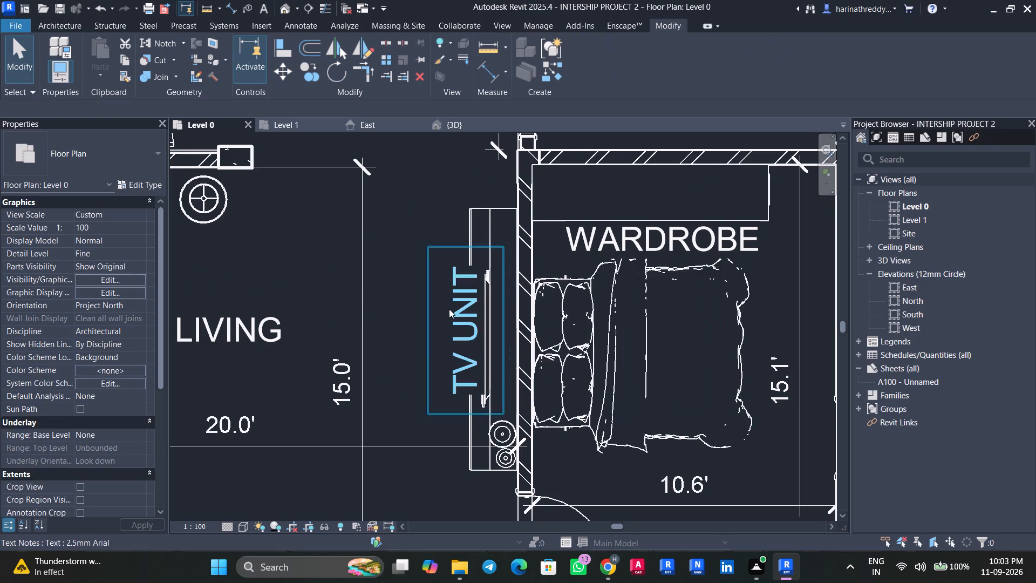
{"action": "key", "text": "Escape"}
Delete the vertical TV UNIT note beside the living room's TV unit.
{"action": "left_click", "coordinate": [447, 309]}
{"action": "scroll", "coordinate": [356, 353], "scroll_direction": "down", "scroll_amount": 4}
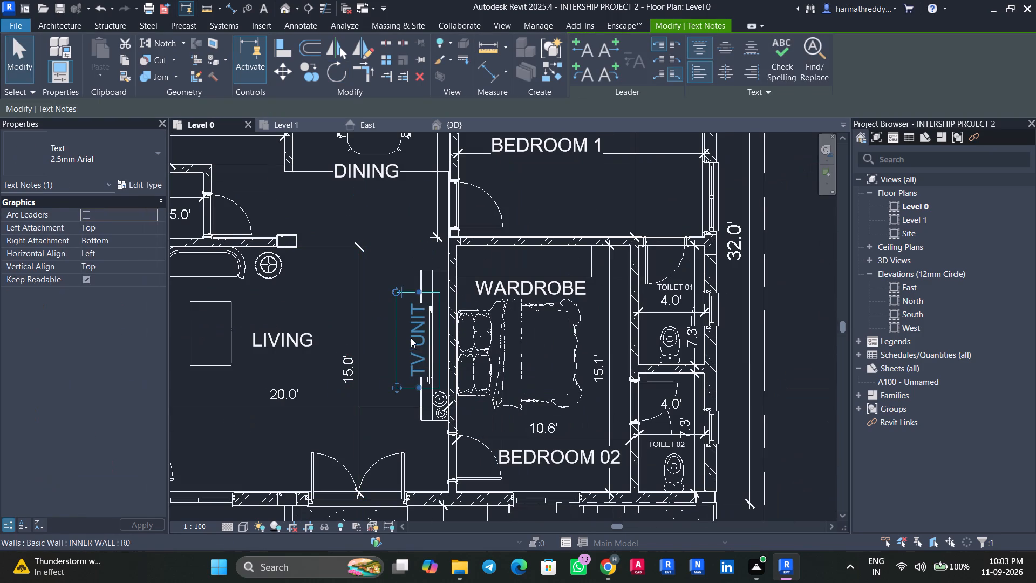
{"action": "key", "text": "Delete"}
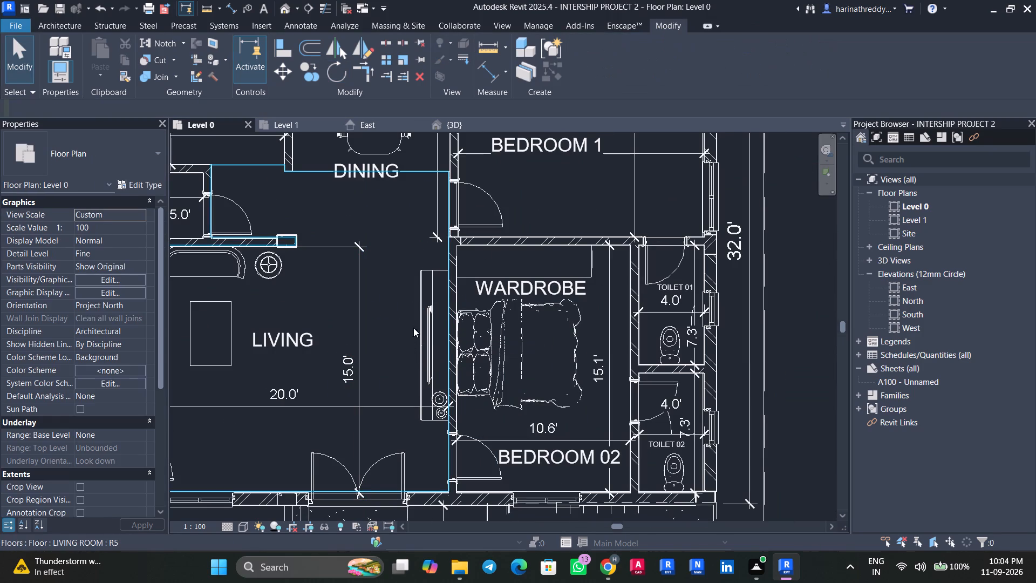
Place a new 2.5mm Arial text note reading TV UNIT over the TV unit in the living room.
{"action": "type", "text": "TX"}
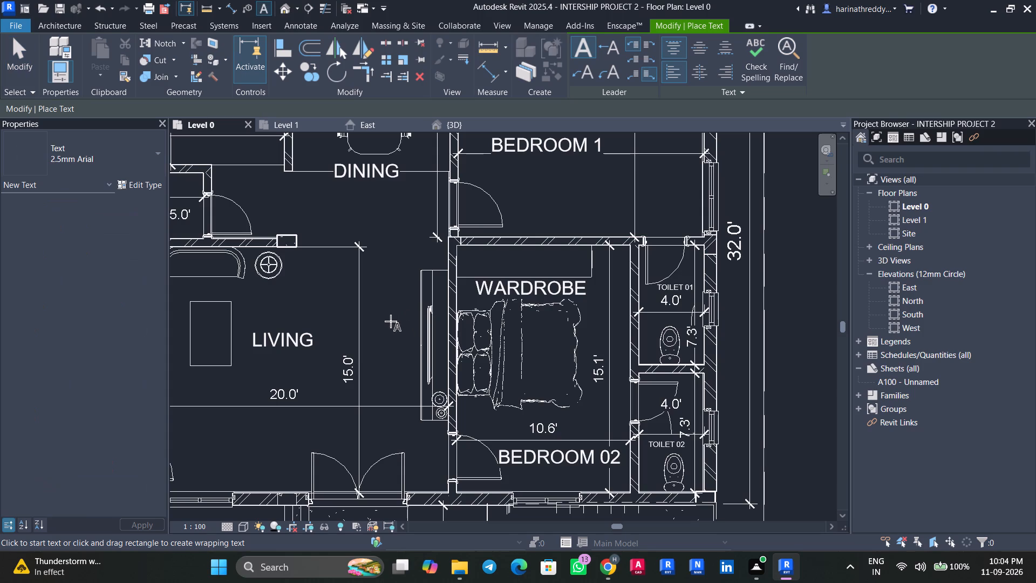
{"action": "left_click", "coordinate": [391, 321]}
{"action": "type", "text": "TV UNIT"}
{"action": "left_click", "coordinate": [399, 262]}
{"action": "key", "text": "Escape"}
{"action": "key", "text": "Escape"}
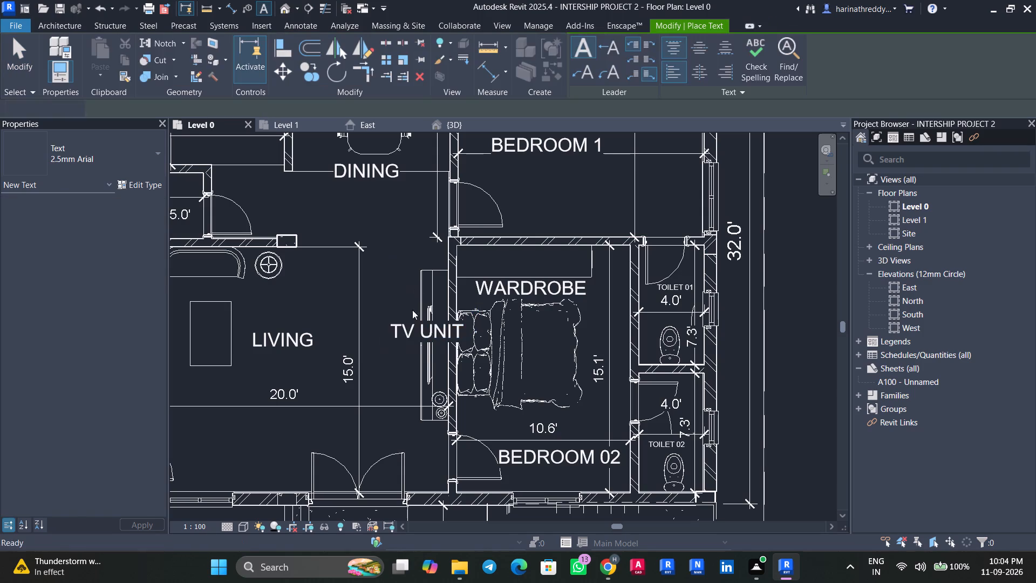
Swing the new TV UNIT note to vertical with its own rotation handle so the text reads upward.
{"action": "left_click", "coordinate": [414, 320]}
{"action": "left_click_drag", "start_coordinate": [477, 309], "coordinate": [473, 337]}
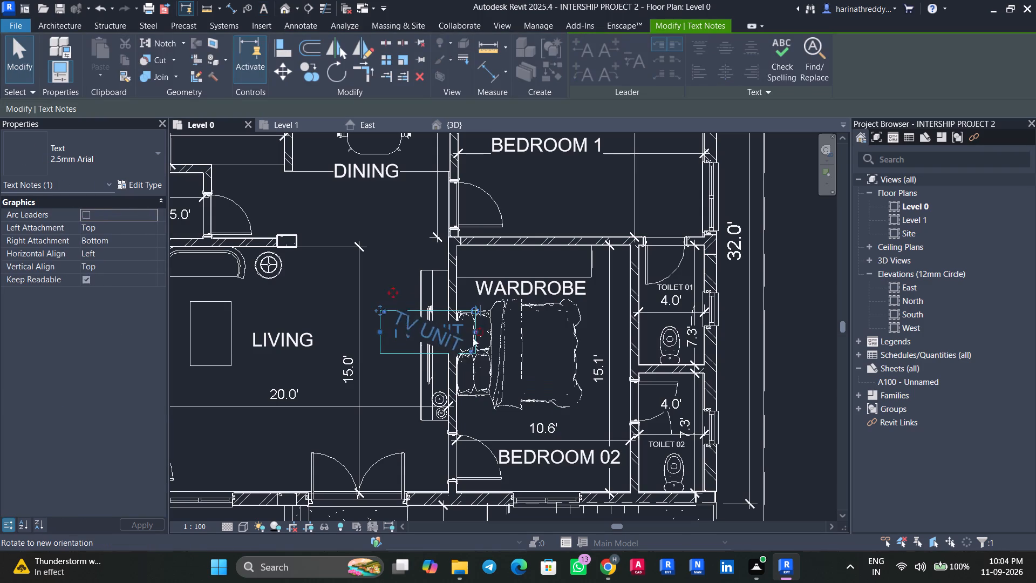
{"action": "left_click_drag", "start_coordinate": [473, 337], "coordinate": [456, 288]}
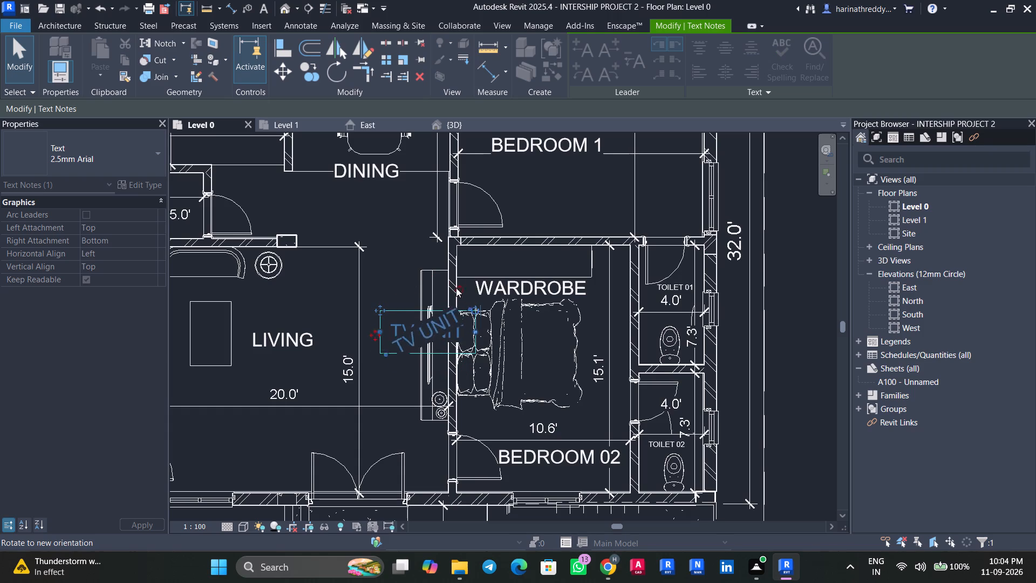
{"action": "left_click_drag", "start_coordinate": [456, 288], "coordinate": [406, 282]}
{"action": "scroll", "coordinate": [397, 300], "scroll_direction": "up", "scroll_amount": 6}
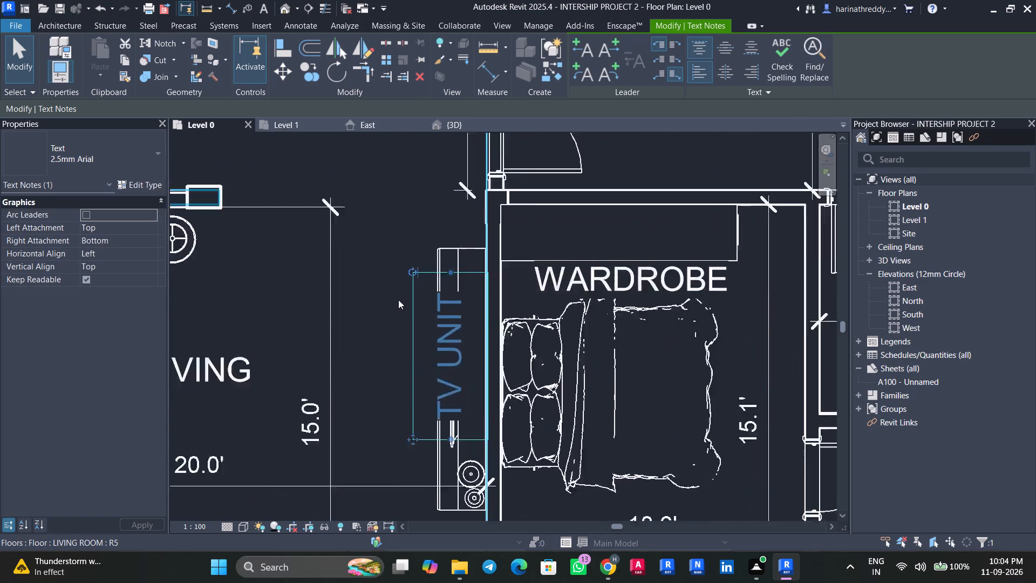
{"action": "key", "text": "Escape"}
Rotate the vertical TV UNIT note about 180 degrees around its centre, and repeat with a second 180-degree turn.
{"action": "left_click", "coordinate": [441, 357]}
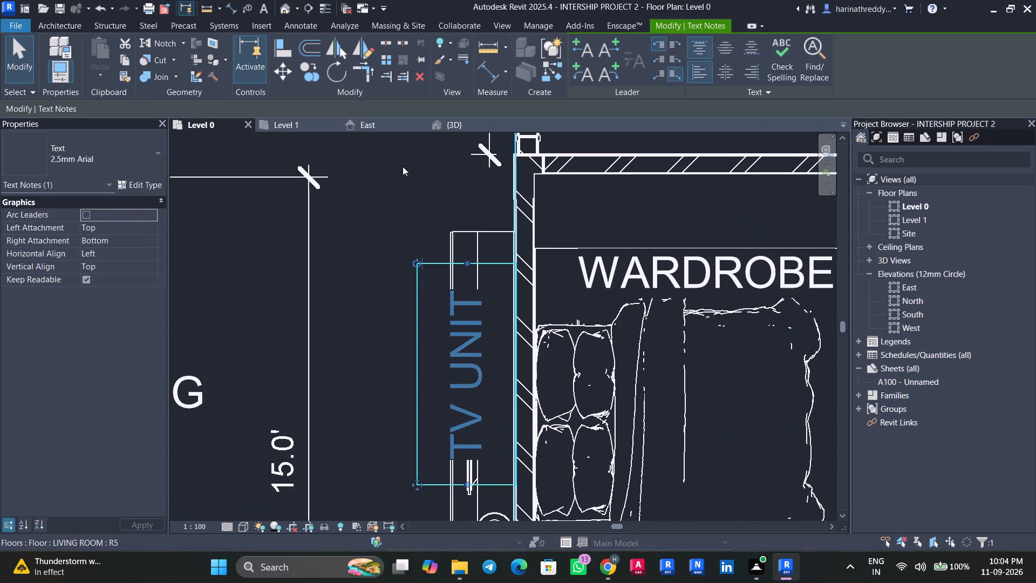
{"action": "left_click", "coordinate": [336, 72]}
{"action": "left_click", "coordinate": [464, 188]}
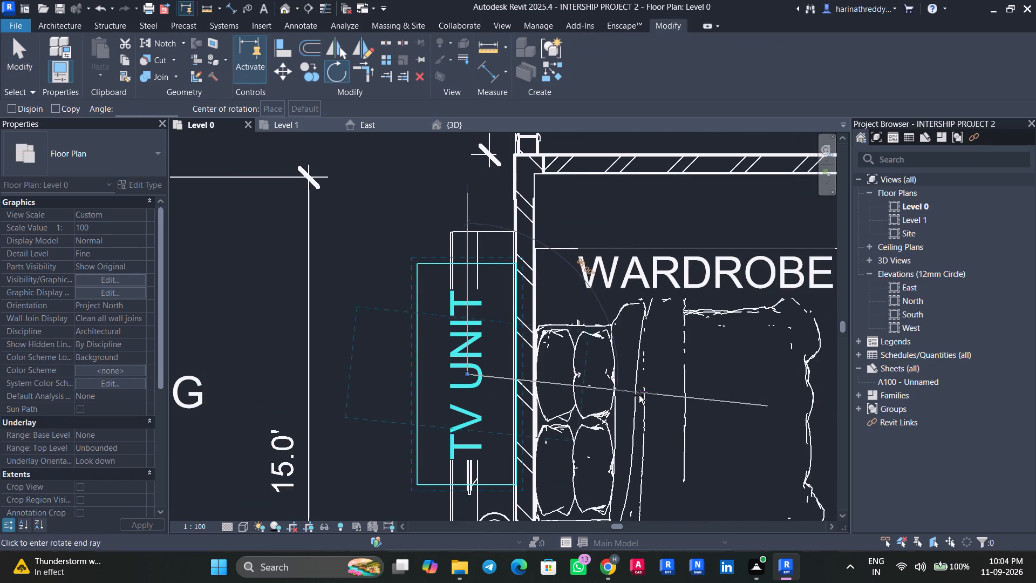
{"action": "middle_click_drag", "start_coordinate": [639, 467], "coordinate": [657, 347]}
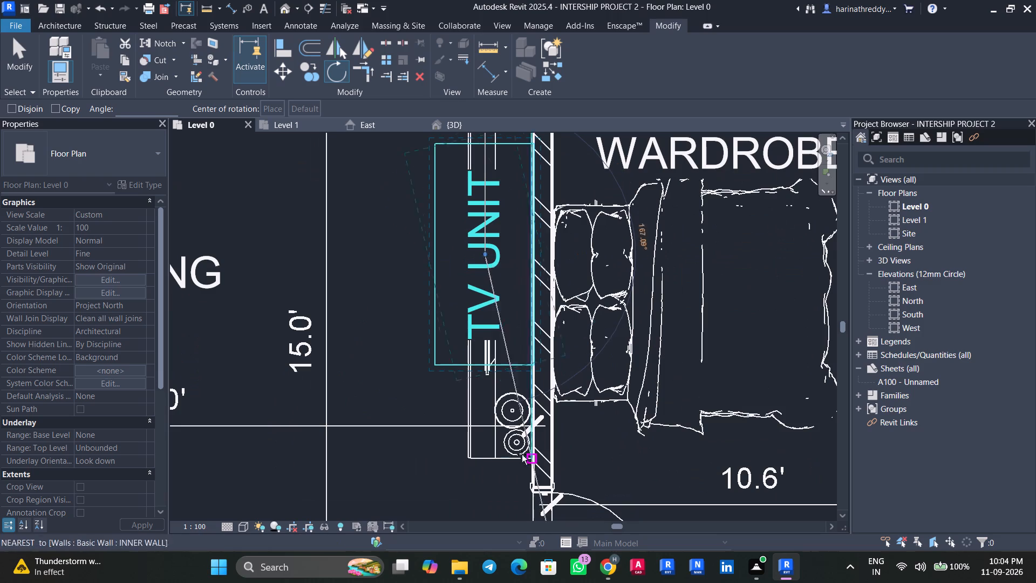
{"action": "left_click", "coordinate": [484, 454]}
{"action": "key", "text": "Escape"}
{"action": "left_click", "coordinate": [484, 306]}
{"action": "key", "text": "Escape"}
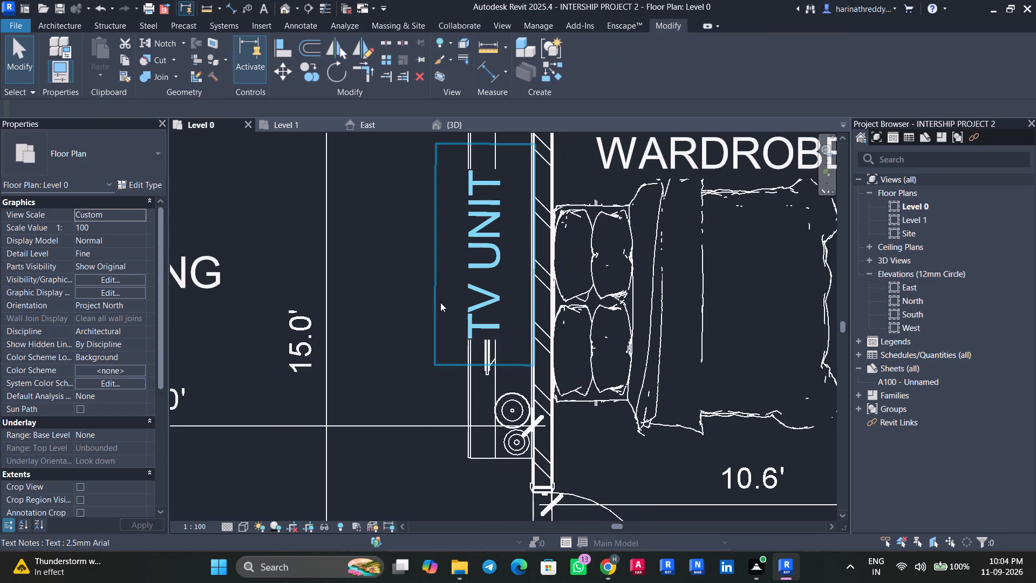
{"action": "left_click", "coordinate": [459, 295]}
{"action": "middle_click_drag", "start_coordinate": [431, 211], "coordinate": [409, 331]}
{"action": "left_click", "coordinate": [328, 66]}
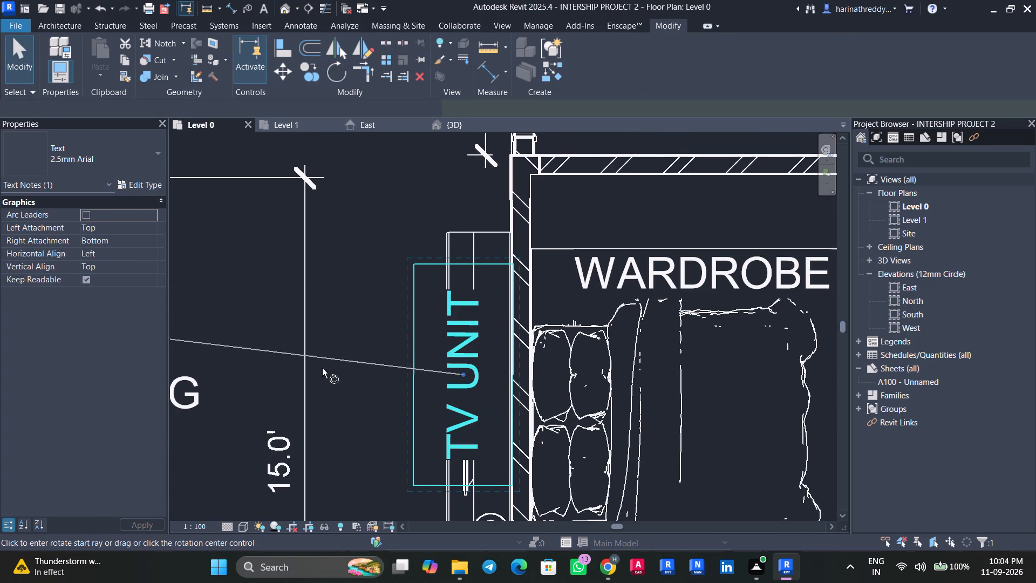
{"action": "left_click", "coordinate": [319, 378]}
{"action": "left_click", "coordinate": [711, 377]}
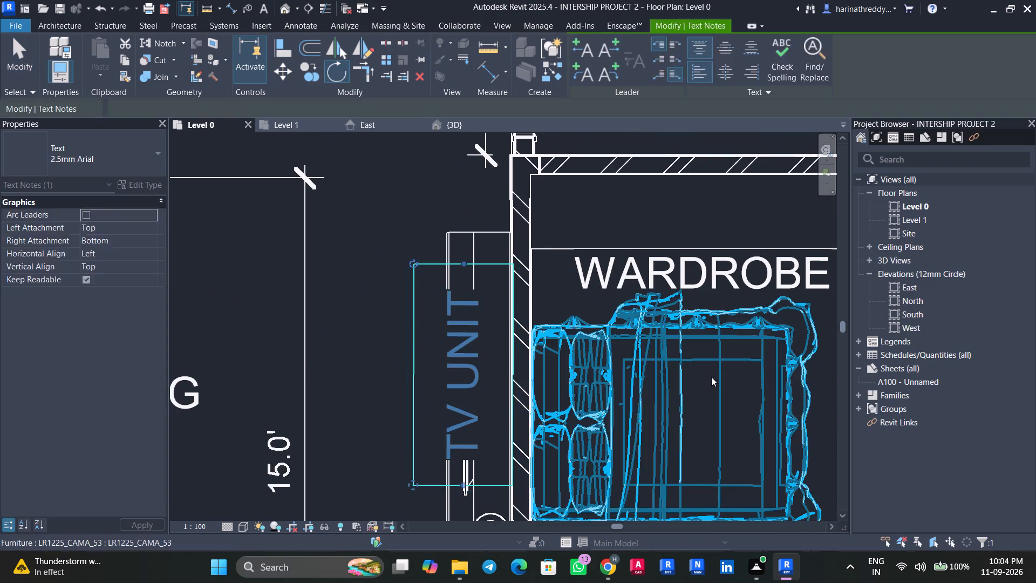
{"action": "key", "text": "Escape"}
Rotate the vertical TV UNIT note by about 180 degrees once more around its centre.
{"action": "left_click", "coordinate": [412, 304]}
{"action": "left_click", "coordinate": [343, 75]}
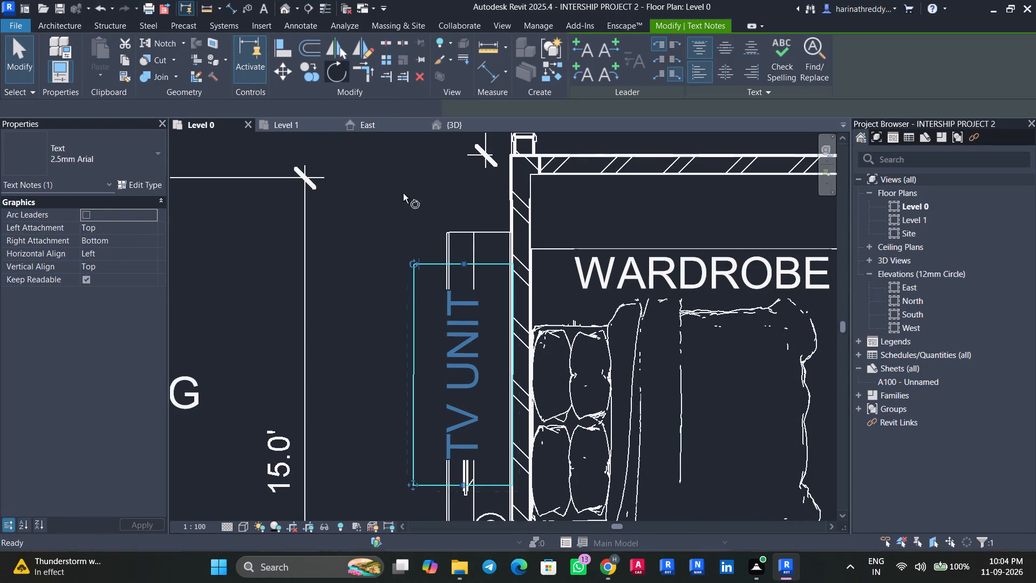
{"action": "middle_click_drag", "start_coordinate": [480, 489], "coordinate": [505, 371]}
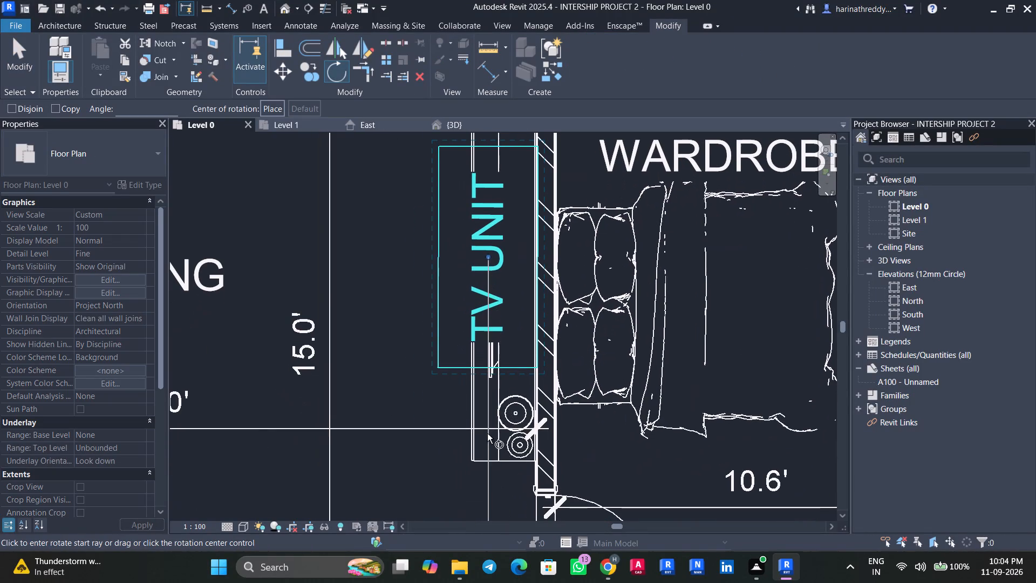
{"action": "left_click", "coordinate": [481, 436]}
{"action": "right_click_drag", "start_coordinate": [455, 145], "coordinate": [456, 158]}
{"action": "middle_click_drag", "start_coordinate": [455, 145], "coordinate": [438, 290]}
{"action": "left_click", "coordinate": [473, 215]}
{"action": "key", "text": "Escape"}
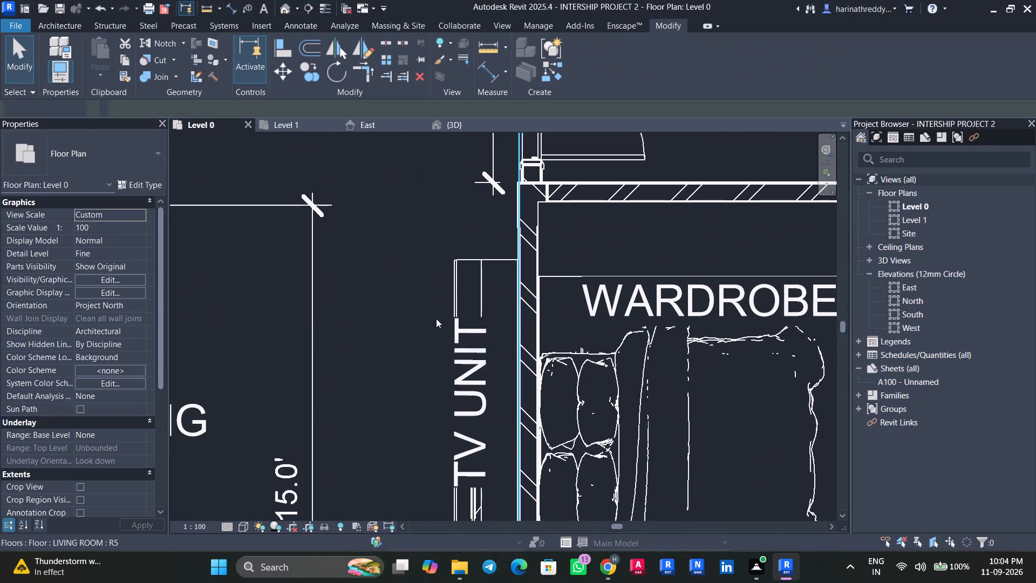
{"action": "key", "text": "Escape"}
{"action": "left_click", "coordinate": [451, 356]}
{"action": "key", "text": "Escape"}
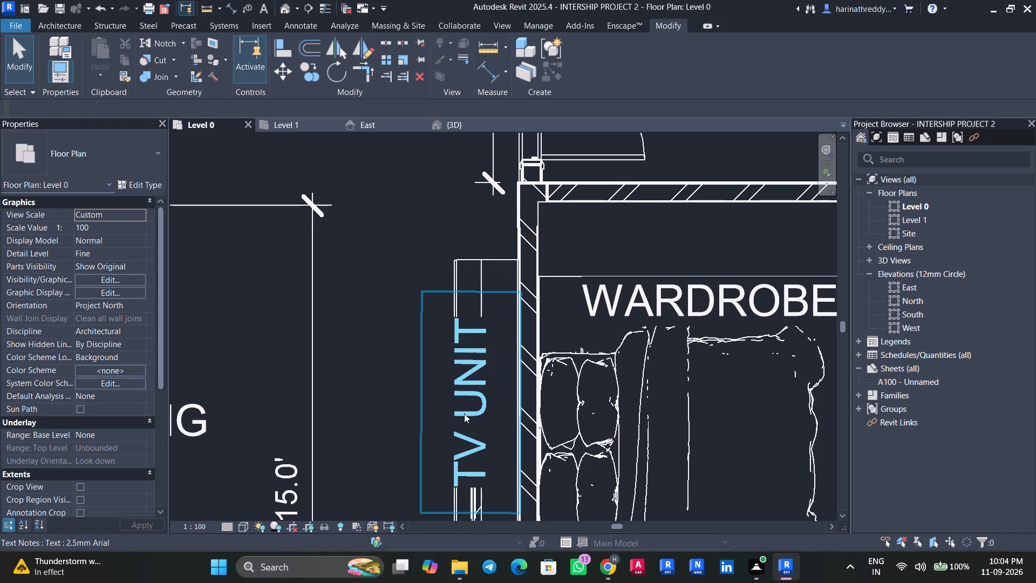
Nudge the vertical TV UNIT note toward the bedroom wall and down so it sits within the TV unit outline.
{"action": "left_click", "coordinate": [464, 413]}
{"action": "key", "text": "Right"}
{"action": "key", "text": "Right"}
{"action": "key", "text": "Right"}
{"action": "key", "text": "Right"}
{"action": "key", "text": "Right"}
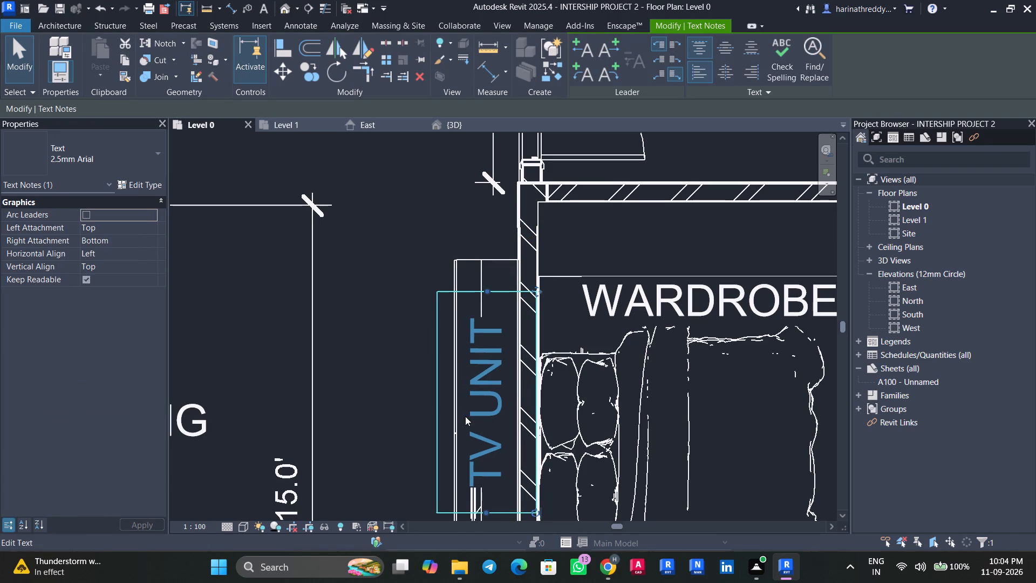
{"action": "key", "text": "Down"}
{"action": "key", "text": "Down"}
{"action": "key", "text": "Down"}
{"action": "key", "text": "Down"}
{"action": "key", "text": "Down"}
{"action": "key", "text": "Down"}
{"action": "key", "text": "Down"}
{"action": "key", "text": "Escape"}
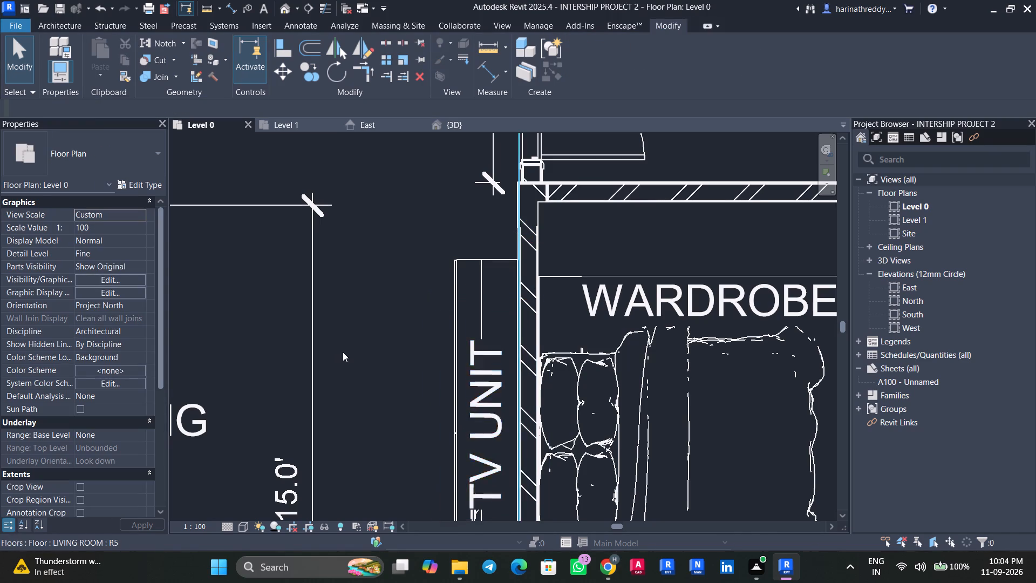
Place a 2.5mm Arial text note reading STEPS just below the side entrance stairs outside the living room.
{"action": "scroll", "coordinate": [343, 352], "scroll_direction": "down", "scroll_amount": 11}
{"action": "scroll", "coordinate": [371, 414], "scroll_direction": "up", "scroll_amount": 7}
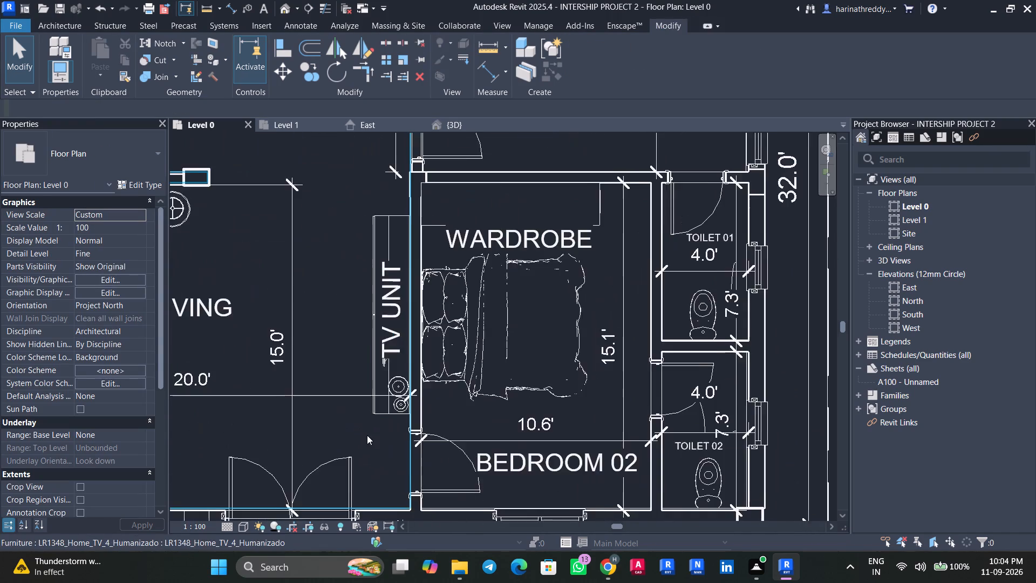
{"action": "middle_click_drag", "start_coordinate": [368, 436], "coordinate": [494, 411]}
{"action": "scroll", "coordinate": [494, 410], "scroll_direction": "down", "scroll_amount": 7}
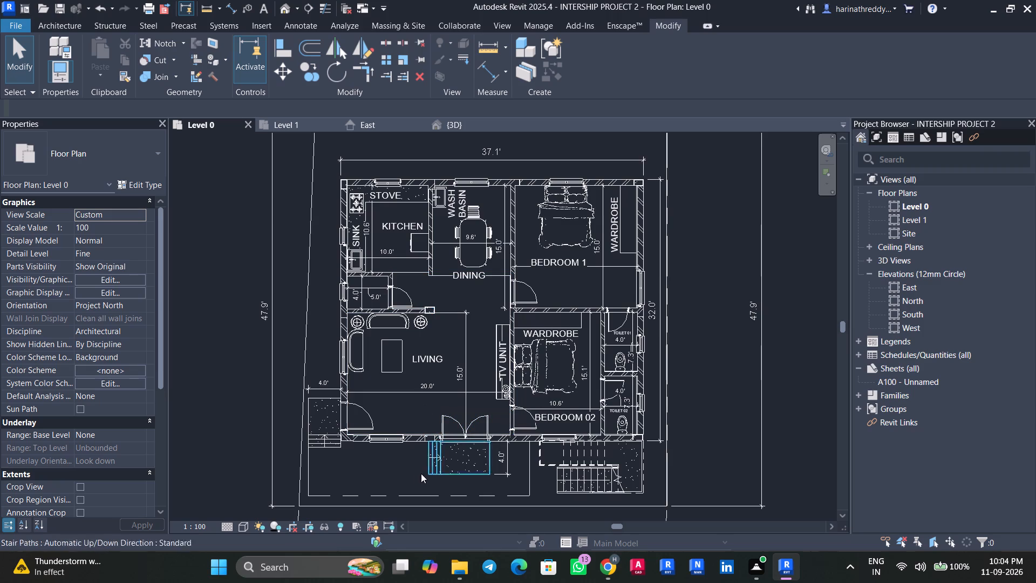
{"action": "middle_click_drag", "start_coordinate": [408, 469], "coordinate": [510, 483]}
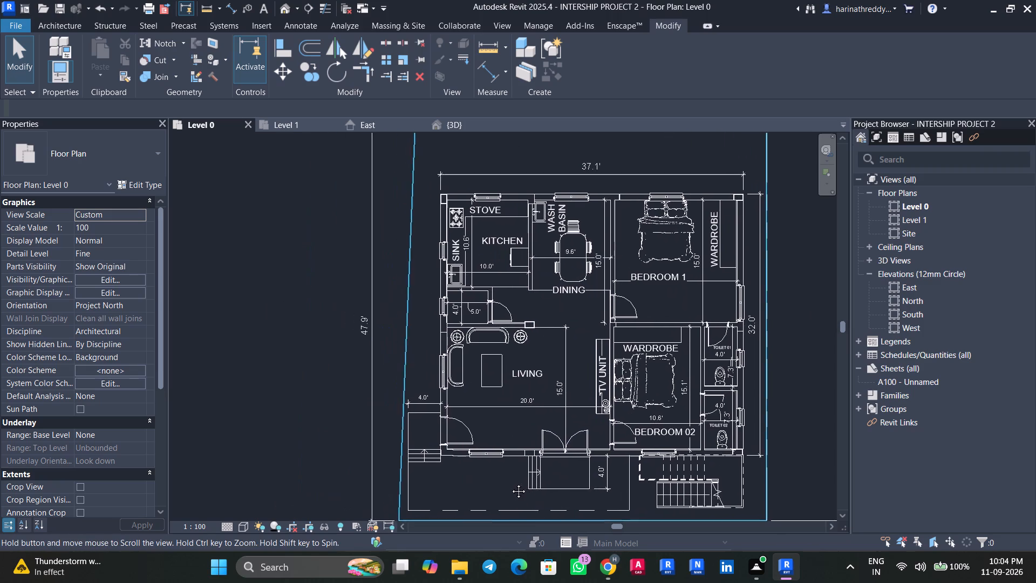
{"action": "middle_click_drag", "start_coordinate": [510, 483], "coordinate": [511, 483]}
{"action": "scroll", "coordinate": [417, 443], "scroll_direction": "up", "scroll_amount": 1}
{"action": "scroll", "coordinate": [417, 443], "scroll_direction": "down", "scroll_amount": 1}
{"action": "scroll", "coordinate": [417, 443], "scroll_direction": "up", "scroll_amount": 5}
{"action": "key", "text": "t"}
{"action": "key", "text": "x"}
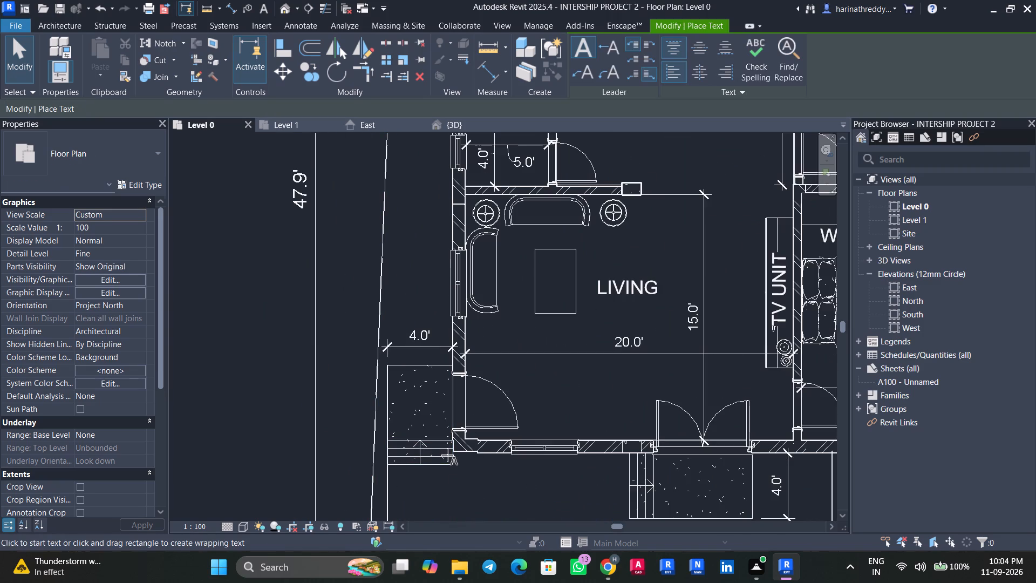
{"action": "scroll", "coordinate": [399, 480], "scroll_direction": "up", "scroll_amount": 5}
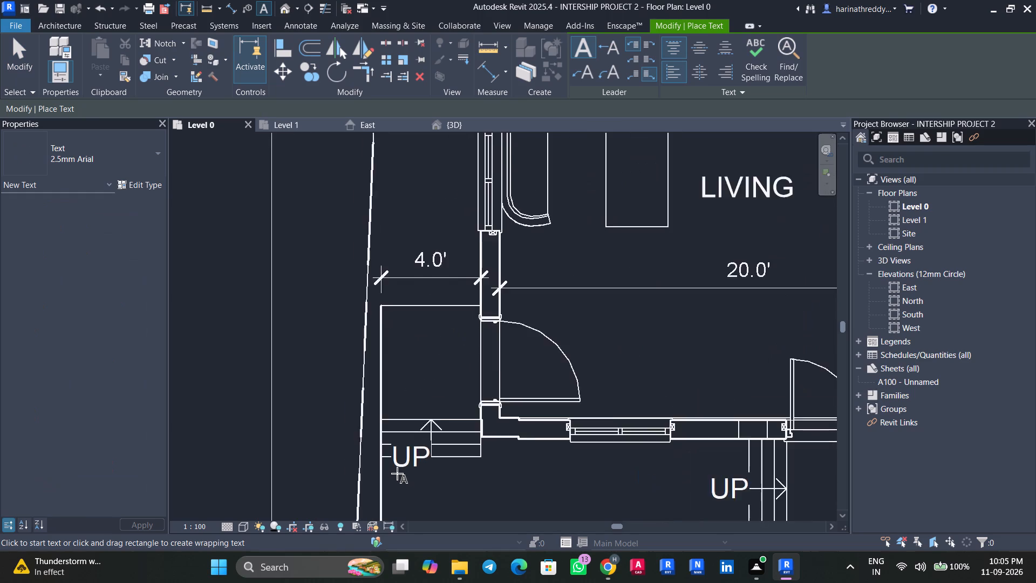
{"action": "left_click", "coordinate": [394, 472]}
{"action": "type", "text": "STEPS"}
{"action": "left_click", "coordinate": [659, 469]}
{"action": "key", "text": "Escape"}
{"action": "key", "text": "Escape"}
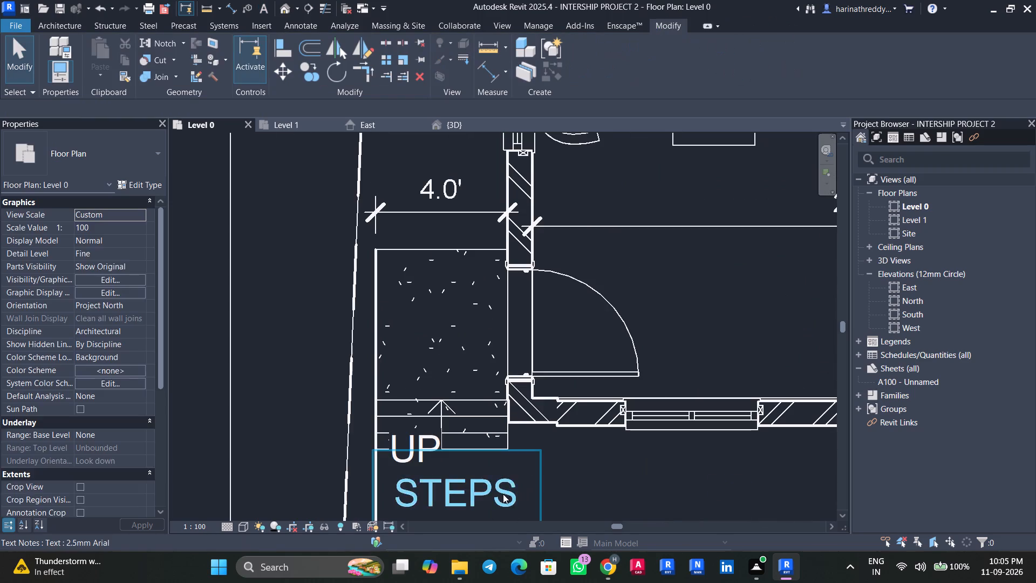
Change the STEPS note to the 1MM text type.
{"action": "left_click", "coordinate": [503, 494]}
{"action": "left_click", "coordinate": [118, 150]}
{"action": "left_click", "coordinate": [98, 229]}
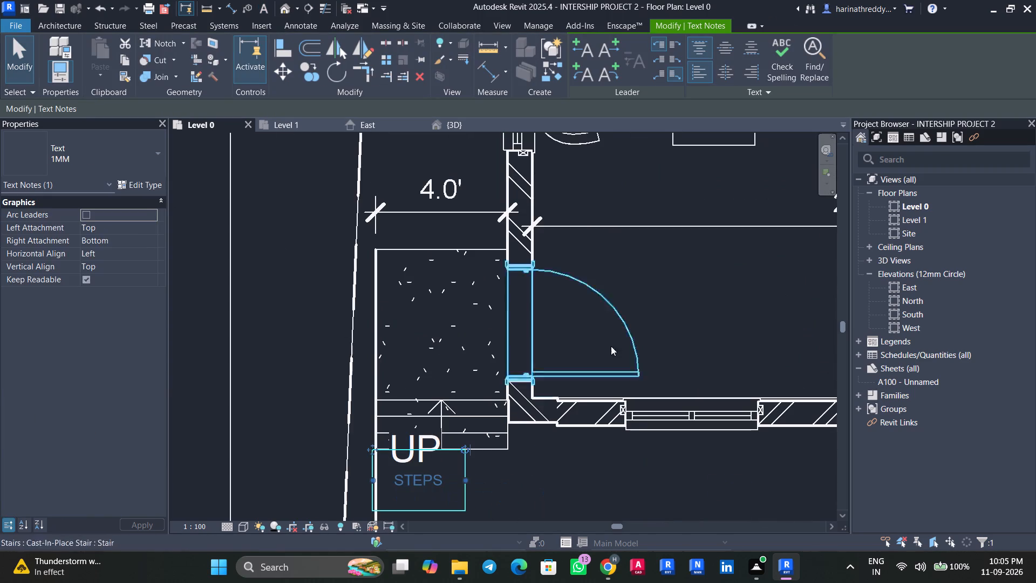
{"action": "key", "text": "Escape"}
Copy the STEPS note to beside the UP label of the front entrance stairs.
{"action": "middle_click_drag", "start_coordinate": [493, 499], "coordinate": [448, 435]}
{"action": "left_click", "coordinate": [365, 416]}
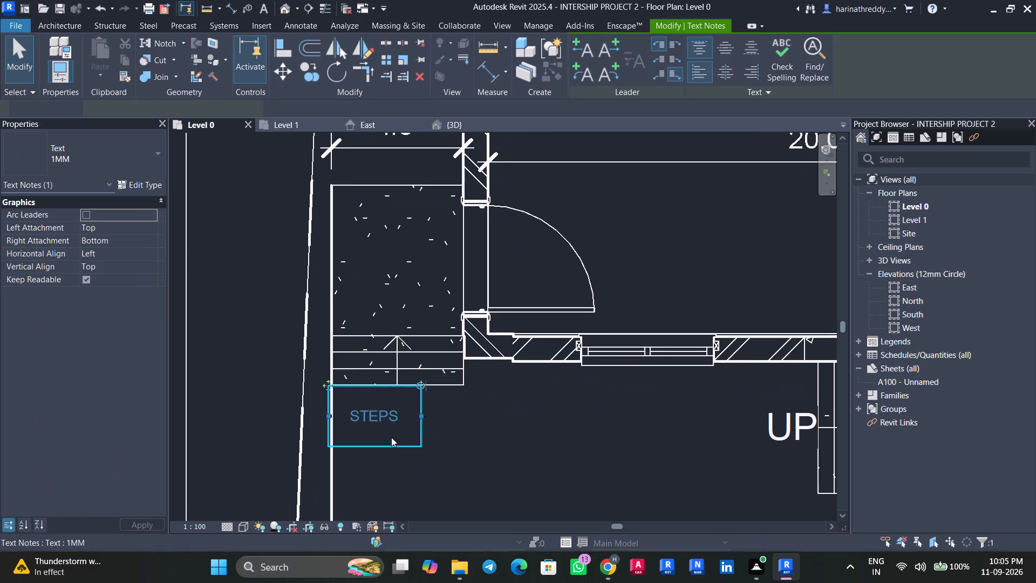
{"action": "left_click_drag", "start_coordinate": [394, 423], "coordinate": [729, 440], "text": "ctrl"}
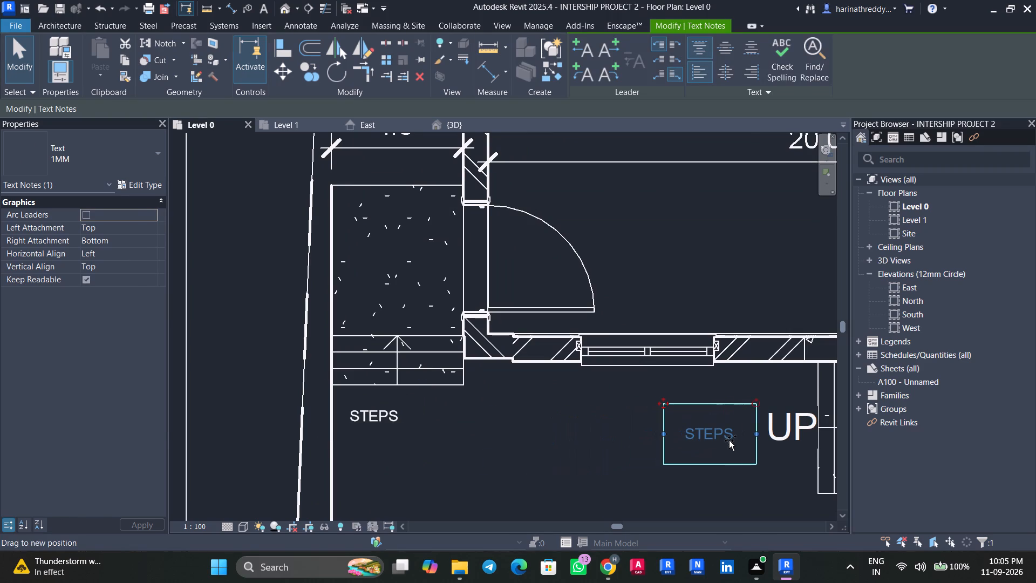
{"action": "left_click_drag", "start_coordinate": [729, 440], "coordinate": [735, 442], "text": "ctrl"}
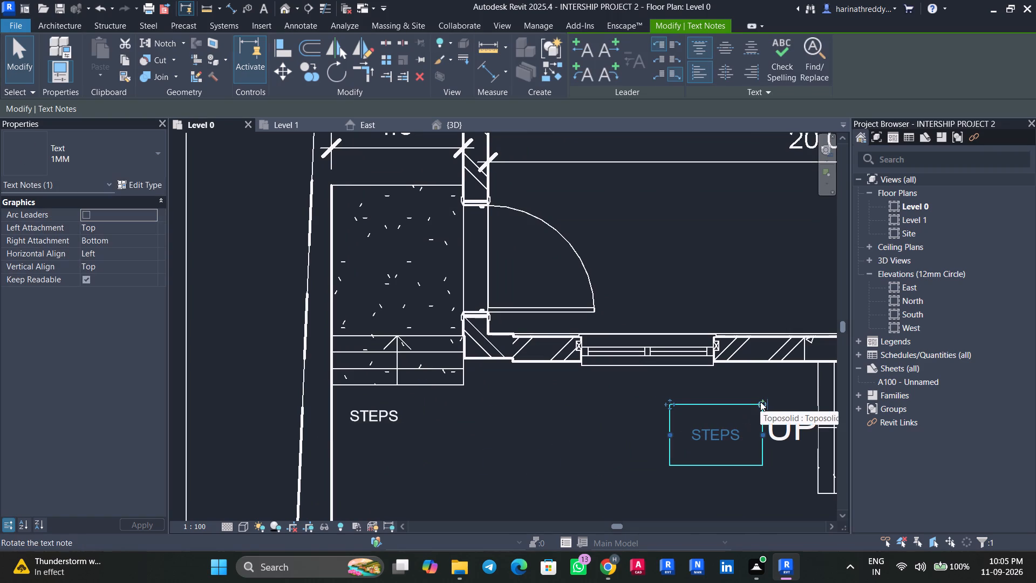
Rotate the copied STEPS note 90 degrees with its rotation handle so it reads vertically.
{"action": "left_click_drag", "start_coordinate": [760, 402], "coordinate": [687, 390]}
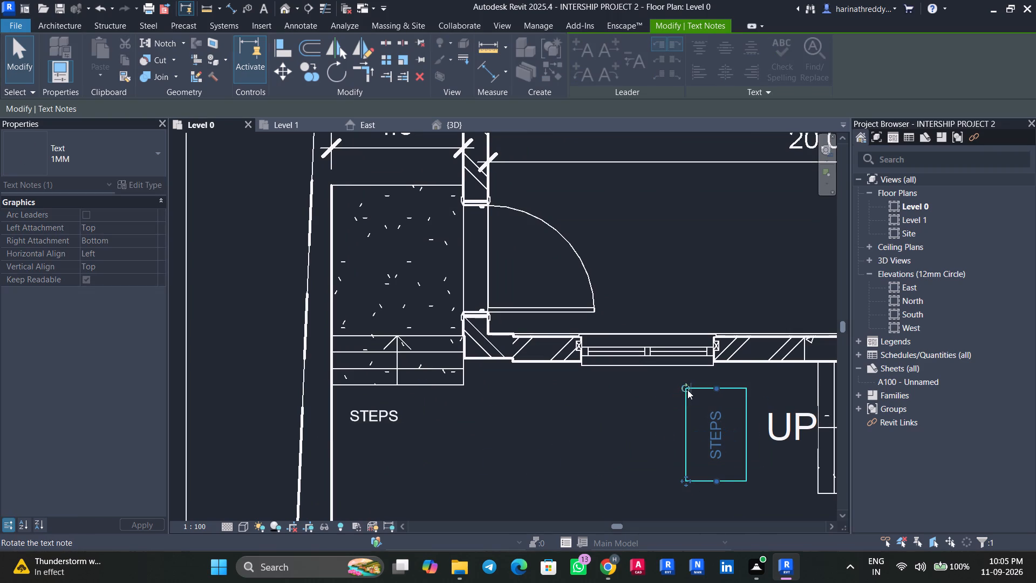
{"action": "key", "text": "Escape"}
{"action": "key", "text": "Escape"}
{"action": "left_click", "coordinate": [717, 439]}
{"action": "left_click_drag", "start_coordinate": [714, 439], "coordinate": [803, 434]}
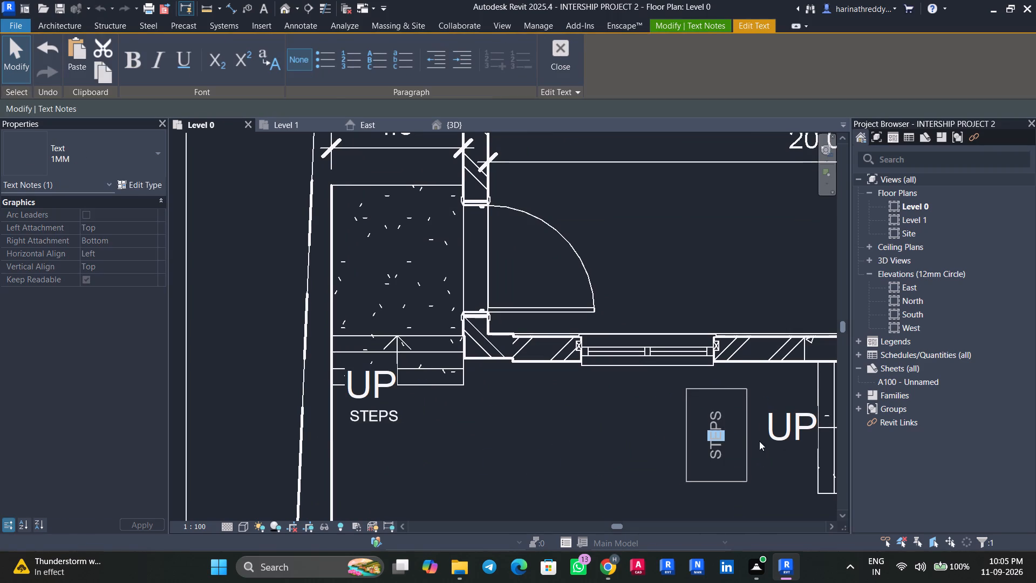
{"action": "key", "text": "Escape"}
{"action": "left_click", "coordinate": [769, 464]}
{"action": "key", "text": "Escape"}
Nudge the vertical STEPS note closer to the UP label of the front entrance stairs.
{"action": "left_click", "coordinate": [723, 455]}
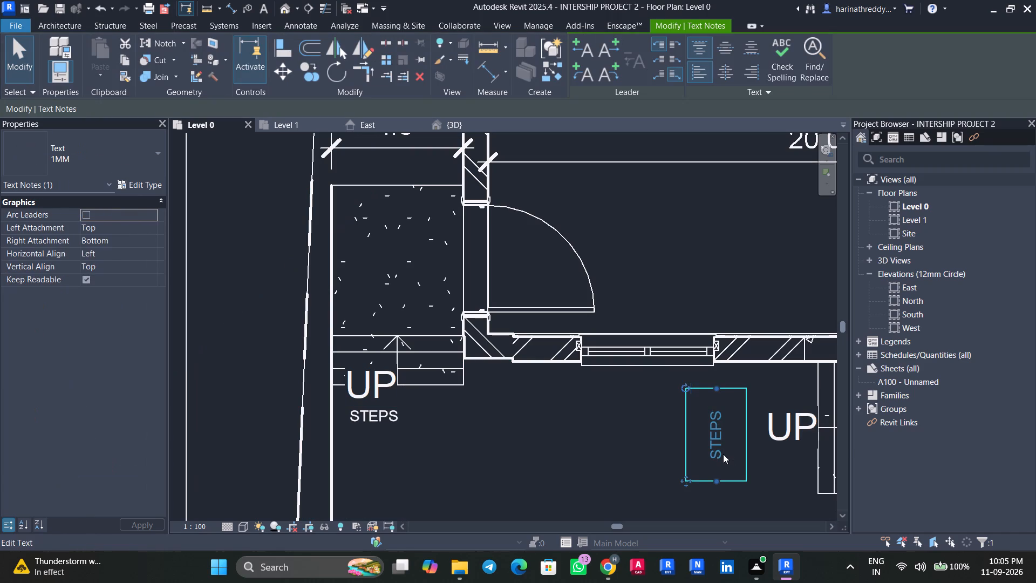
{"action": "key", "text": "Right"}
{"action": "key", "text": "Right"}
{"action": "key", "text": "Right"}
{"action": "key", "text": "Right"}
{"action": "key", "text": "Right"}
{"action": "key", "text": "Right"}
{"action": "key", "text": "Right"}
{"action": "key", "text": "Right"}
{"action": "key", "text": "Right"}
{"action": "key", "text": "Right"}
{"action": "key", "text": "Right"}
{"action": "key", "text": "Right"}
{"action": "key", "text": "Right"}
{"action": "key", "text": "Right"}
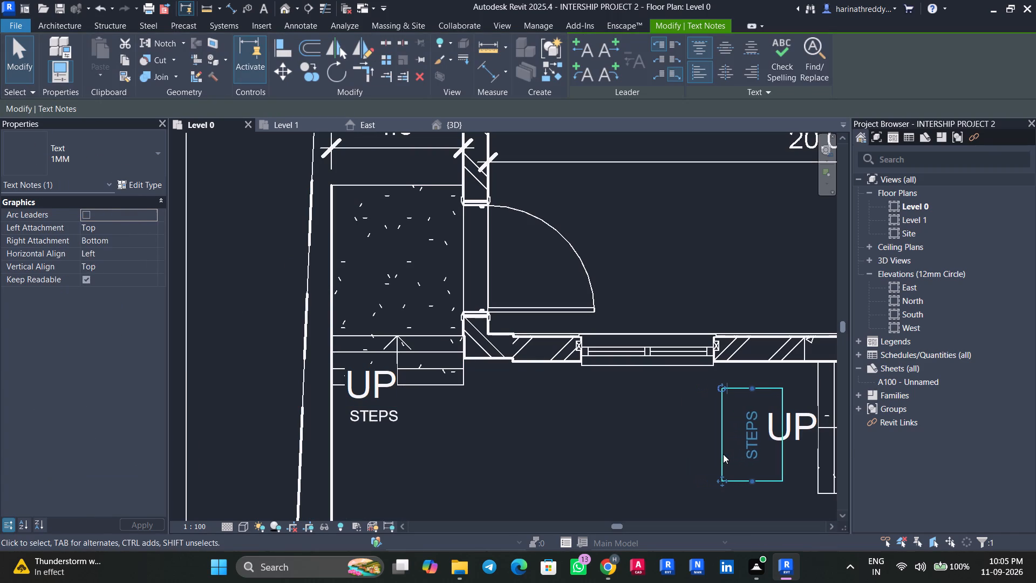
{"action": "key", "text": "Escape"}
{"action": "key", "text": "Escape"}
Tag all untagged doors and windows in the Level 0 plan, without leaders and with horizontal orientation.
{"action": "scroll", "coordinate": [482, 446], "scroll_direction": "down", "scroll_amount": 7}
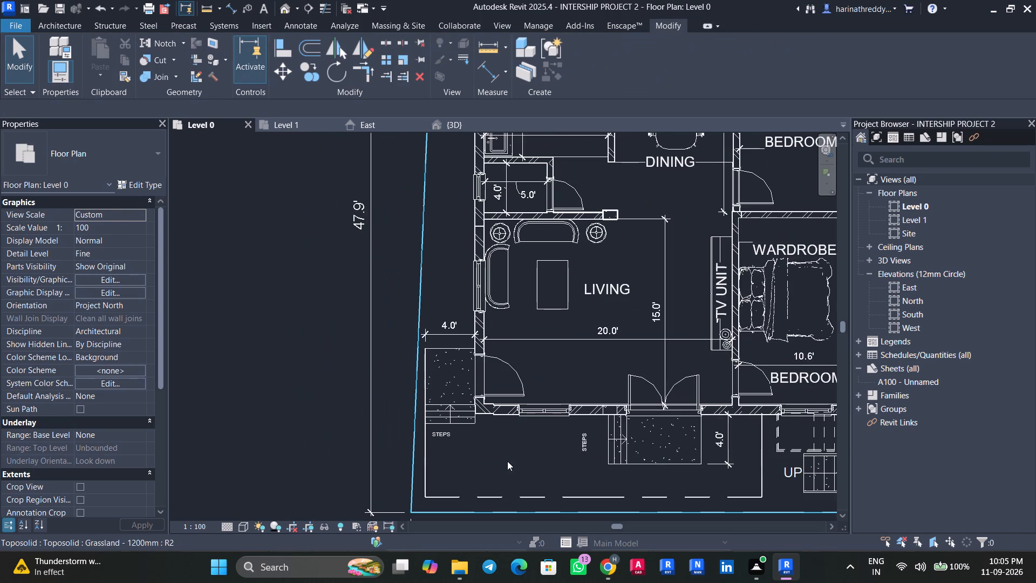
{"action": "scroll", "coordinate": [517, 444], "scroll_direction": "up", "scroll_amount": 2}
{"action": "middle_click_drag", "start_coordinate": [517, 444], "coordinate": [521, 463]}
{"action": "scroll", "coordinate": [520, 463], "scroll_direction": "down", "scroll_amount": 4}
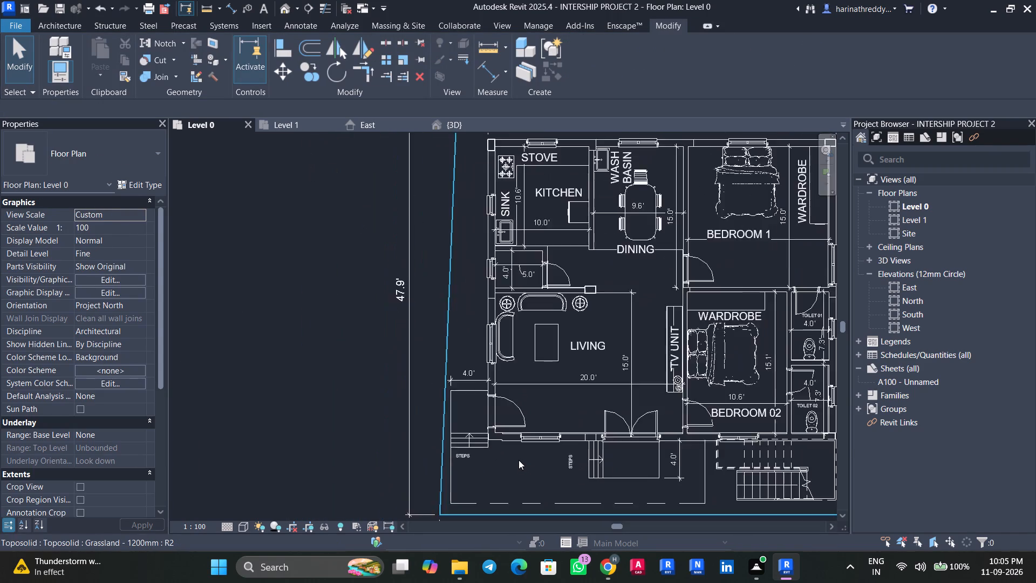
{"action": "scroll", "coordinate": [519, 460], "scroll_direction": "down", "scroll_amount": 2}
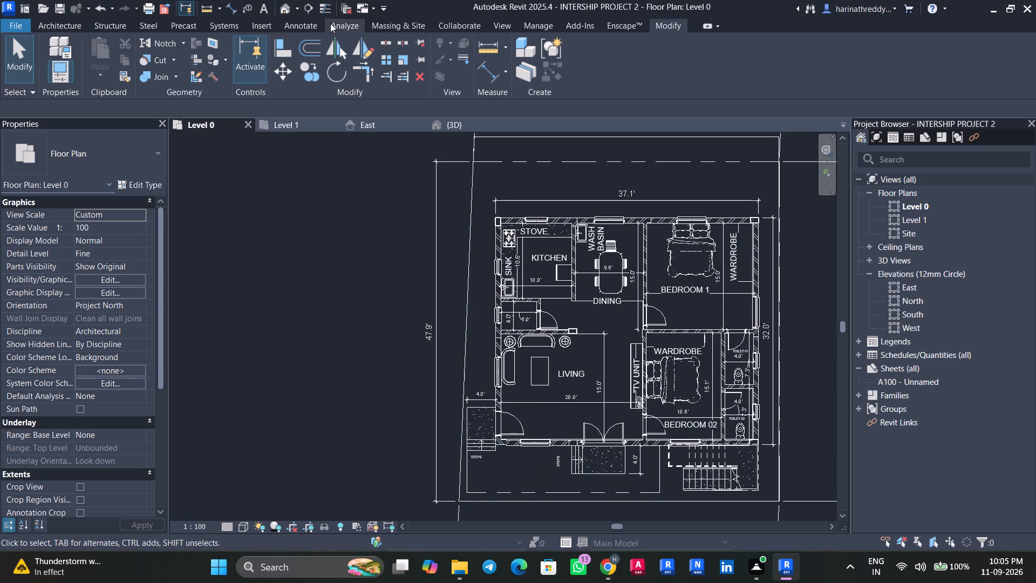
{"action": "left_click", "coordinate": [303, 24]}
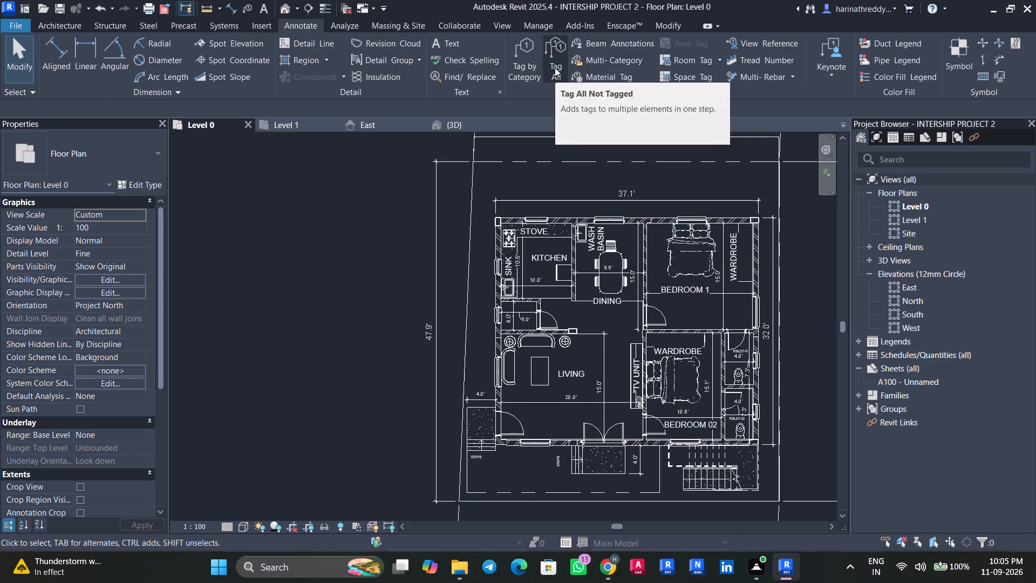
{"action": "left_click", "coordinate": [555, 67]}
{"action": "left_click", "coordinate": [408, 238]}
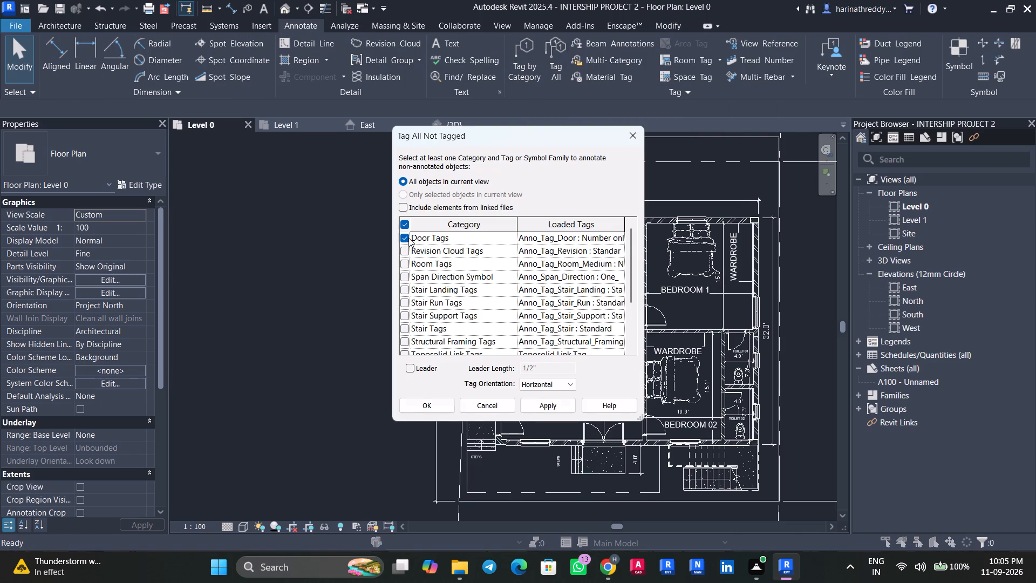
{"action": "scroll", "coordinate": [412, 309], "scroll_direction": "down", "scroll_amount": 1}
{"action": "left_click", "coordinate": [405, 350]}
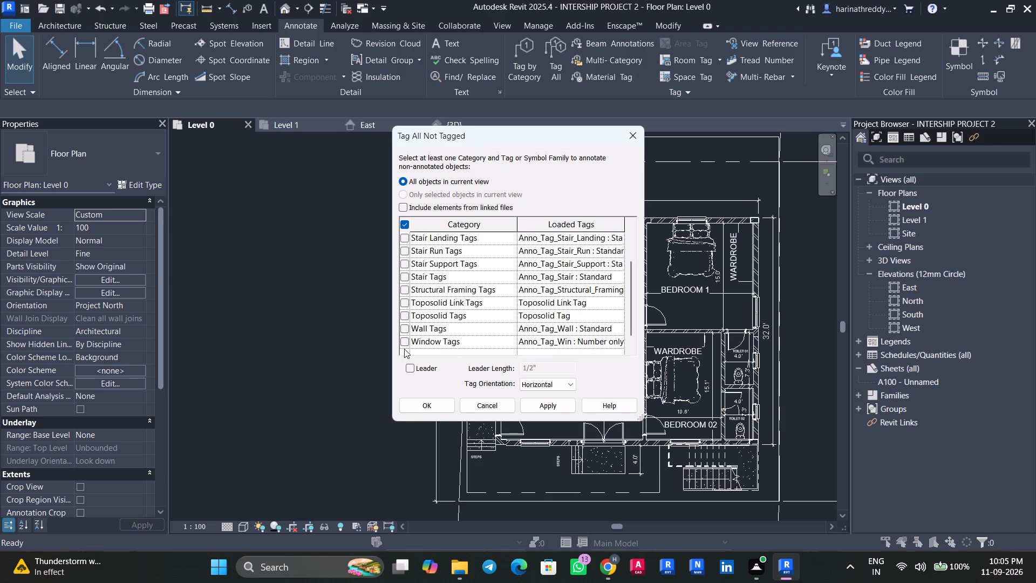
{"action": "left_click", "coordinate": [406, 338]}
{"action": "left_click", "coordinate": [530, 411]}
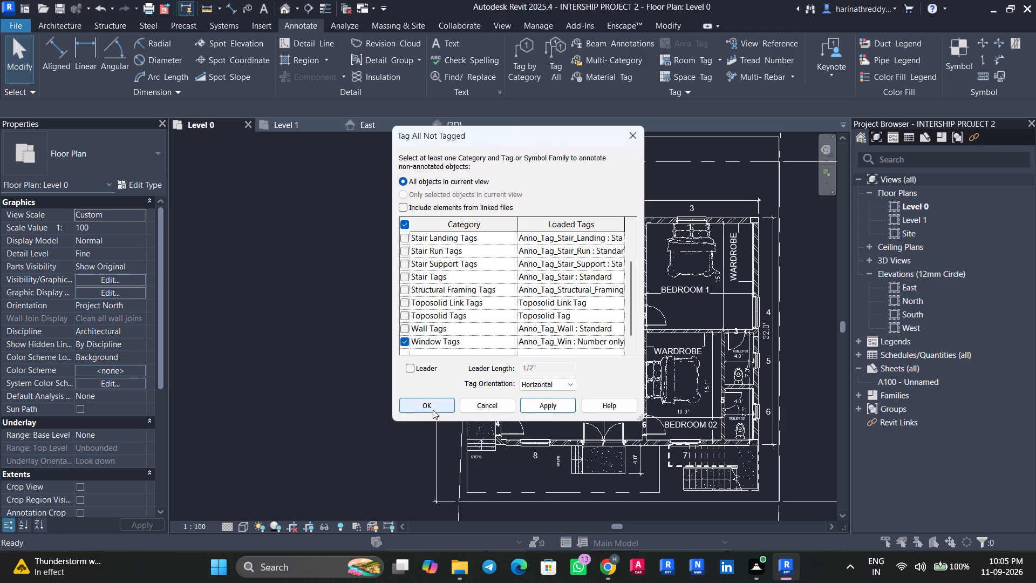
{"action": "left_click", "coordinate": [425, 405]}
{"action": "key", "text": "Escape"}
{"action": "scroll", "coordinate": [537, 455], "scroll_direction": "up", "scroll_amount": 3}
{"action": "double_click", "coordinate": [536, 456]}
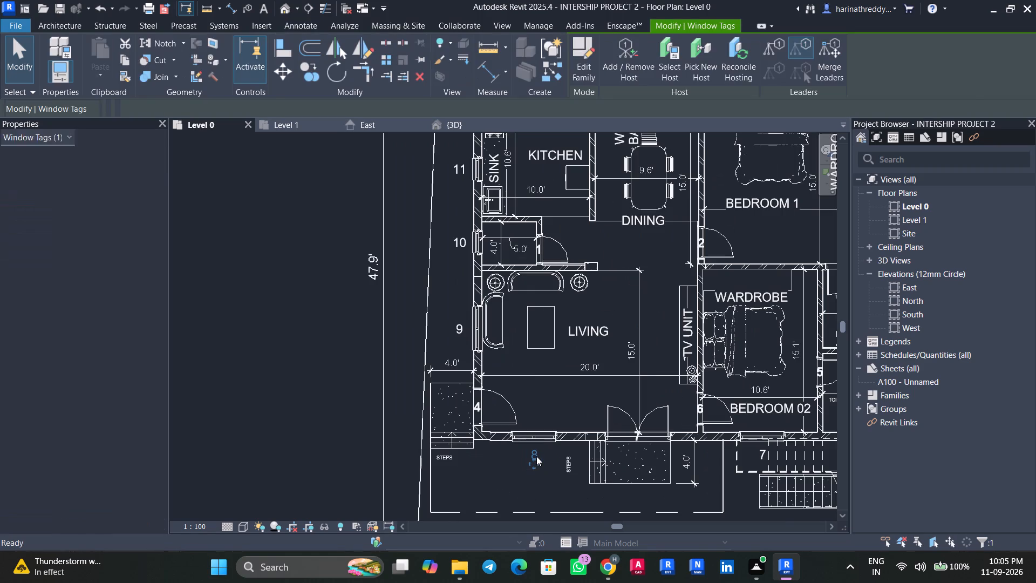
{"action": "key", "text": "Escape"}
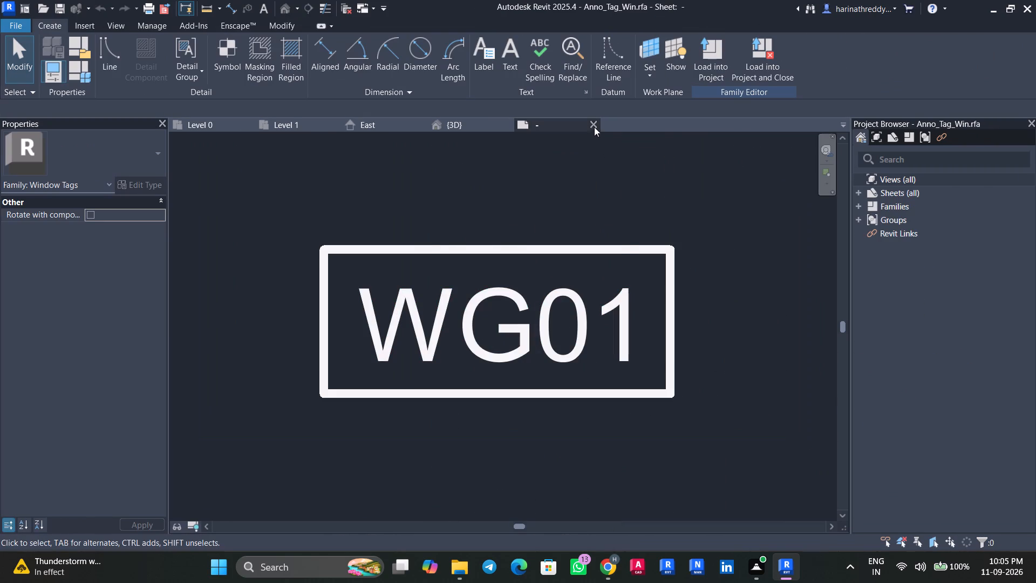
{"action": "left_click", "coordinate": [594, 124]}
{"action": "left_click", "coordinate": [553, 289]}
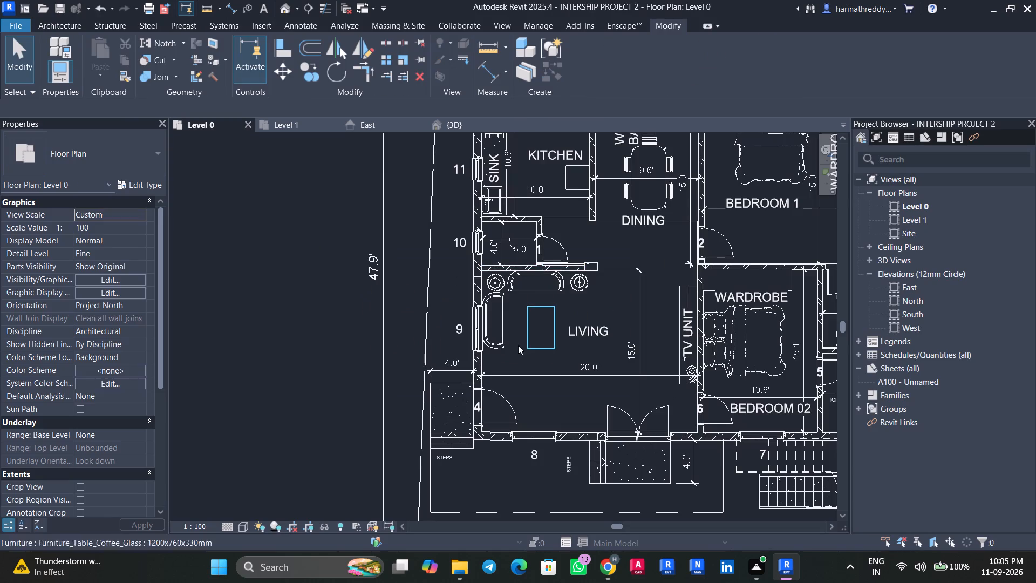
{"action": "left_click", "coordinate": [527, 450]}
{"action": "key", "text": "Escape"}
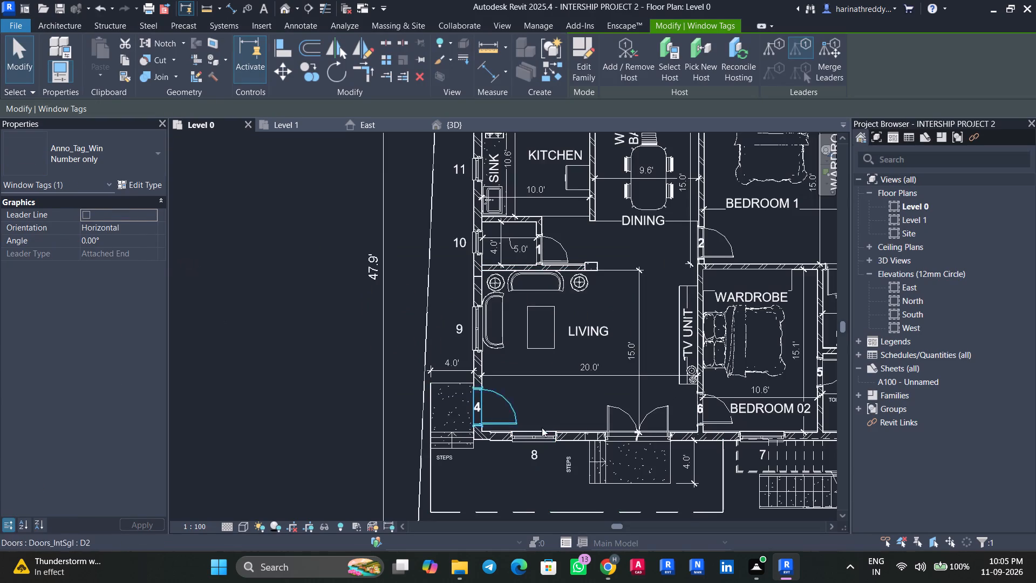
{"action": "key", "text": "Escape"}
Set the mark of the living room window between the two entrance stairs to W1.
{"action": "left_click", "coordinate": [540, 442]}
{"action": "scroll", "coordinate": [506, 462], "scroll_direction": "up", "scroll_amount": 4}
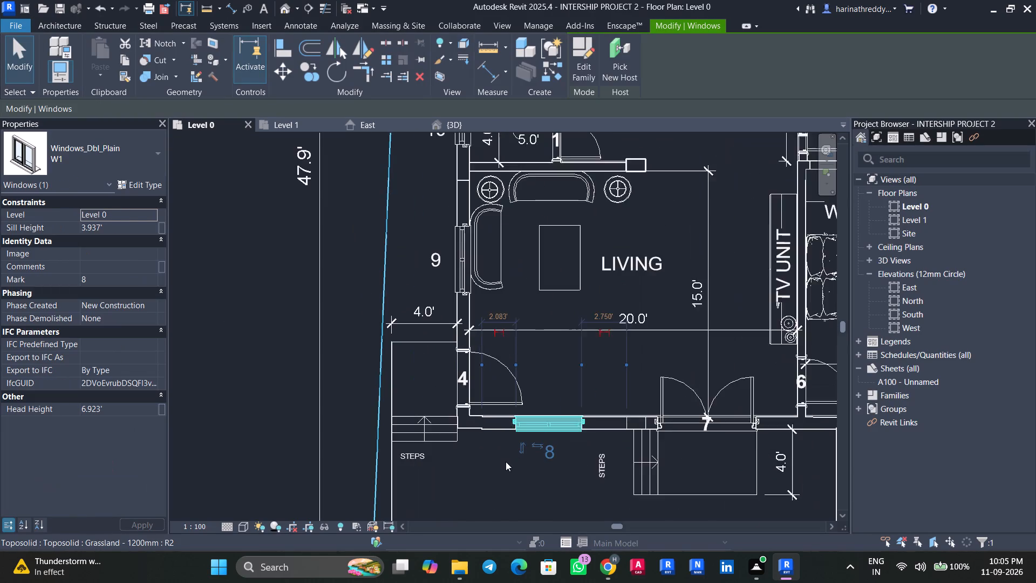
{"action": "left_click", "coordinate": [118, 282]}
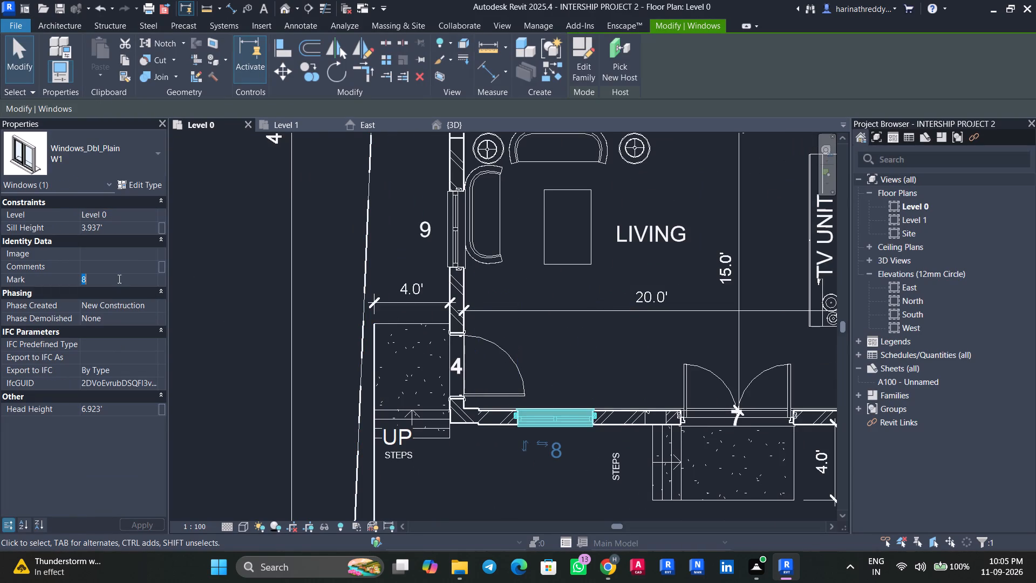
{"action": "type", "text": "W1"}
{"action": "left_click", "coordinate": [517, 489]}
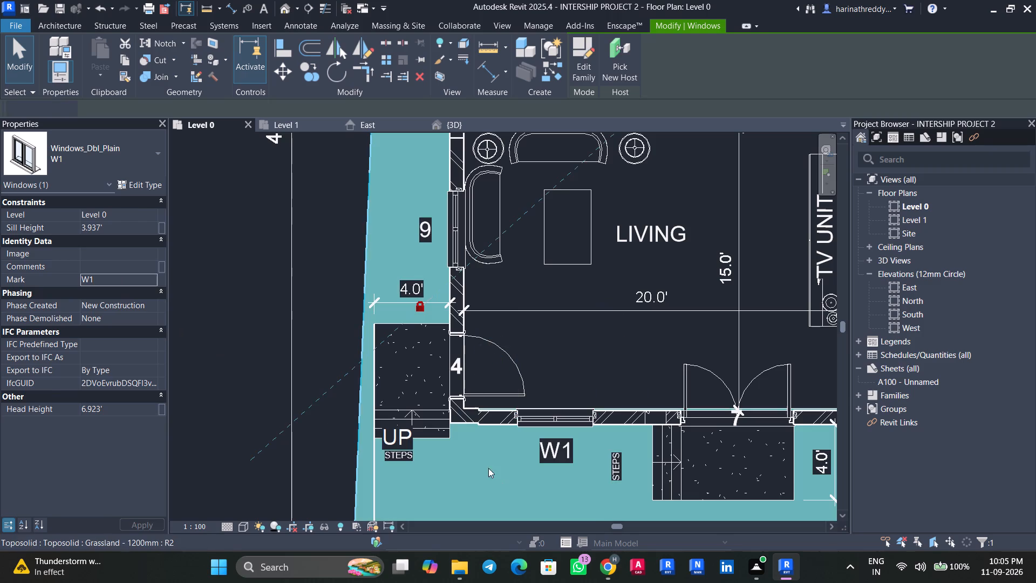
{"action": "left_click", "coordinate": [560, 324]}
{"action": "key", "text": "Escape"}
{"action": "key", "text": "Escape"}
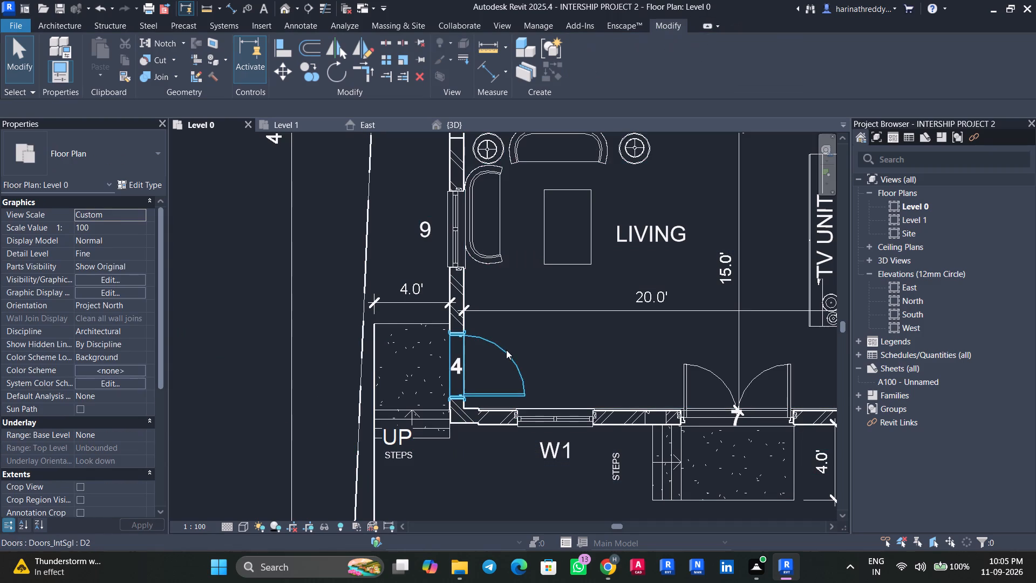
Set the mark of the living room's side entrance door to D2.
{"action": "left_click", "coordinate": [506, 350]}
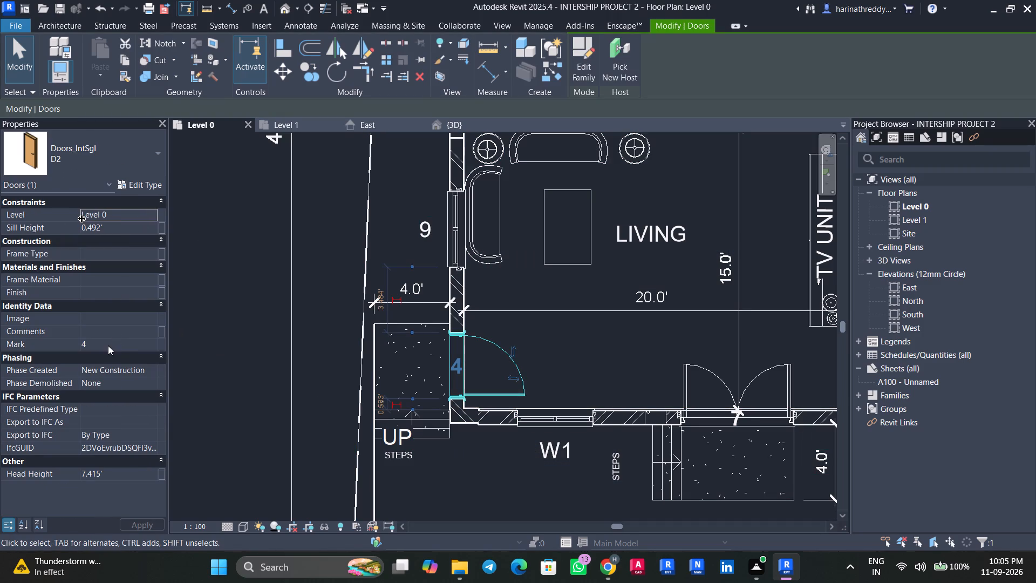
{"action": "left_click", "coordinate": [108, 345]}
{"action": "key", "text": "d"}
{"action": "key", "text": "2"}
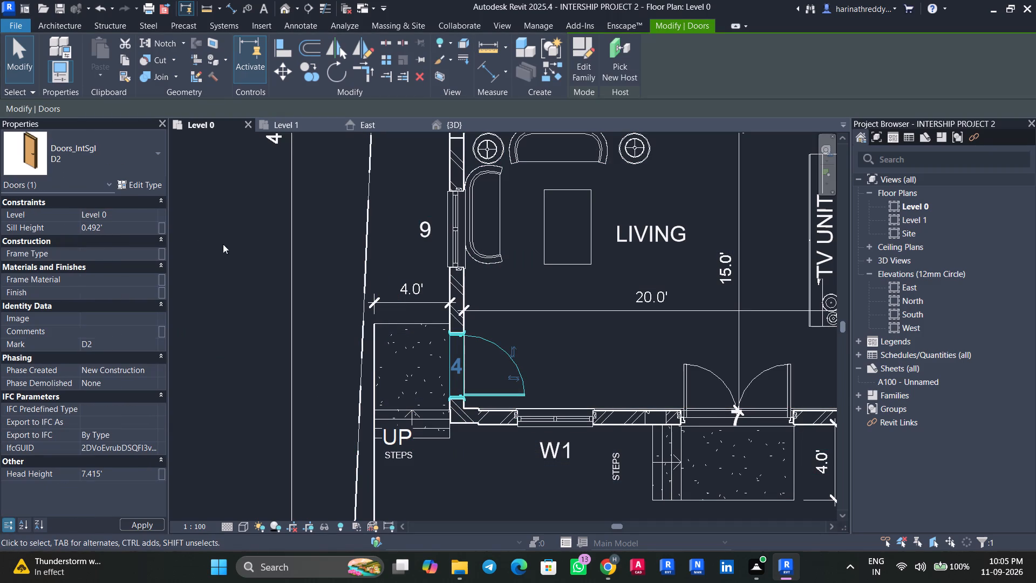
{"action": "left_click", "coordinate": [227, 247]}
Set the mark of the living room window behind the side sofa to W7.
{"action": "middle_click_drag", "start_coordinate": [238, 219], "coordinate": [232, 308]}
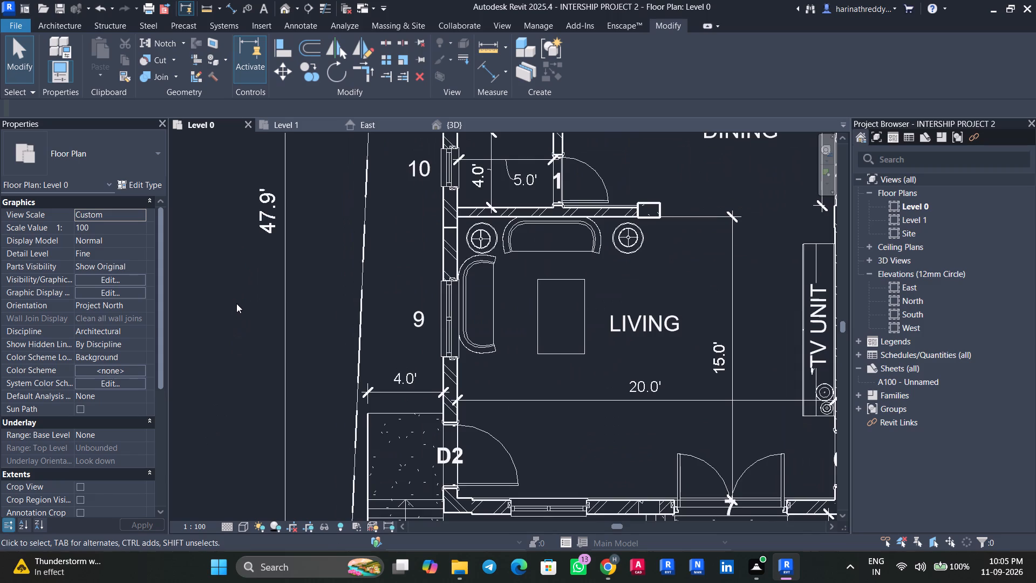
{"action": "middle_click_drag", "start_coordinate": [236, 303], "coordinate": [236, 450]}
{"action": "left_click", "coordinate": [438, 463]}
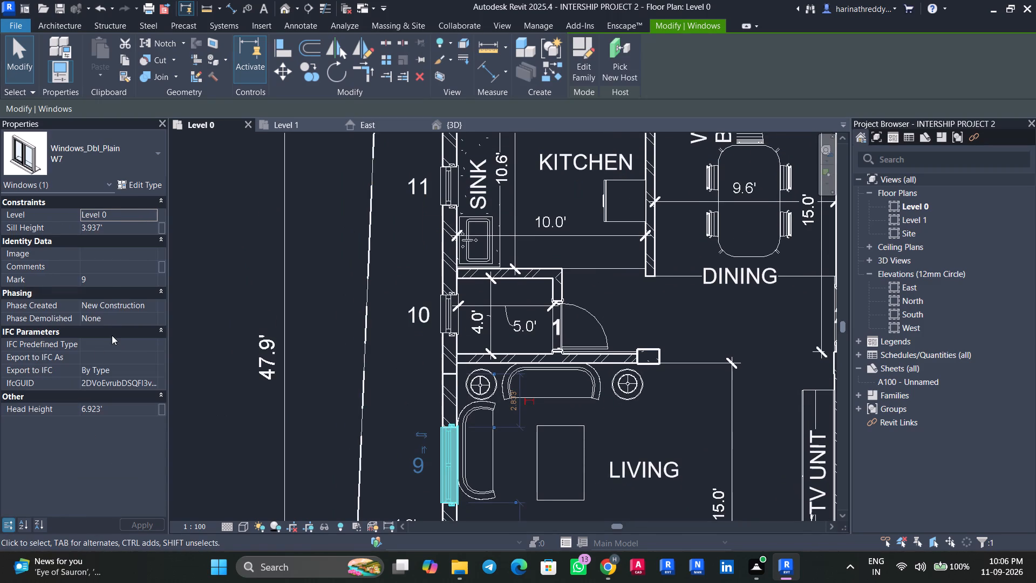
{"action": "left_click", "coordinate": [109, 276]}
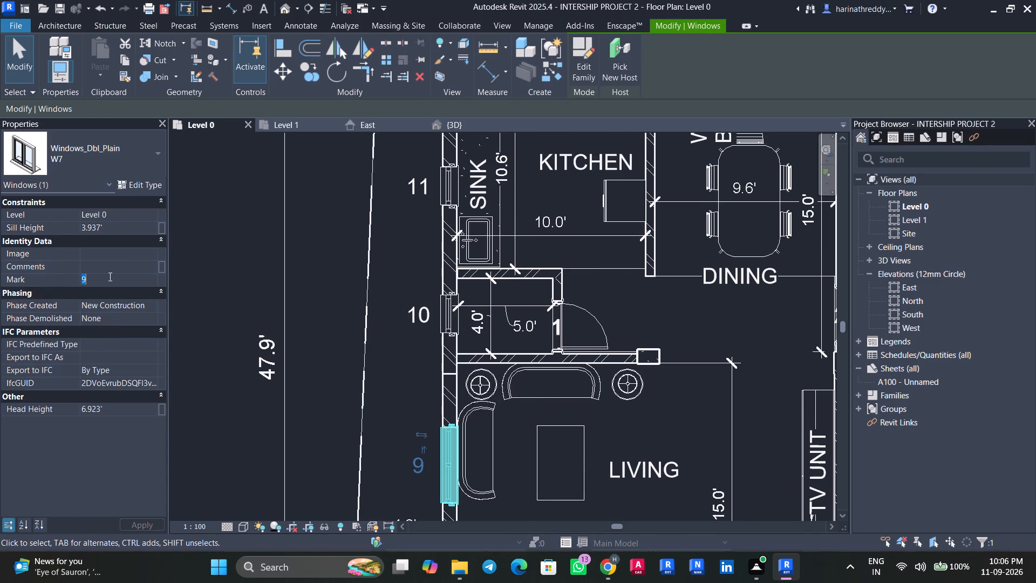
{"action": "type", "text": "W7"}
{"action": "left_click", "coordinate": [213, 265]}
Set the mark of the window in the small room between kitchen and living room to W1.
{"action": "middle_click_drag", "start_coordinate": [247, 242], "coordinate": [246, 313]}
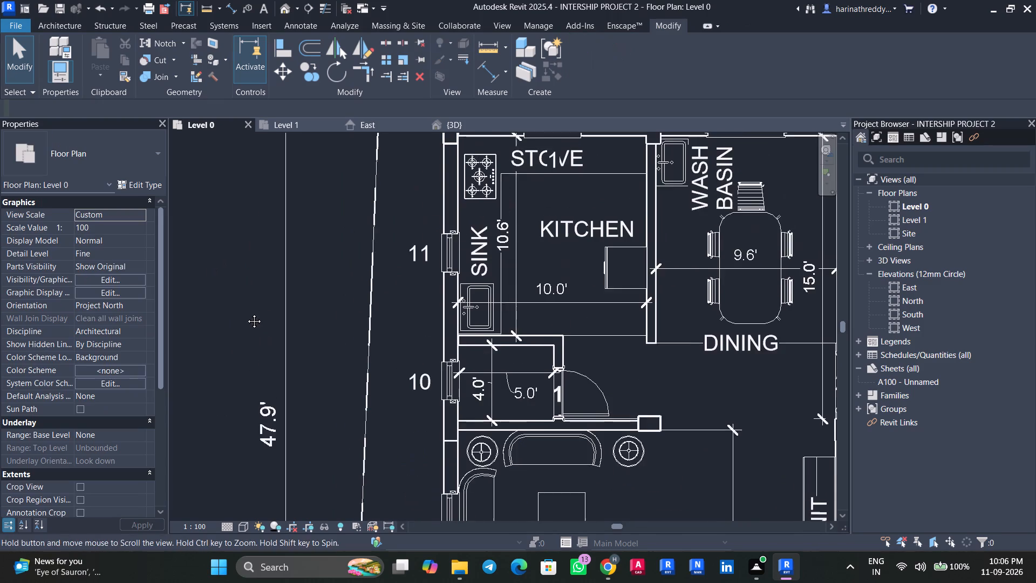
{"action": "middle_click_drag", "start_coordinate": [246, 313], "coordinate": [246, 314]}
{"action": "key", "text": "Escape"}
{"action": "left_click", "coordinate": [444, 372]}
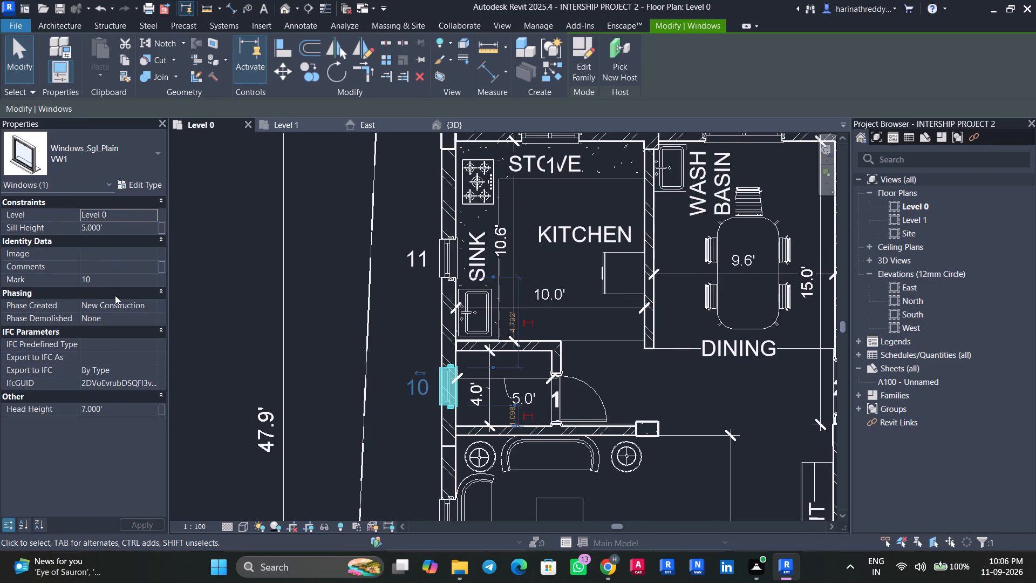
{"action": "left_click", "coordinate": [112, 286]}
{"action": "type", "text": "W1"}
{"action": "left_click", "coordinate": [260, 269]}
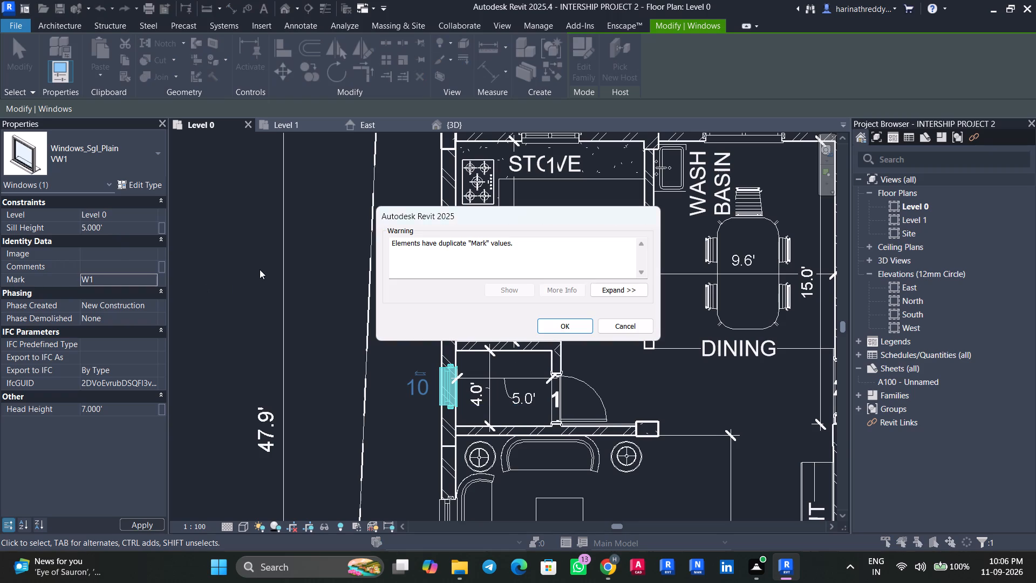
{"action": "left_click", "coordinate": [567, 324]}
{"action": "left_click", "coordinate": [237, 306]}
Set the mark of the kitchen window beside the sink to VW2.
{"action": "middle_click_drag", "start_coordinate": [238, 280], "coordinate": [241, 317]}
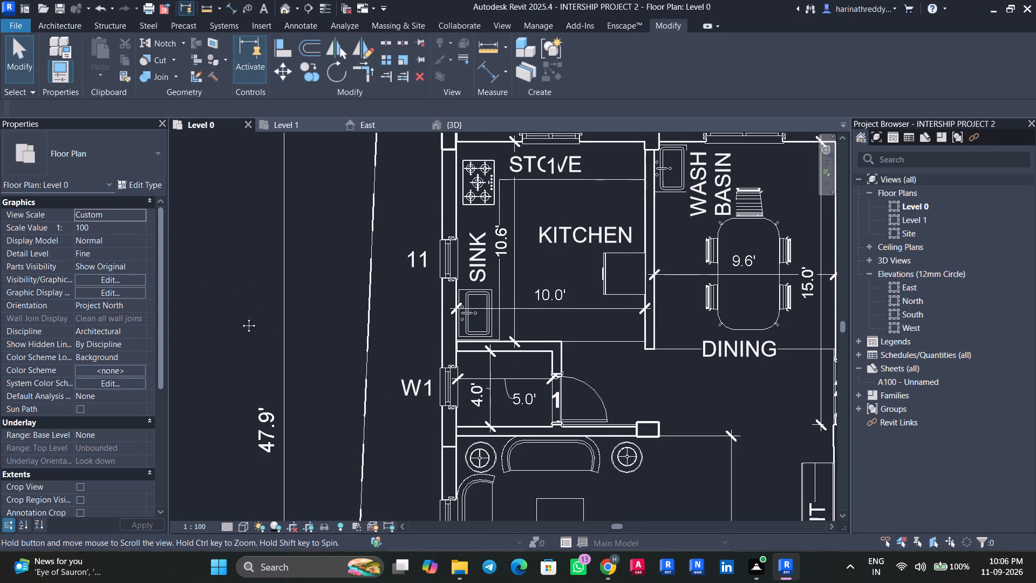
{"action": "middle_click_drag", "start_coordinate": [241, 317], "coordinate": [221, 389]}
{"action": "left_click", "coordinate": [426, 358]}
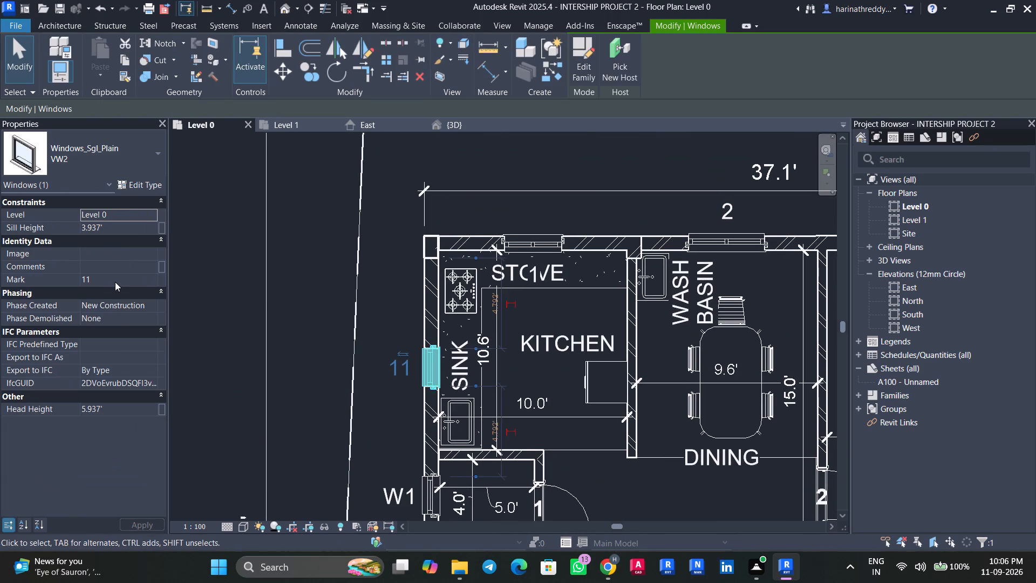
{"action": "left_click", "coordinate": [115, 281]}
{"action": "double_click", "coordinate": [115, 281]}
{"action": "type", "text": "VW2"}
{"action": "left_click", "coordinate": [278, 277]}
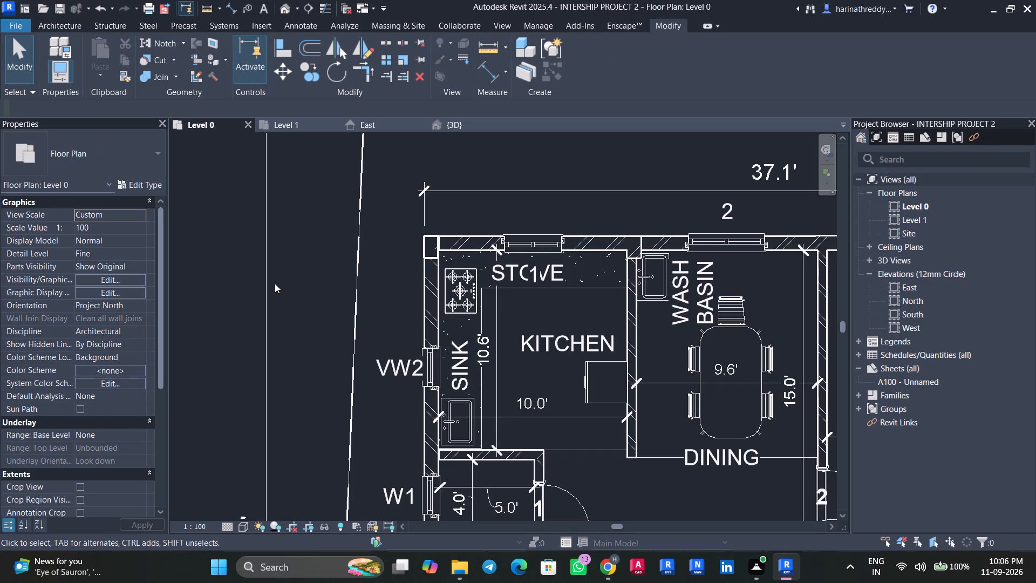
Move the VW2 window tag slightly away from the kitchen's outer wall.
{"action": "left_click", "coordinate": [406, 367]}
{"action": "left_click_drag", "start_coordinate": [399, 378], "coordinate": [383, 383]}
{"action": "key", "text": "Escape"}
Set the mark of the window in the small room between kitchen and living room to VW1.
{"action": "scroll", "coordinate": [384, 423], "scroll_direction": "down", "scroll_amount": 2}
{"action": "middle_click_drag", "start_coordinate": [385, 422], "coordinate": [370, 359]}
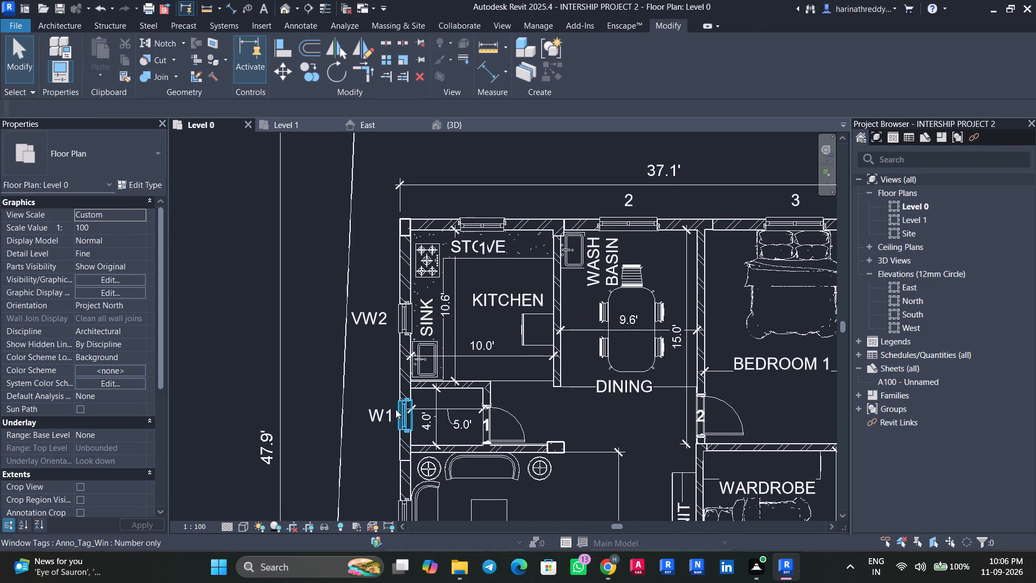
{"action": "key", "text": "Escape"}
{"action": "left_click", "coordinate": [398, 410]}
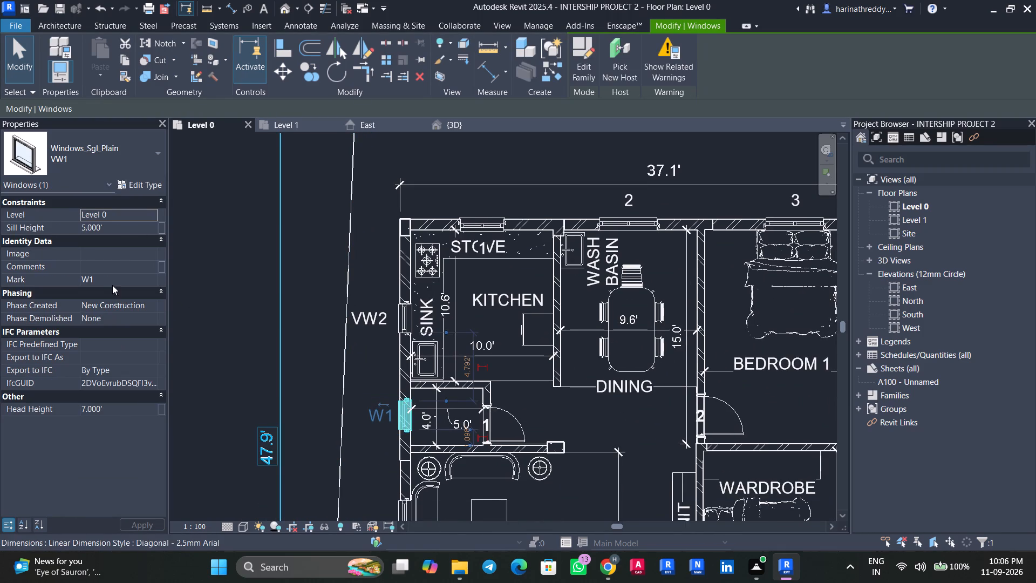
{"action": "left_click", "coordinate": [111, 277]}
{"action": "key", "text": "v"}
{"action": "key", "text": "w"}
{"action": "key", "text": "1"}
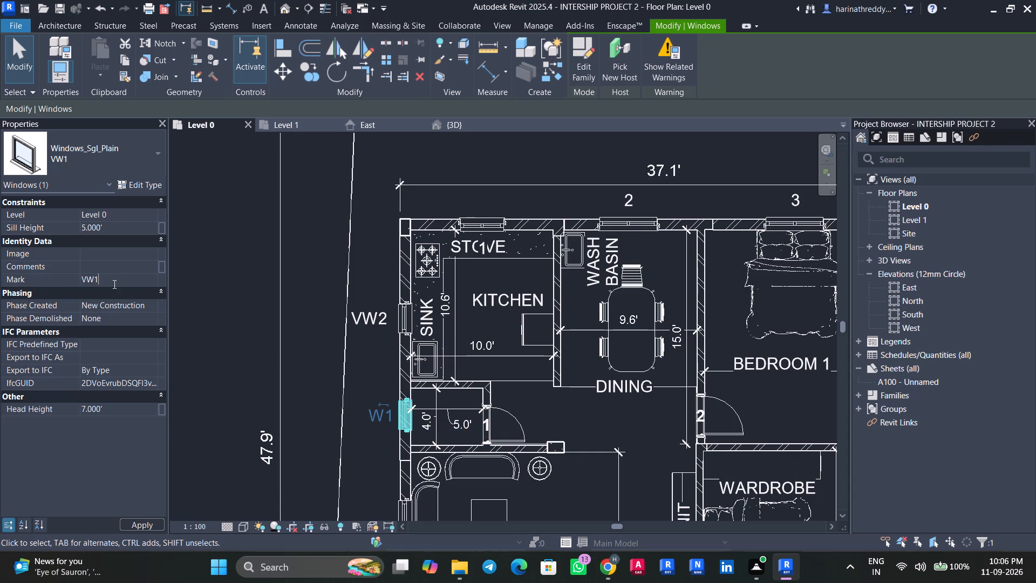
{"action": "left_click", "coordinate": [257, 294]}
{"action": "key", "text": "Escape"}
Move the VW1 window tag slightly away from the outer wall of the small room.
{"action": "left_click", "coordinate": [393, 413]}
{"action": "key", "text": "Escape"}
{"action": "left_click", "coordinate": [380, 416]}
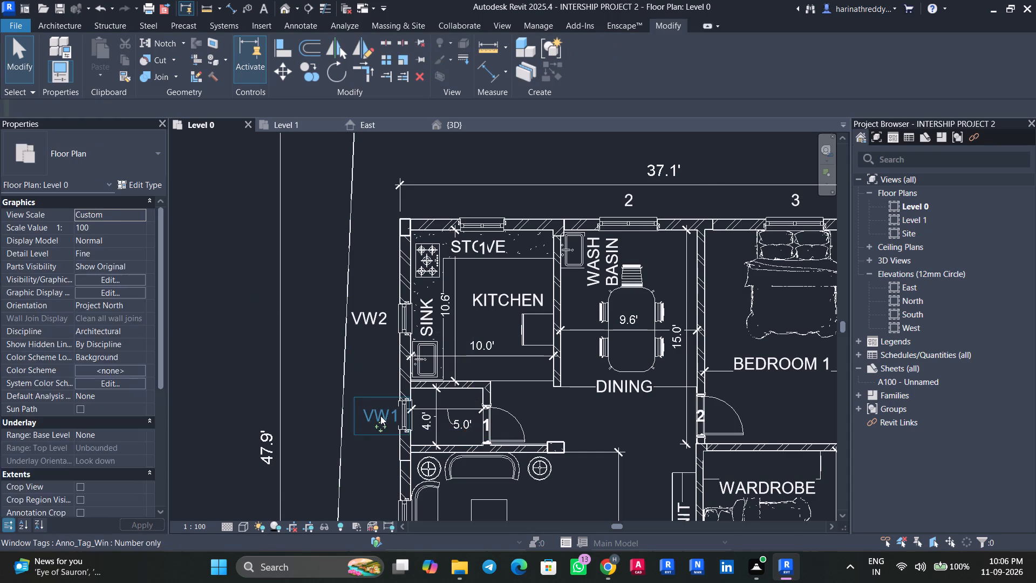
{"action": "scroll", "coordinate": [381, 415], "scroll_direction": "up", "scroll_amount": 3}
{"action": "left_click_drag", "start_coordinate": [381, 430], "coordinate": [367, 430]}
{"action": "key", "text": "Escape"}
Set the mark of the kitchen window by the stove to W6.
{"action": "scroll", "coordinate": [372, 451], "scroll_direction": "down", "scroll_amount": 2}
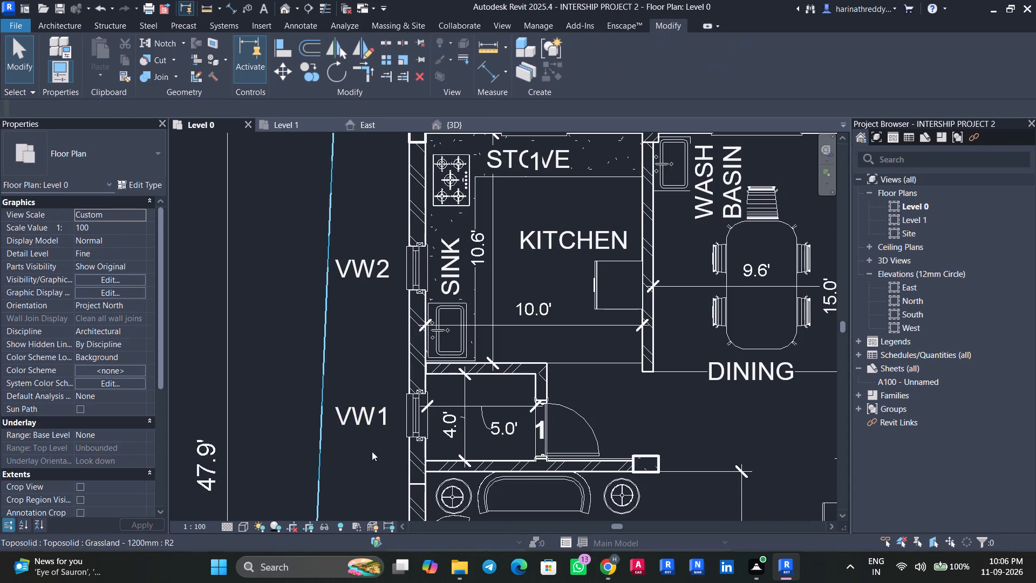
{"action": "scroll", "coordinate": [372, 451], "scroll_direction": "down", "scroll_amount": 5}
{"action": "scroll", "coordinate": [433, 314], "scroll_direction": "up", "scroll_amount": 8}
{"action": "left_click", "coordinate": [422, 334]}
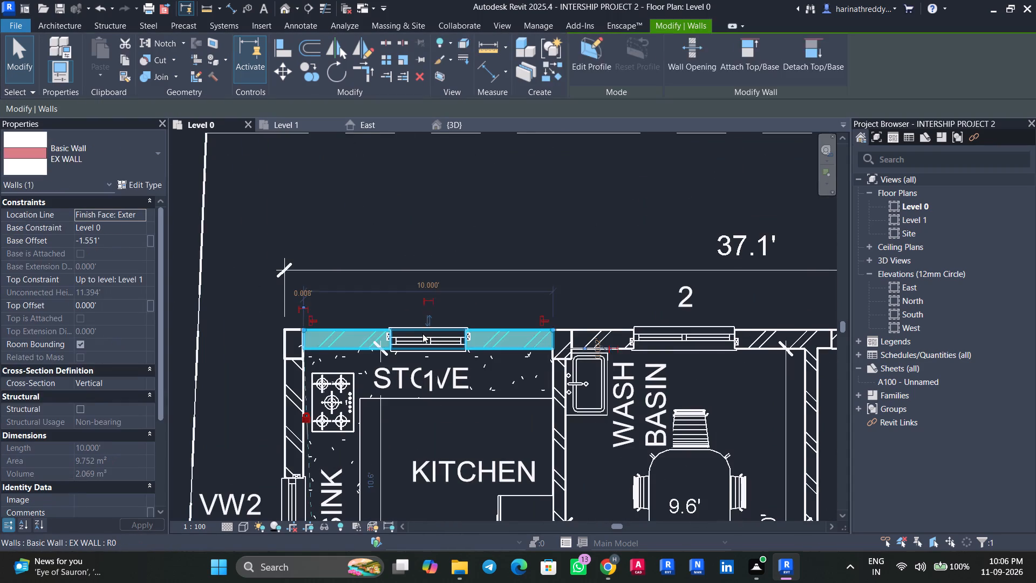
{"action": "key", "text": "Escape"}
{"action": "left_click", "coordinate": [431, 338]}
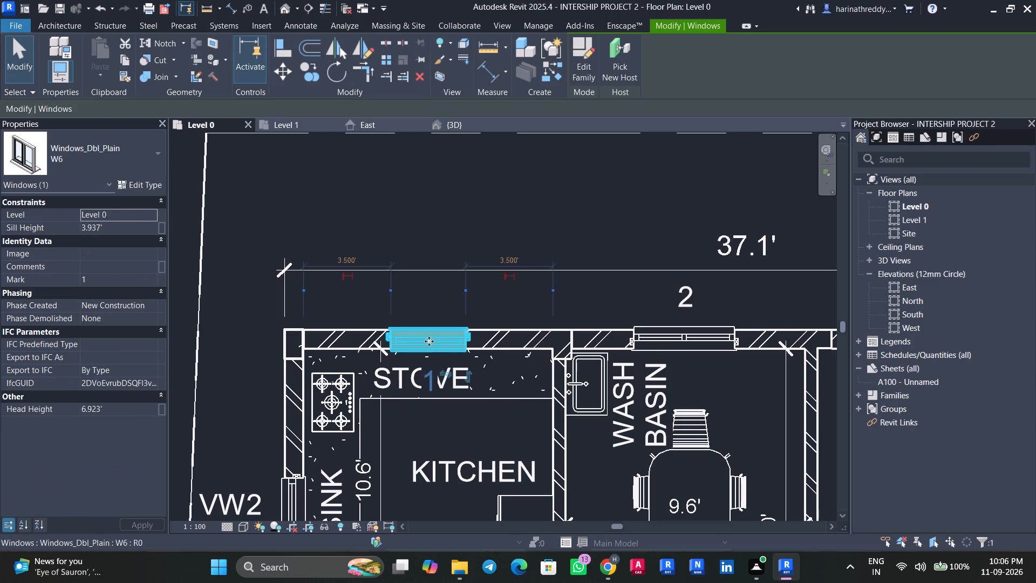
{"action": "left_click", "coordinate": [125, 280]}
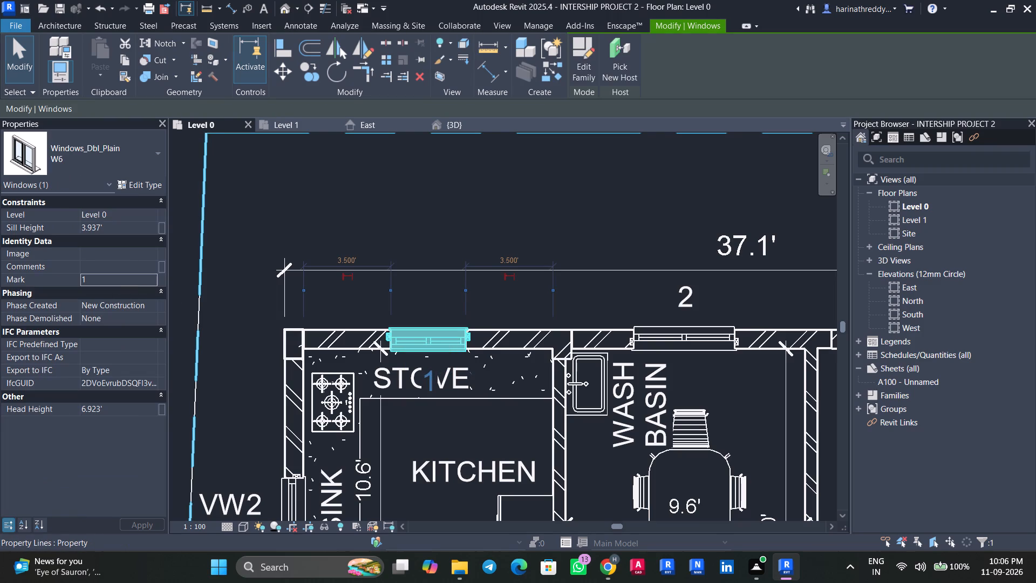
{"action": "type", "text": "WW"}
{"action": "key", "text": "6"}
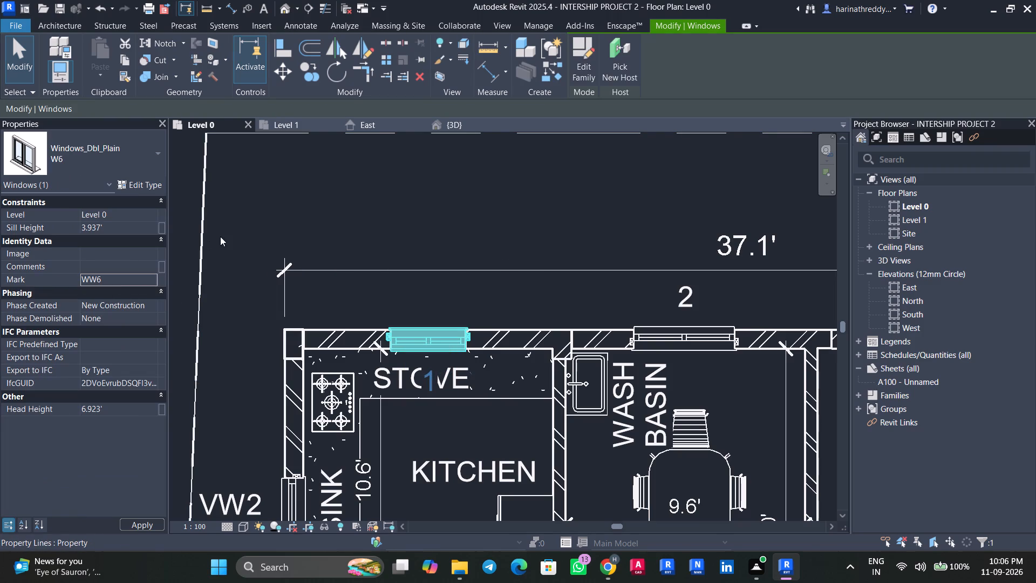
{"action": "left_click", "coordinate": [96, 277]}
{"action": "key", "text": "BackSpace"}
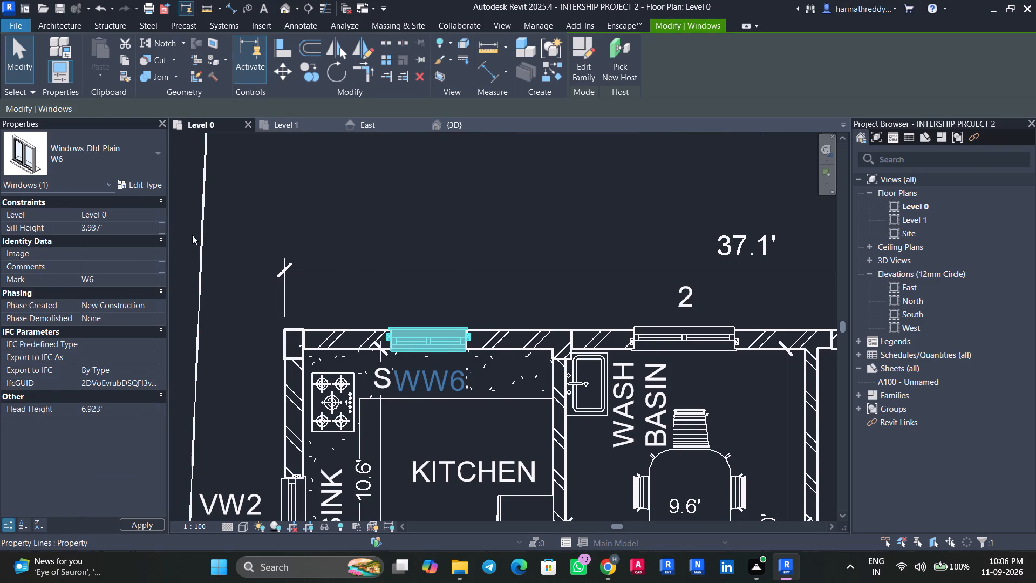
{"action": "left_click", "coordinate": [306, 204]}
{"action": "key", "text": "Escape"}
{"action": "key", "text": "Escape"}
Move the W6 window tag off the STOVE label to just outside the kitchen's outer wall.
{"action": "left_click", "coordinate": [430, 378]}
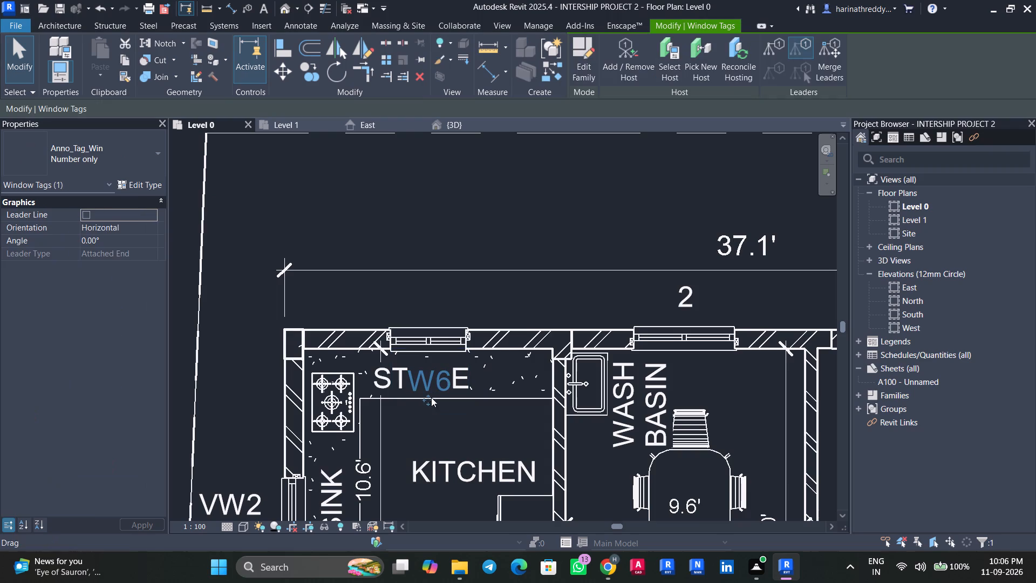
{"action": "left_click_drag", "start_coordinate": [430, 398], "coordinate": [427, 308]}
{"action": "key", "text": "Escape"}
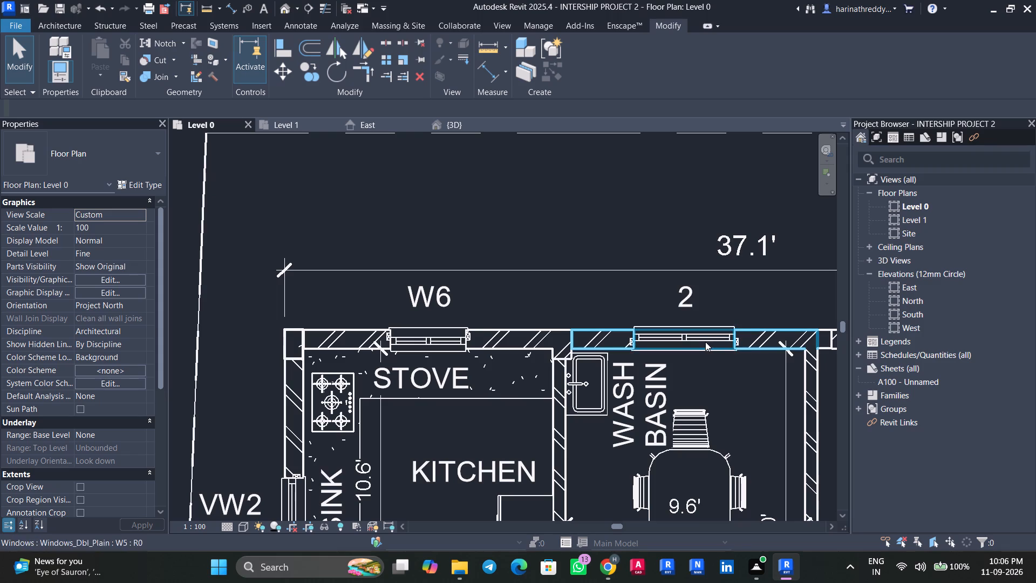
{"action": "key", "text": "Escape"}
Set the mark of the dining room window near the wash basin to W5.
{"action": "left_click", "coordinate": [690, 329]}
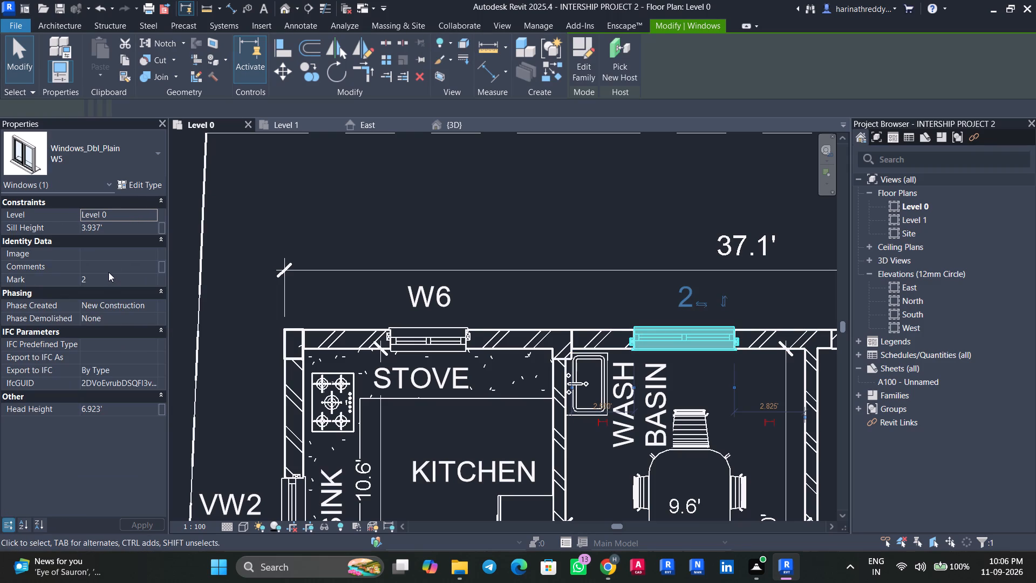
{"action": "left_click", "coordinate": [105, 274]}
{"action": "key", "text": "w"}
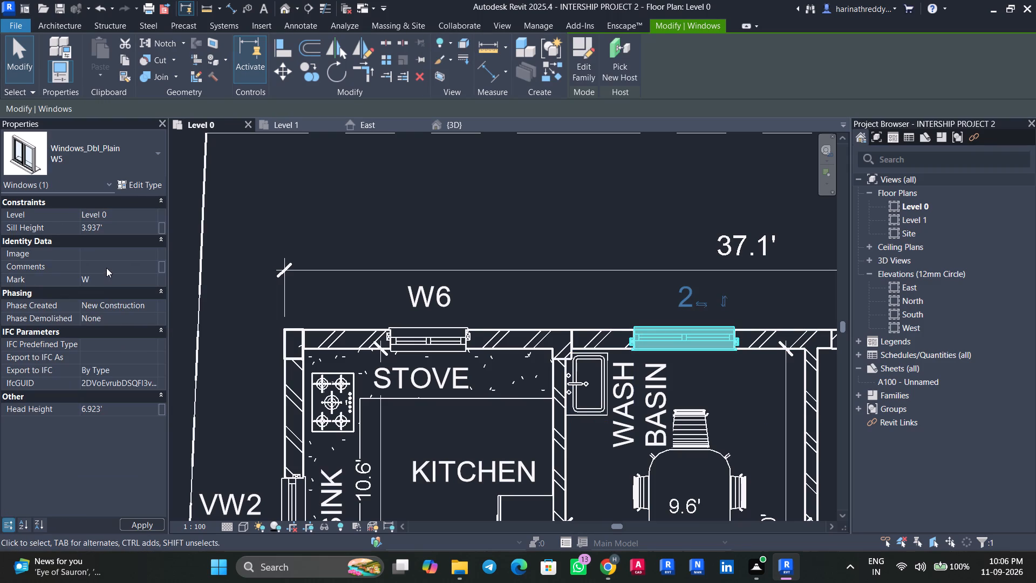
{"action": "key", "text": "5"}
{"action": "left_click", "coordinate": [347, 199]}
{"action": "middle_click_drag", "start_coordinate": [524, 226], "coordinate": [171, 221]}
{"action": "key", "text": "Escape"}
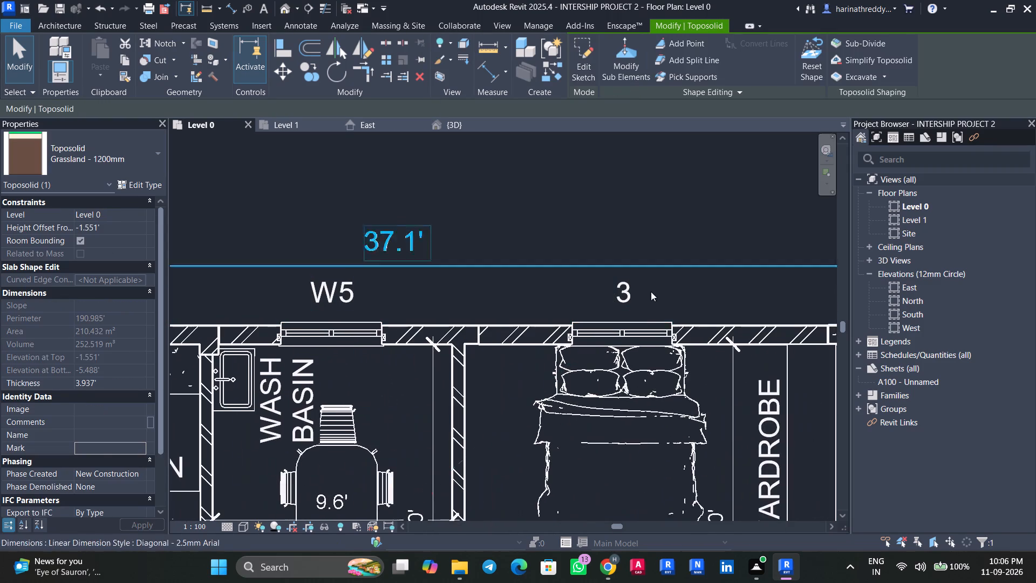
{"action": "key", "text": "Escape"}
Set the mark of the Bedroom 1 window behind the head of the bed to W4.
{"action": "left_click", "coordinate": [636, 331]}
{"action": "left_click", "coordinate": [109, 281]}
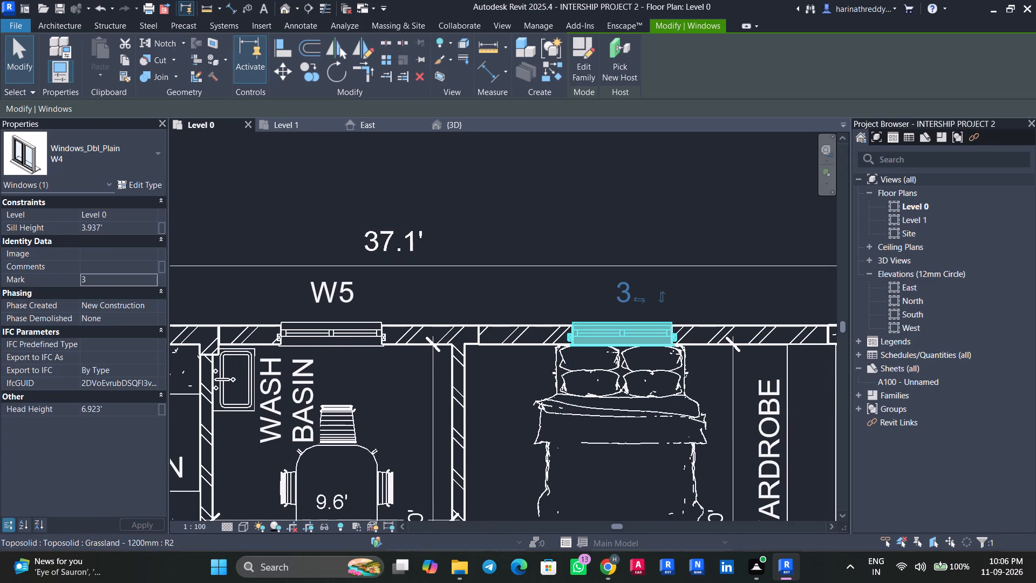
{"action": "key", "text": "e"}
{"action": "key", "text": "4"}
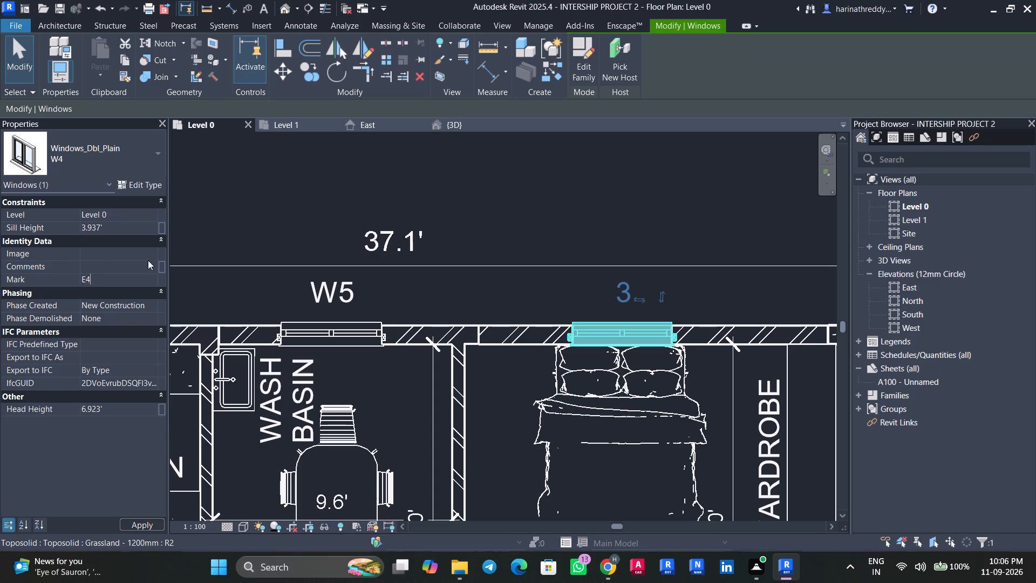
{"action": "left_click", "coordinate": [497, 168]}
{"action": "key", "text": "Escape"}
{"action": "left_click", "coordinate": [617, 333]}
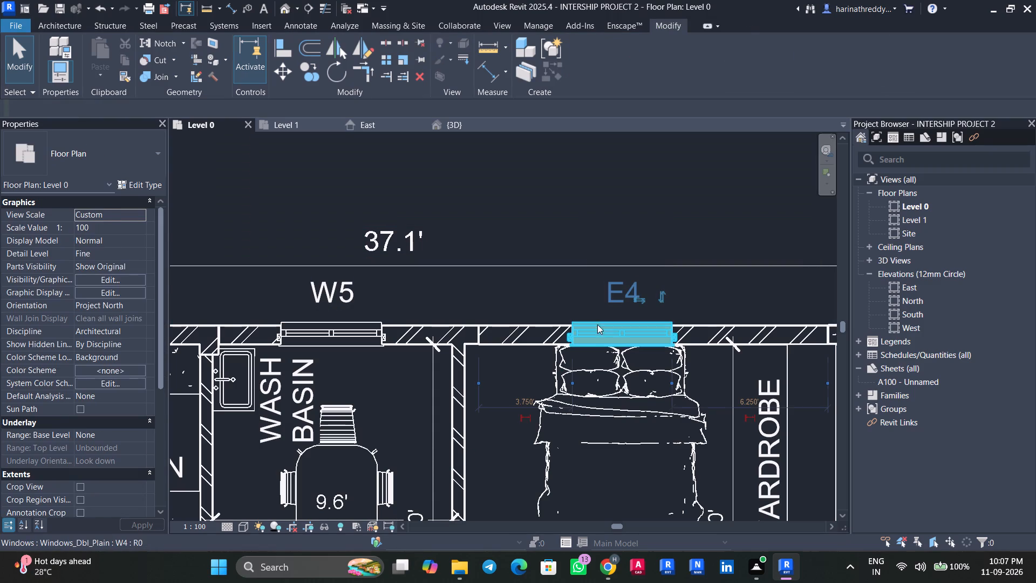
{"action": "triple_click", "coordinate": [124, 280]}
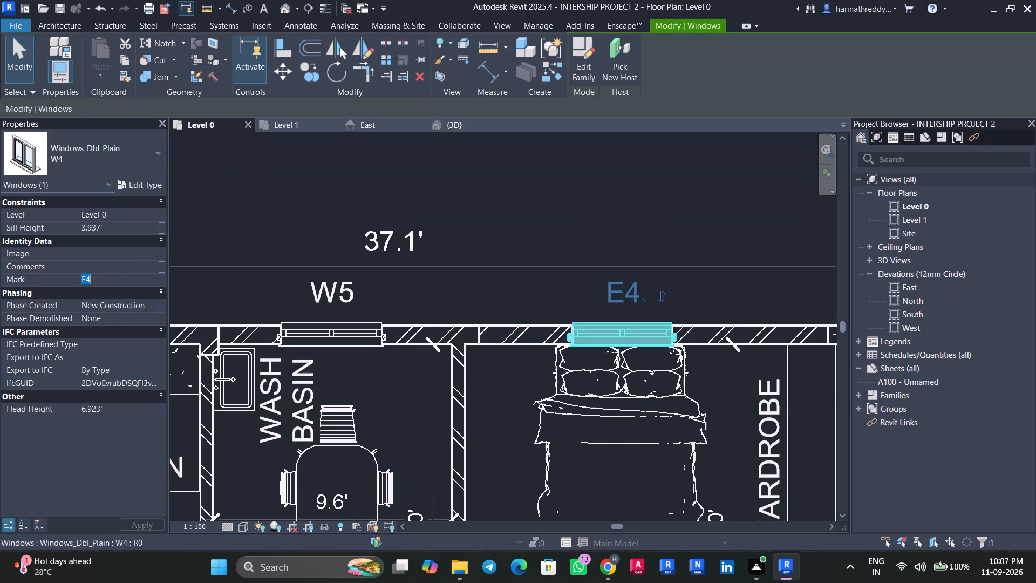
{"action": "key", "text": "w"}
{"action": "key", "text": "4"}
{"action": "left_click", "coordinate": [428, 158]}
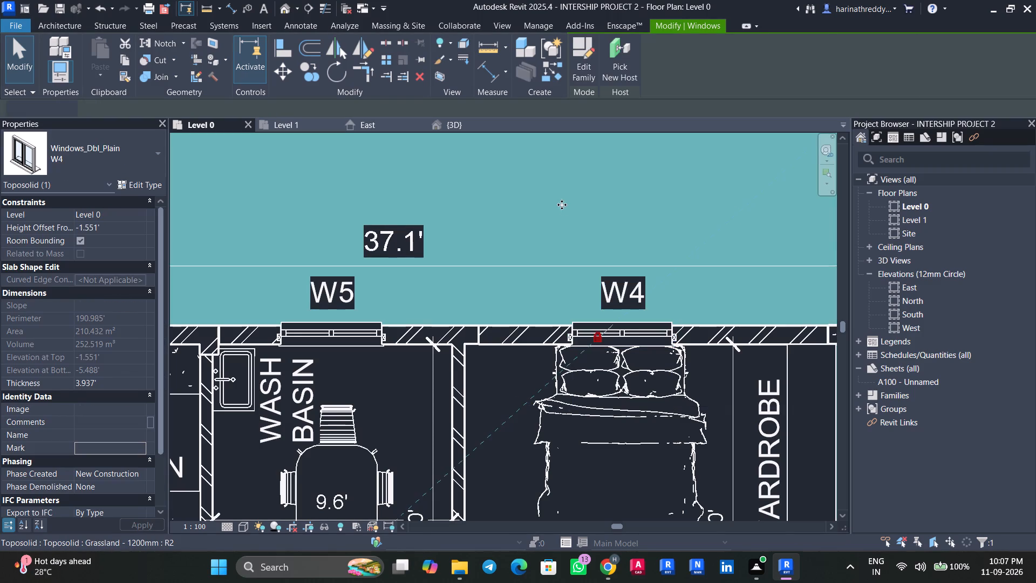
{"action": "middle_click_drag", "start_coordinate": [562, 205], "coordinate": [318, 201]}
{"action": "key", "text": "Escape"}
{"action": "key", "text": "Escape"}
Set the mark of the Bedroom 1 window in the outer wall near Toilet 01 to W3.
{"action": "middle_click_drag", "start_coordinate": [787, 365], "coordinate": [749, 86]}
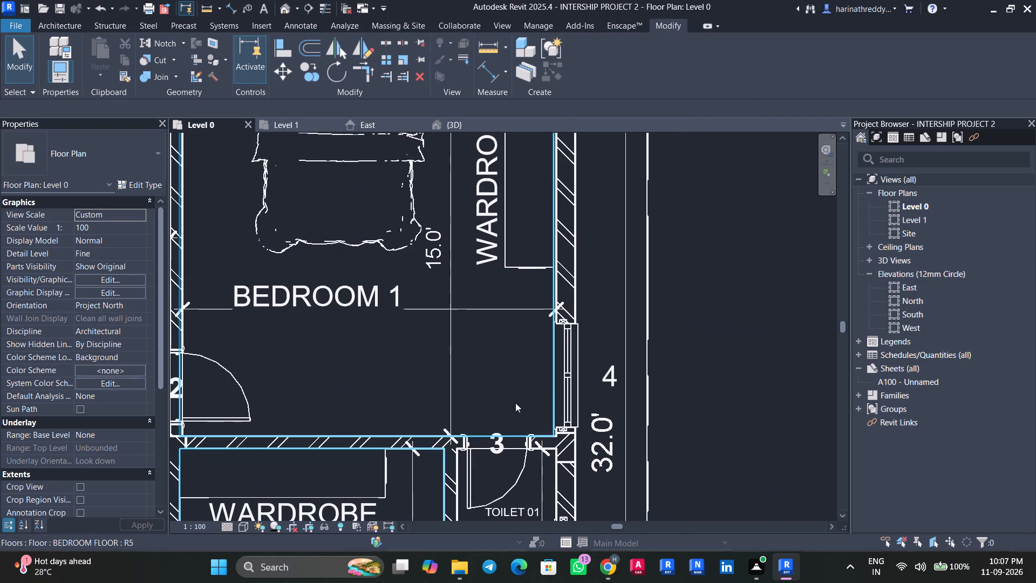
{"action": "left_click", "coordinate": [556, 394]}
{"action": "key", "text": "Escape"}
{"action": "left_click", "coordinate": [576, 388]}
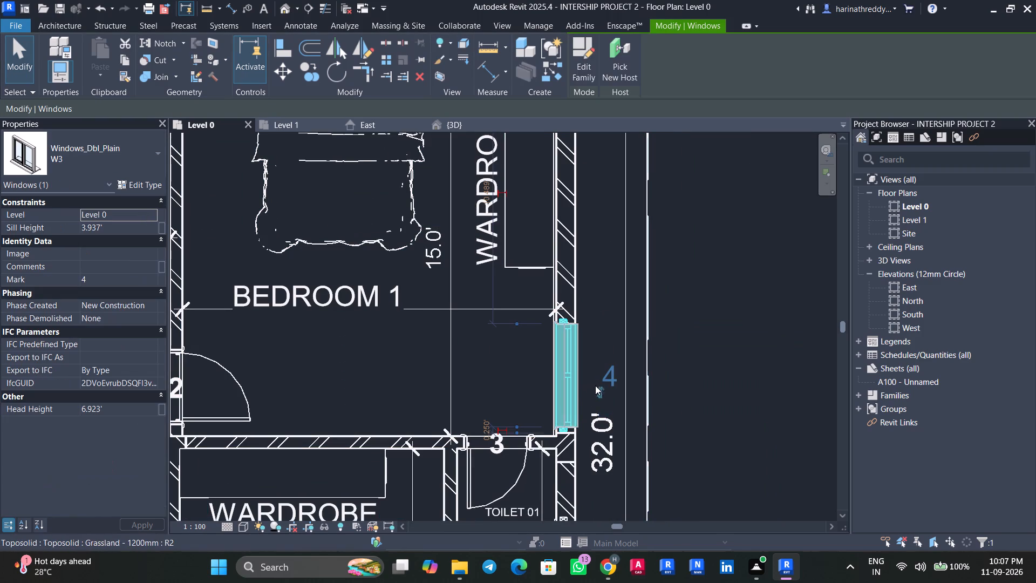
{"action": "left_click", "coordinate": [113, 283]}
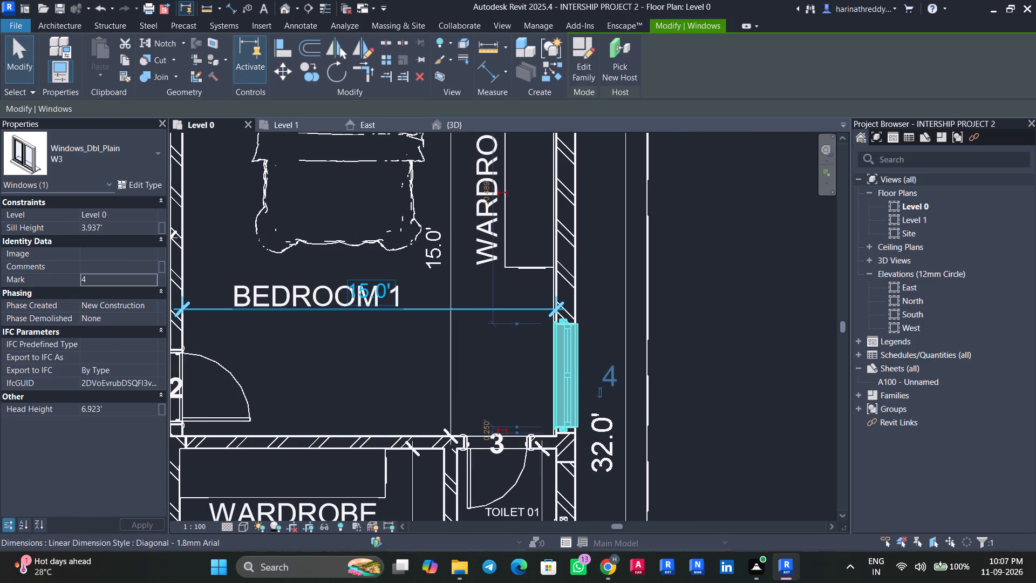
{"action": "type", "text": "W3"}
{"action": "left_click", "coordinate": [690, 327]}
Set the mark of the Toilet 01 window to VW3.
{"action": "middle_click_drag", "start_coordinate": [715, 353], "coordinate": [694, 290]}
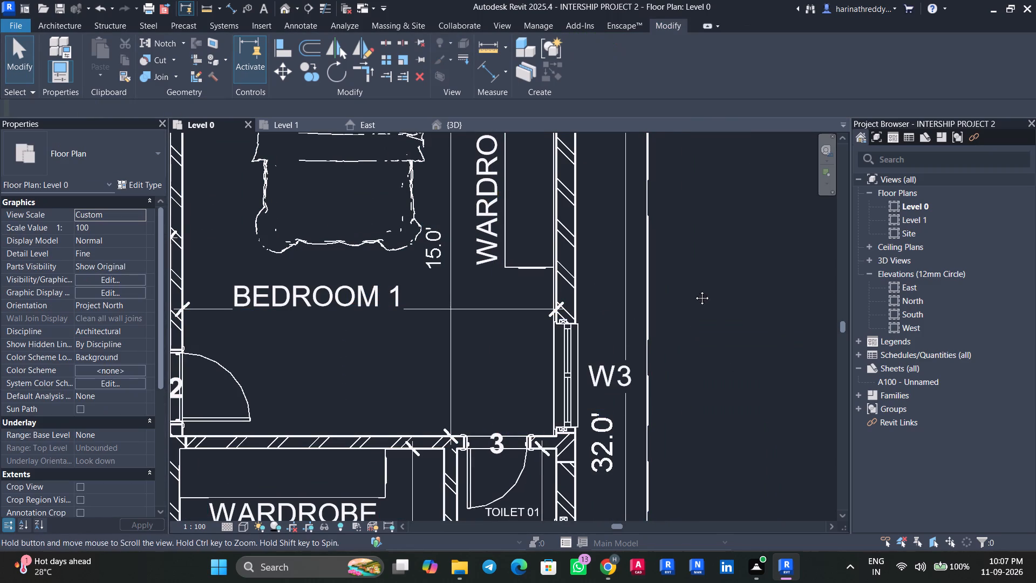
{"action": "middle_click_drag", "start_coordinate": [694, 290], "coordinate": [667, 194]}
{"action": "scroll", "coordinate": [663, 277], "scroll_direction": "down", "scroll_amount": 2}
{"action": "middle_click_drag", "start_coordinate": [636, 327], "coordinate": [629, 218]}
{"action": "scroll", "coordinate": [572, 254], "scroll_direction": "up", "scroll_amount": 4}
{"action": "left_click", "coordinate": [534, 263]}
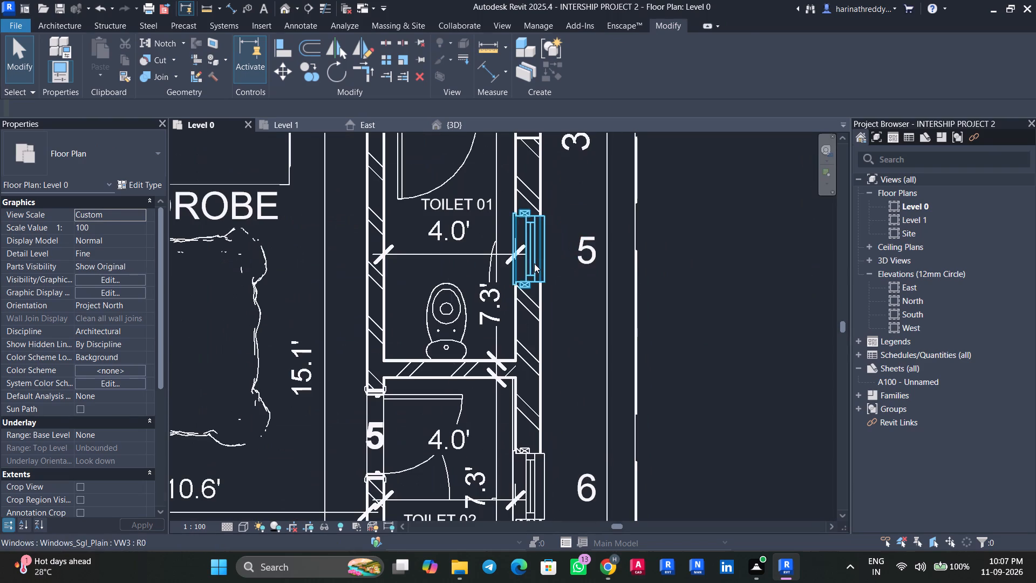
{"action": "left_click", "coordinate": [98, 282]}
{"action": "key", "text": "v"}
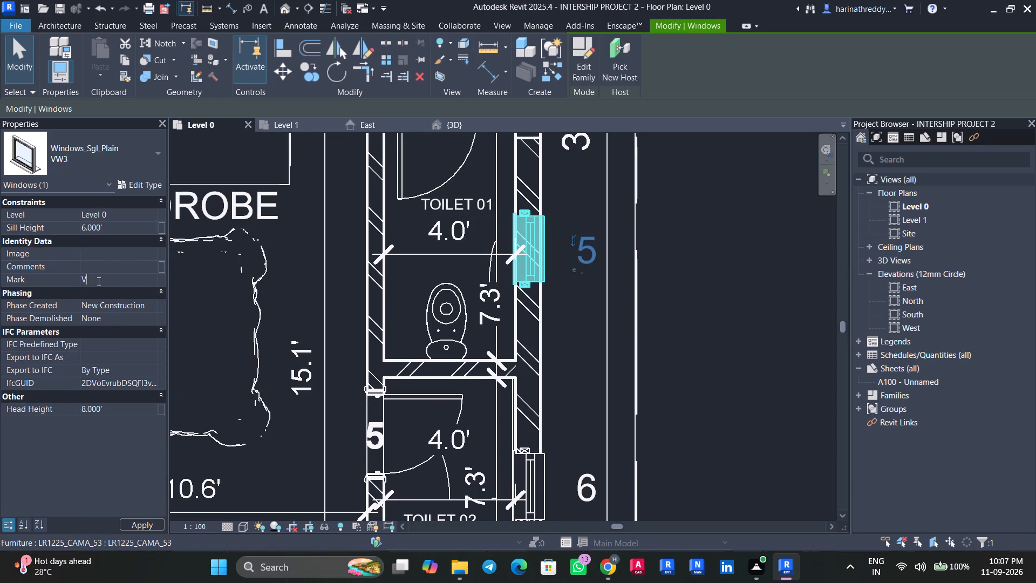
{"action": "type", "text": "W3"}
{"action": "left_click", "coordinate": [698, 298]}
{"action": "key", "text": "Escape"}
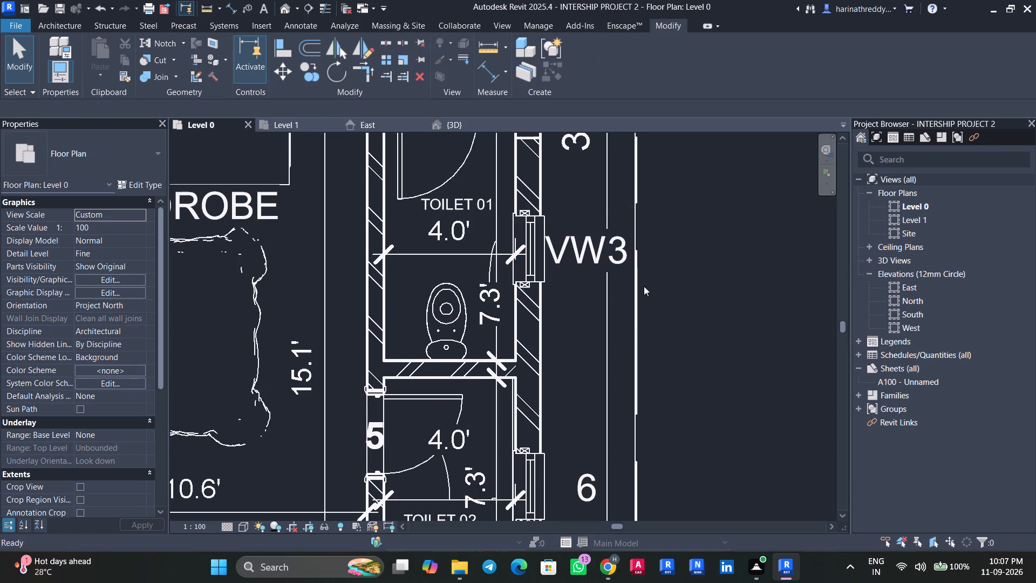
Set the mark of the Toilet 02 window to VW4.
{"action": "middle_click_drag", "start_coordinate": [751, 352], "coordinate": [717, 194]}
{"action": "left_click", "coordinate": [493, 317]}
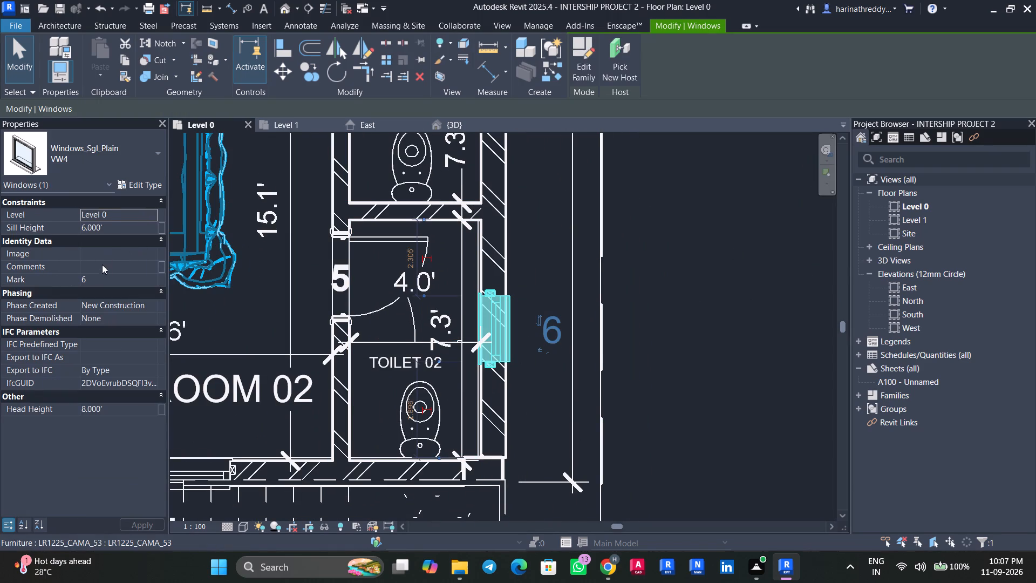
{"action": "left_click", "coordinate": [99, 281]}
{"action": "type", "text": "VW"}
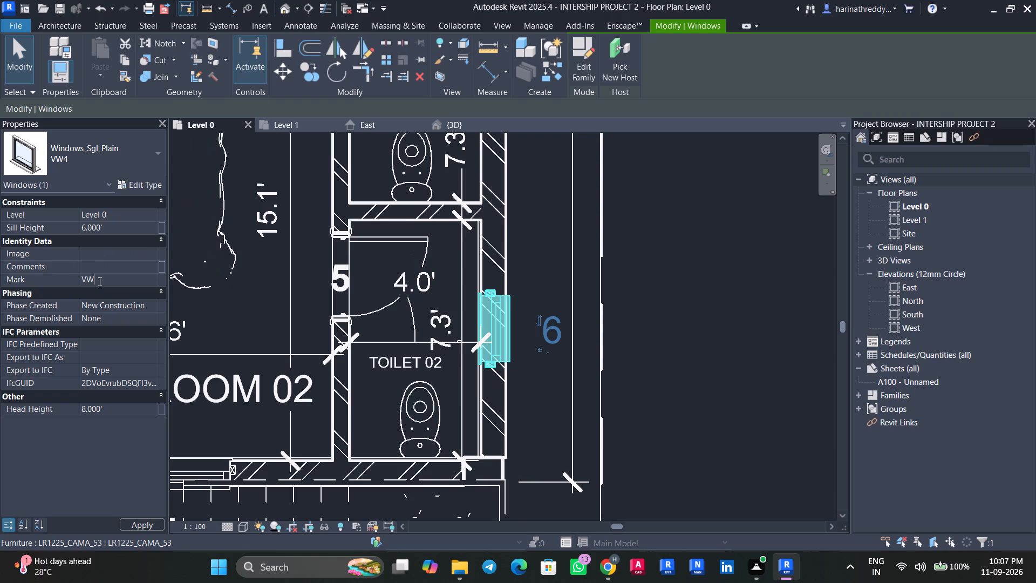
{"action": "key", "text": "4"}
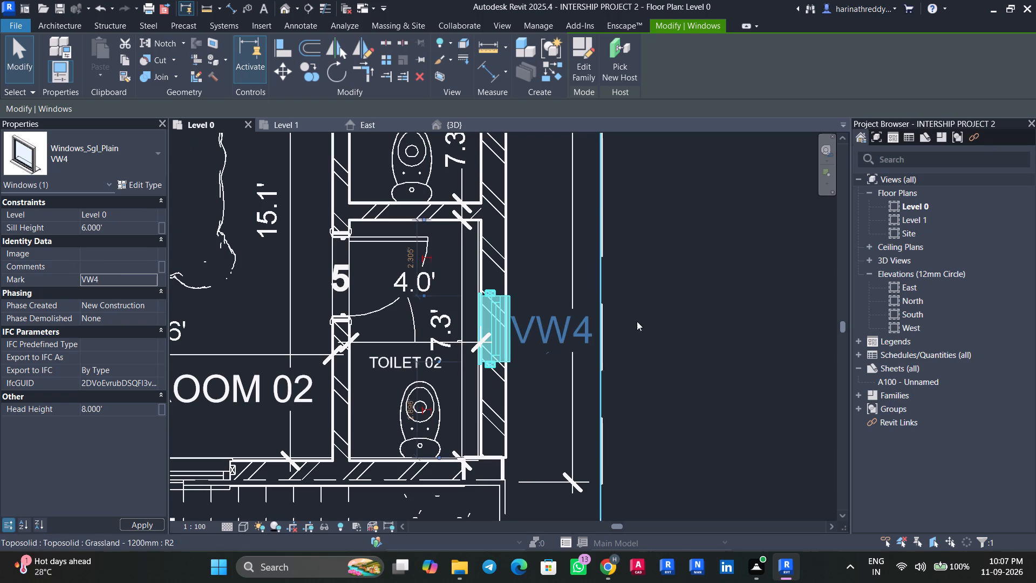
{"action": "left_click", "coordinate": [694, 327]}
{"action": "key", "text": "Escape"}
Move the VW4 window tag slightly away from Toilet 02's outer wall.
{"action": "left_click", "coordinate": [563, 330]}
{"action": "left_click_drag", "start_coordinate": [551, 354], "coordinate": [563, 352]}
{"action": "key", "text": "Escape"}
Set the mark of the Bedroom 02 window in the wall beside the staircase to WN.
{"action": "scroll", "coordinate": [699, 377], "scroll_direction": "down", "scroll_amount": 2}
{"action": "middle_click_drag", "start_coordinate": [697, 378], "coordinate": [686, 302]}
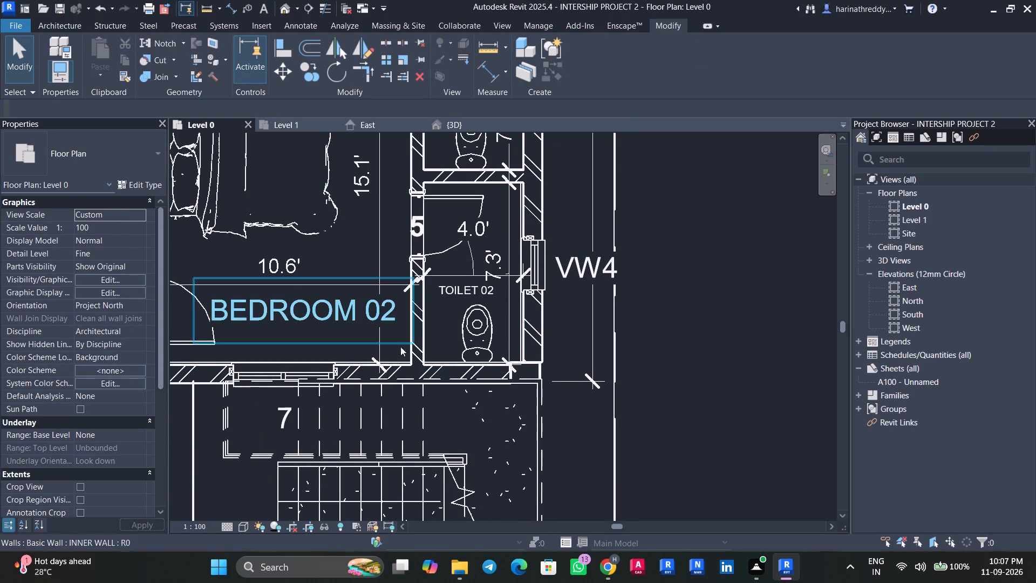
{"action": "key", "text": "Escape"}
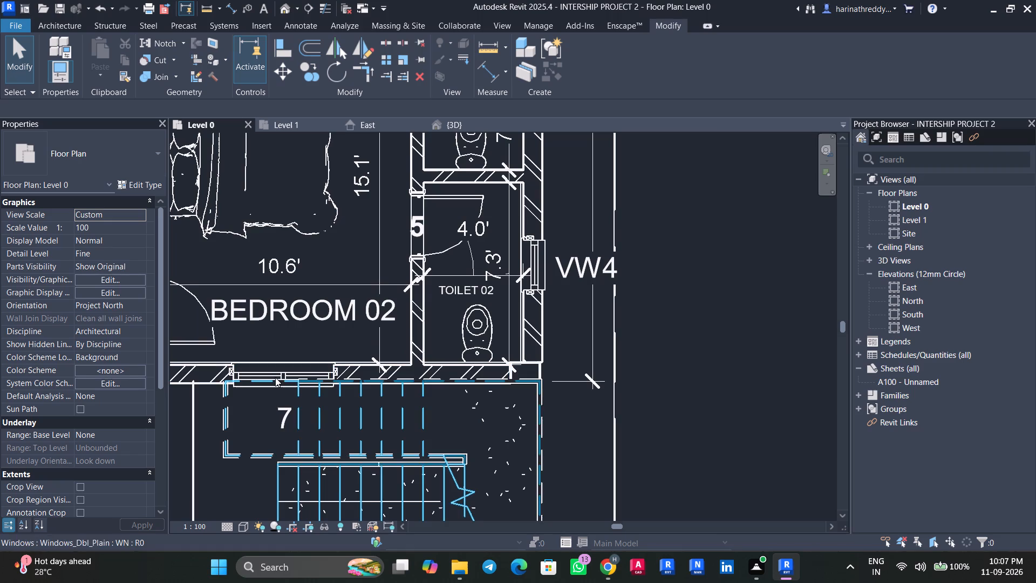
{"action": "key", "text": "Tab"}
{"action": "left_click", "coordinate": [277, 367]}
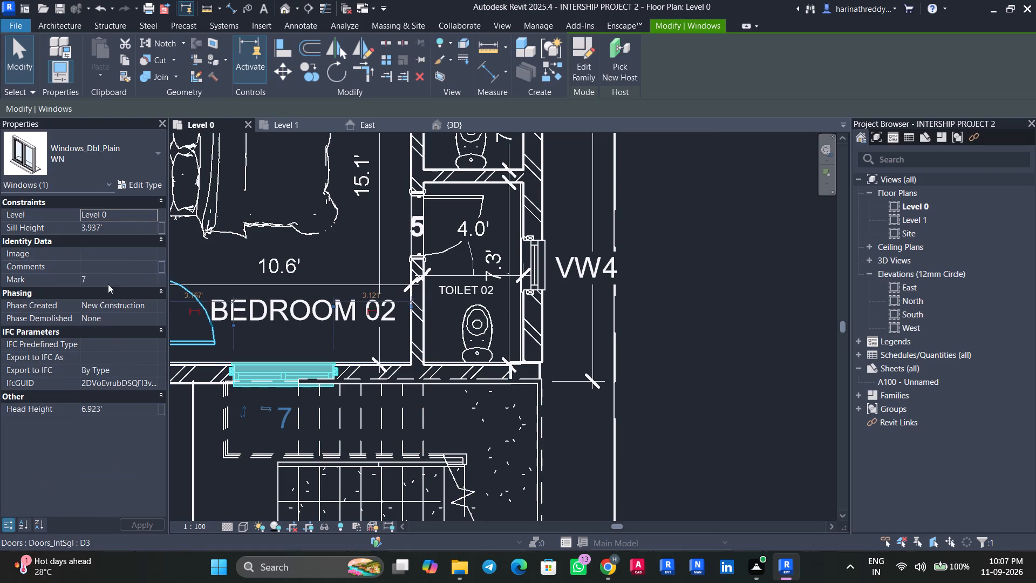
{"action": "left_click", "coordinate": [110, 275]}
{"action": "key", "text": "w"}
{"action": "key", "text": "n"}
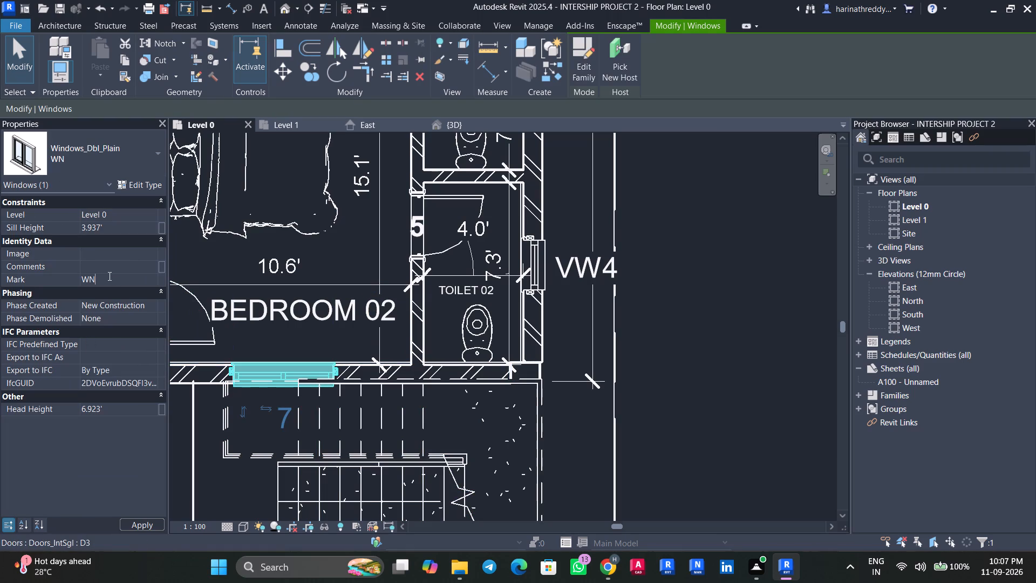
{"action": "left_click", "coordinate": [781, 390]}
{"action": "key", "text": "Escape"}
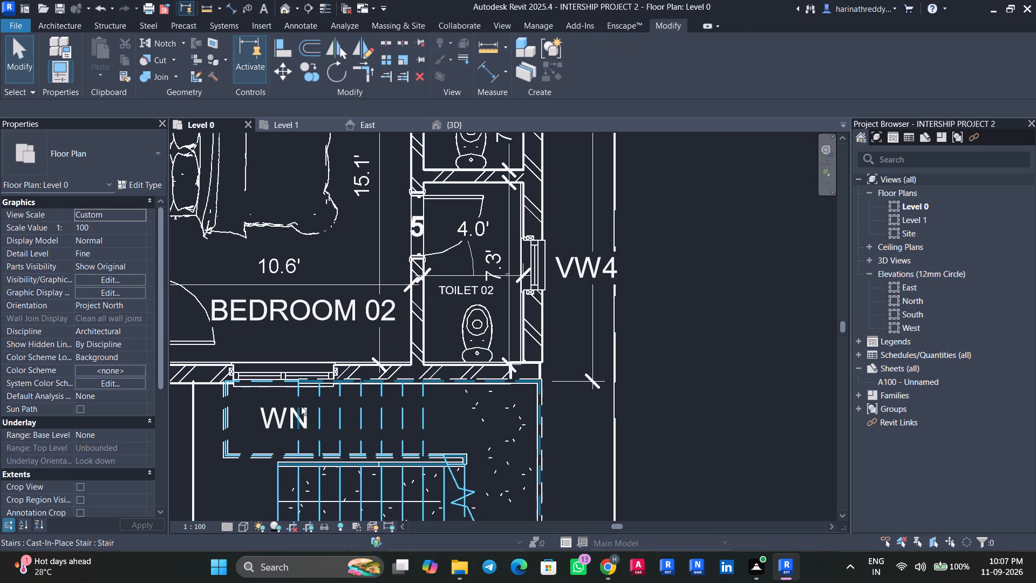
Move the WN window tag off the staircase into Bedroom 02, between the room label and the window.
{"action": "left_click", "coordinate": [295, 409]}
{"action": "key", "text": "Escape"}
{"action": "left_click", "coordinate": [268, 415]}
{"action": "left_click_drag", "start_coordinate": [282, 433], "coordinate": [282, 347]}
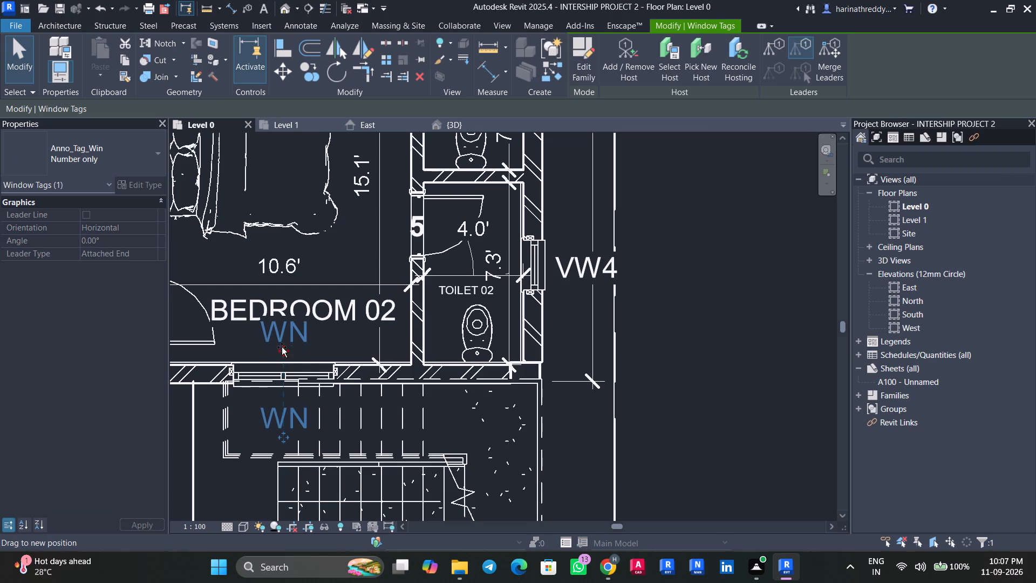
{"action": "left_click_drag", "start_coordinate": [282, 347], "coordinate": [282, 359]}
{"action": "key", "text": "Escape"}
Set the mark of the Bedroom 02 window beside the staircase to W2.
{"action": "scroll", "coordinate": [713, 420], "scroll_direction": "down", "scroll_amount": 3}
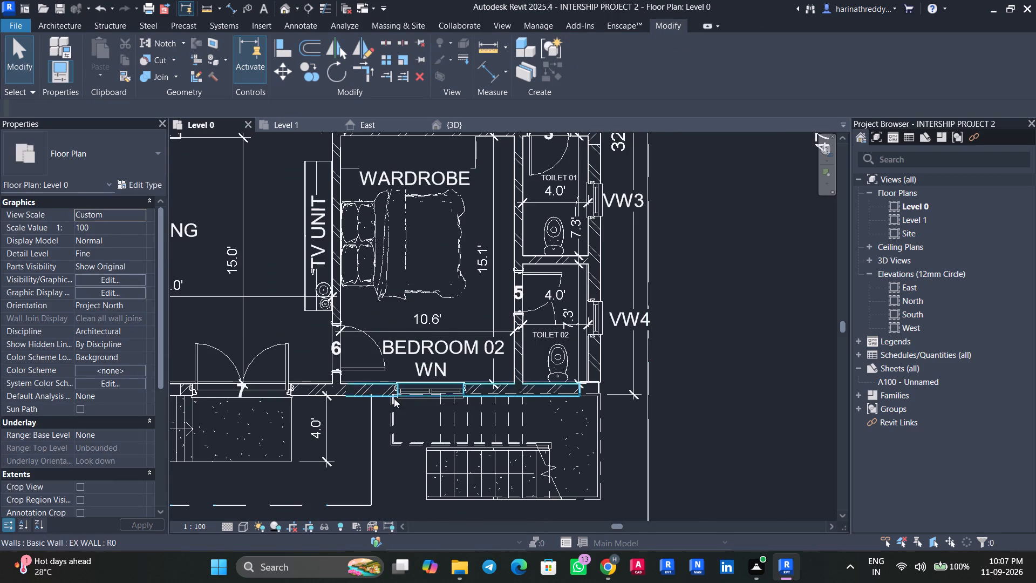
{"action": "scroll", "coordinate": [403, 393], "scroll_direction": "up", "scroll_amount": 2}
{"action": "scroll", "coordinate": [403, 393], "scroll_direction": "down", "scroll_amount": 1}
{"action": "scroll", "coordinate": [403, 393], "scroll_direction": "up", "scroll_amount": 2}
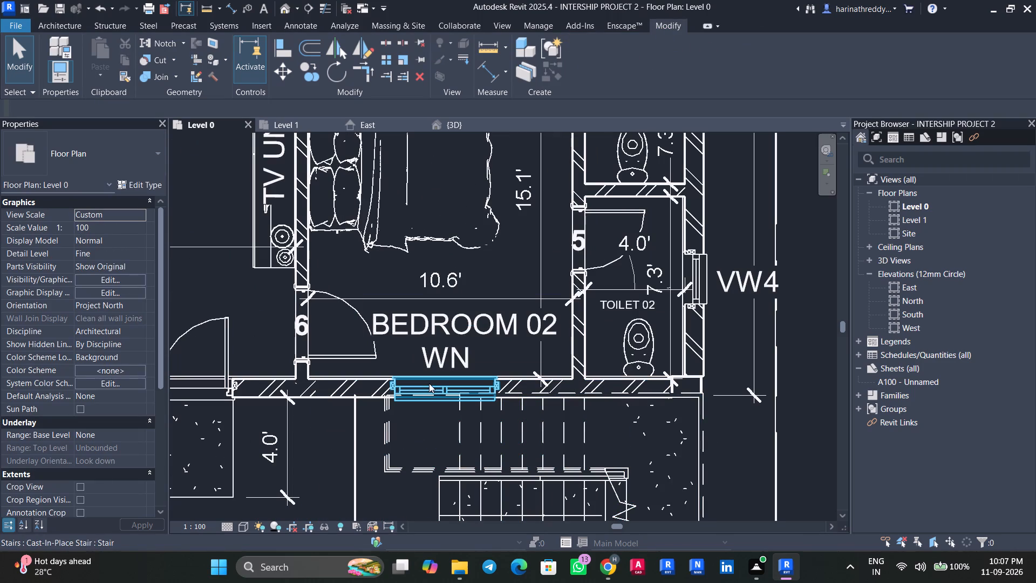
{"action": "key", "text": "Tab"}
{"action": "left_click", "coordinate": [431, 381]}
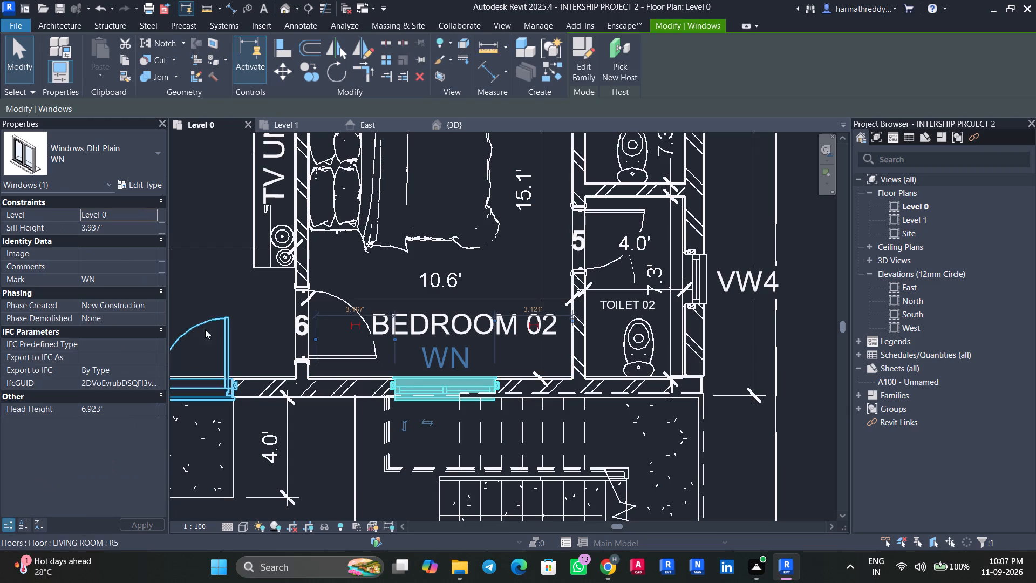
{"action": "left_click", "coordinate": [110, 274]}
{"action": "type", "text": "W2"}
{"action": "left_click", "coordinate": [833, 432]}
{"action": "scroll", "coordinate": [800, 442], "scroll_direction": "up", "scroll_amount": 1}
{"action": "scroll", "coordinate": [800, 442], "scroll_direction": "down", "scroll_amount": 1}
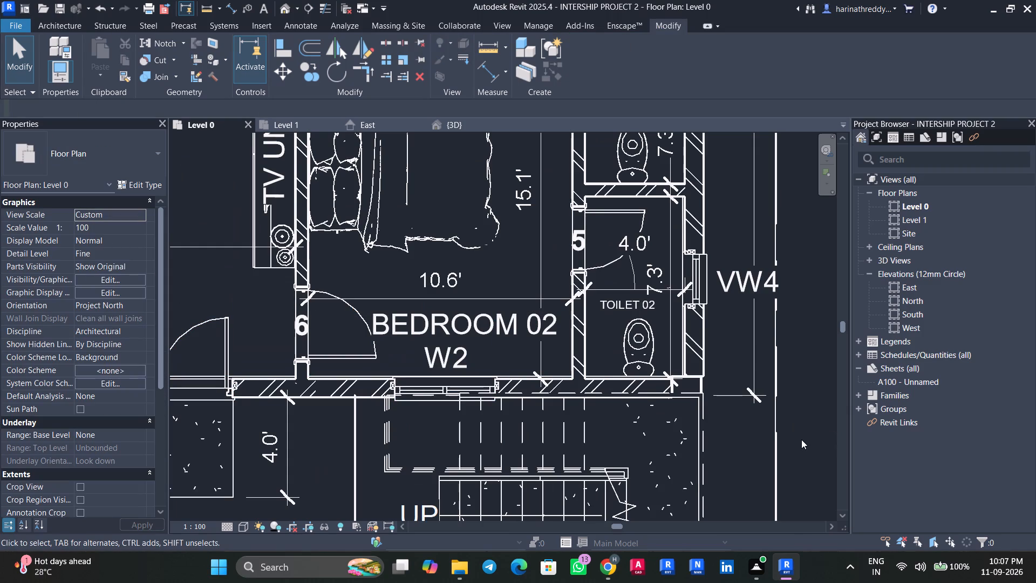
Set the mark of the Living room's double entrance door to D1.
{"action": "middle_click_drag", "start_coordinate": [324, 429], "coordinate": [332, 433]}
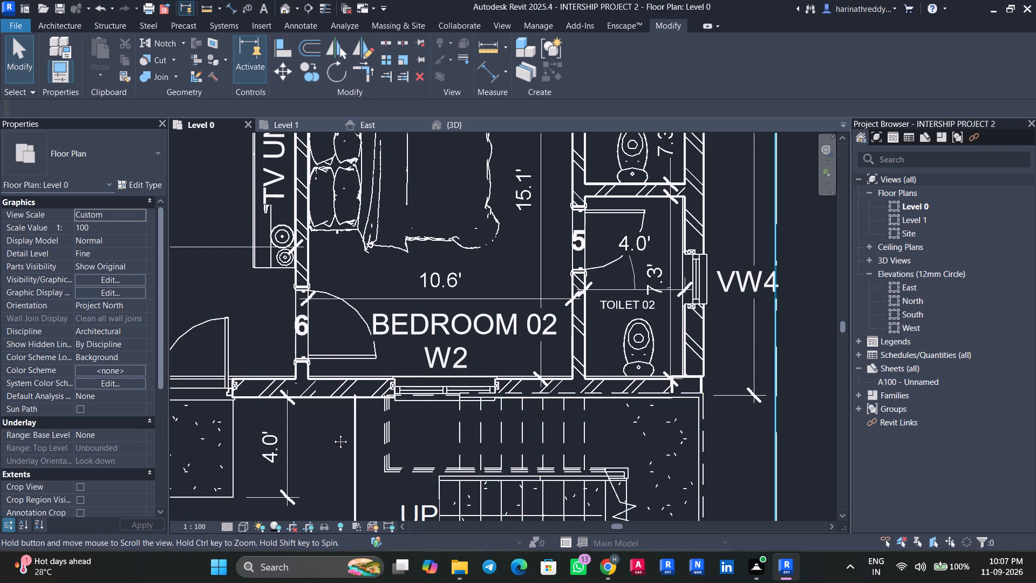
{"action": "middle_click_drag", "start_coordinate": [332, 433], "coordinate": [475, 438]}
{"action": "left_click", "coordinate": [311, 381]}
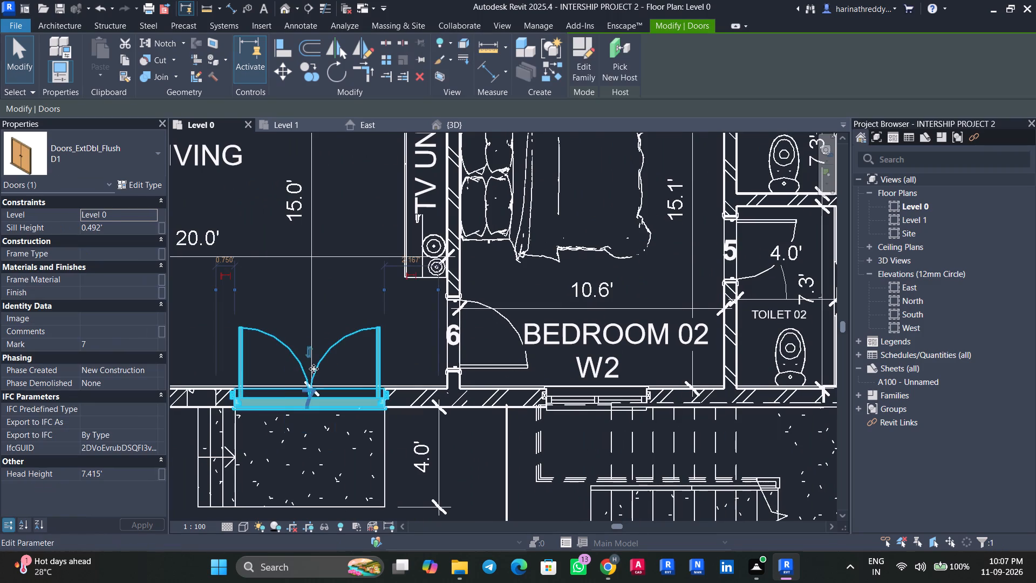
{"action": "left_click", "coordinate": [97, 343]}
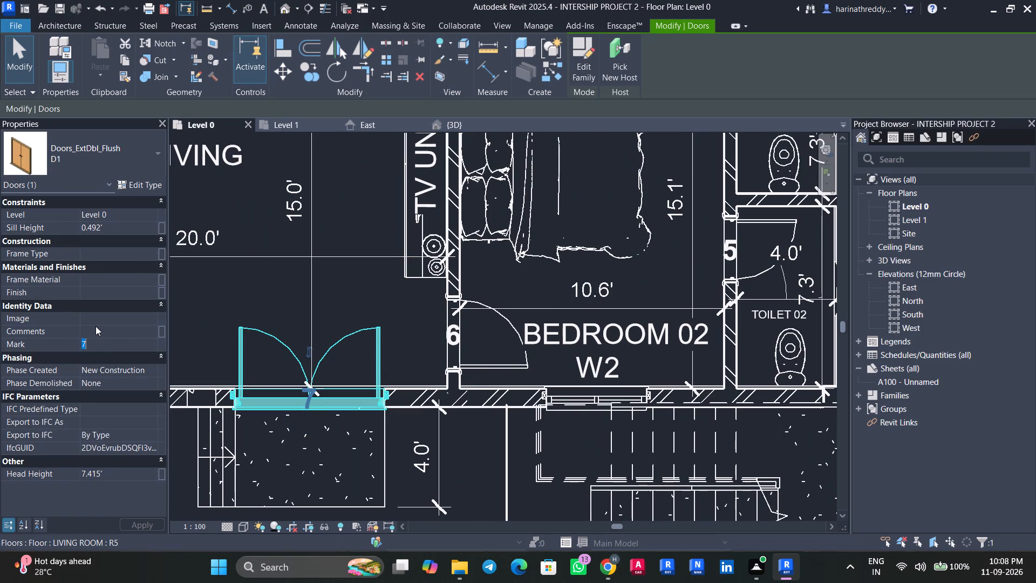
{"action": "type", "text": "D1"}
{"action": "left_click", "coordinate": [267, 280]}
{"action": "key", "text": "Escape"}
Move the D1 door tag off the wall onto the entrance landing just outside the double door.
{"action": "left_click", "coordinate": [305, 406]}
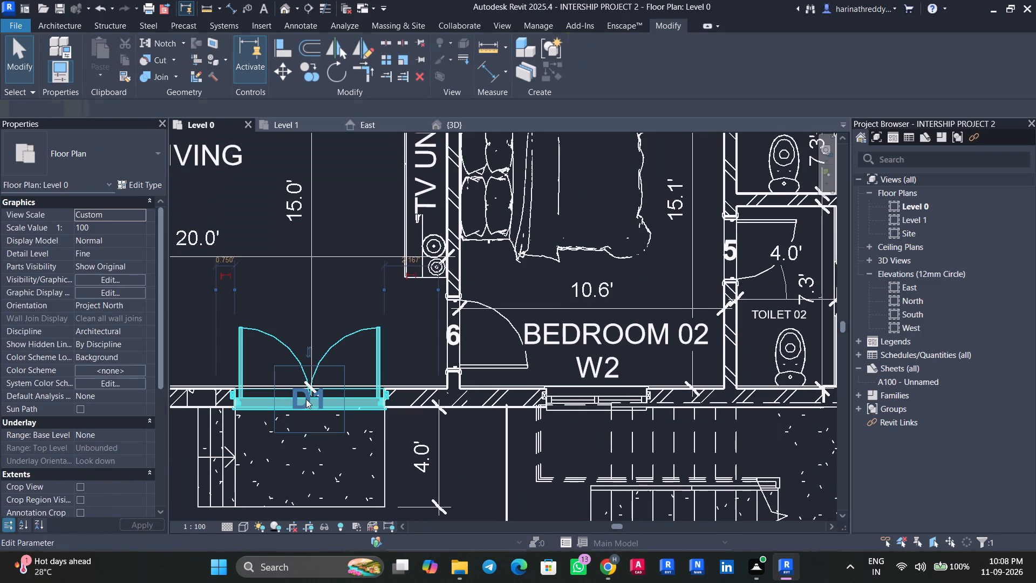
{"action": "scroll", "coordinate": [302, 397], "scroll_direction": "up", "scroll_amount": 3}
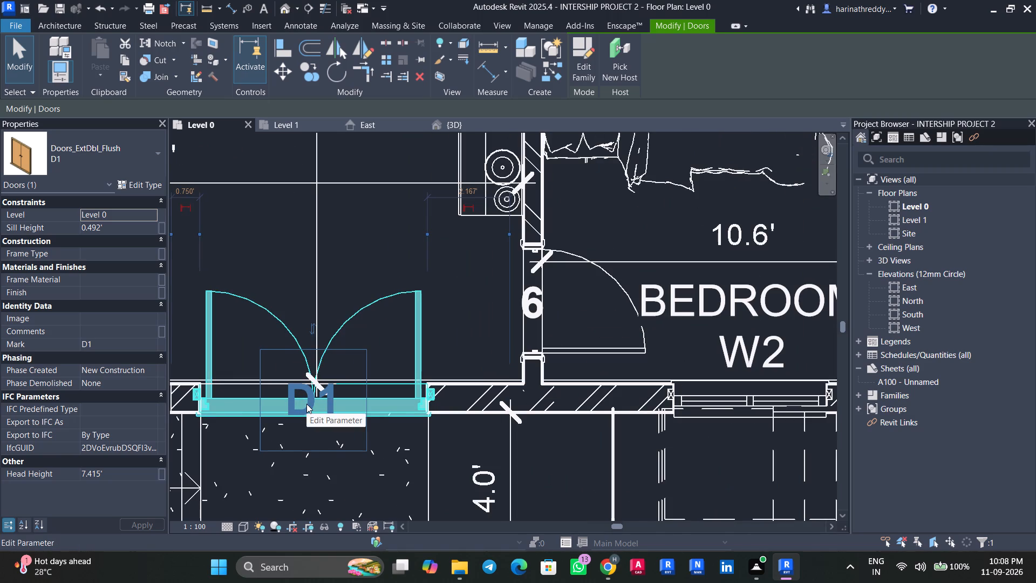
{"action": "key", "text": "Down"}
{"action": "key", "text": "Down"}
{"action": "key", "text": "Down"}
{"action": "key", "text": "Down"}
{"action": "key", "text": "Down"}
{"action": "key", "text": "Escape"}
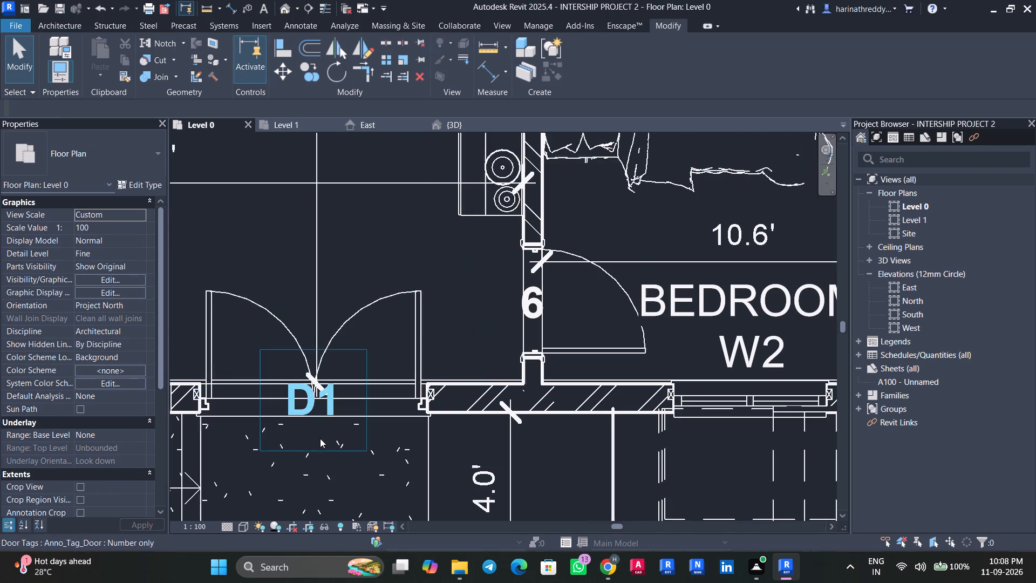
{"action": "key", "text": "Tab"}
{"action": "left_click", "coordinate": [311, 419]}
{"action": "left_click_drag", "start_coordinate": [315, 429], "coordinate": [316, 478]}
{"action": "scroll", "coordinate": [315, 477], "scroll_direction": "down", "scroll_amount": 2}
{"action": "key", "text": "Escape"}
Set the mark of the door between the Living room and Bedroom 02 to D3.
{"action": "scroll", "coordinate": [454, 490], "scroll_direction": "down", "scroll_amount": 4}
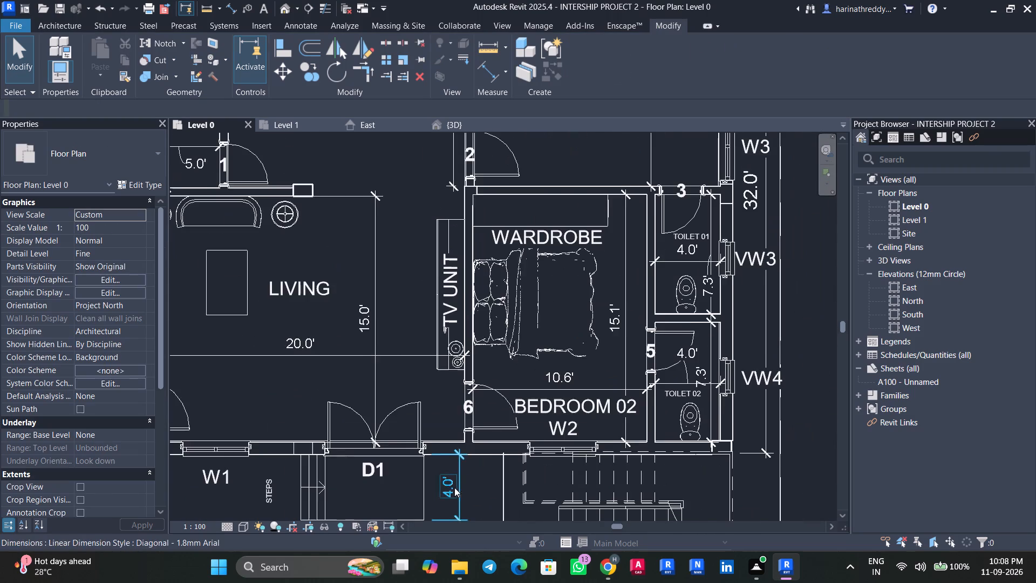
{"action": "scroll", "coordinate": [468, 404], "scroll_direction": "up", "scroll_amount": 5}
{"action": "left_click", "coordinate": [527, 384]}
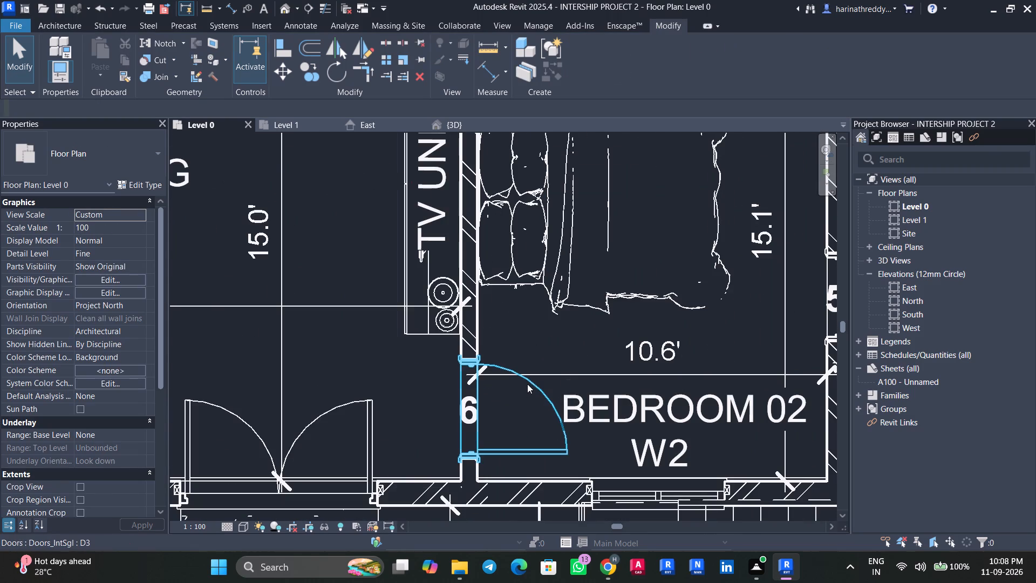
{"action": "left_click", "coordinate": [117, 228]}
{"action": "left_click", "coordinate": [124, 344]}
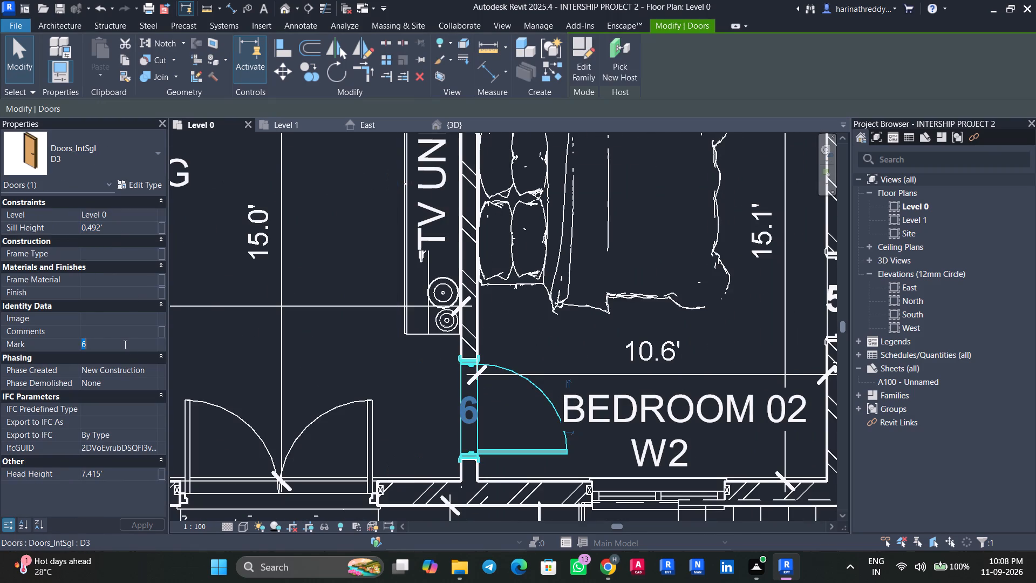
{"action": "key", "text": "d"}
{"action": "key", "text": "3"}
{"action": "left_click", "coordinate": [359, 379]}
{"action": "key", "text": "Escape"}
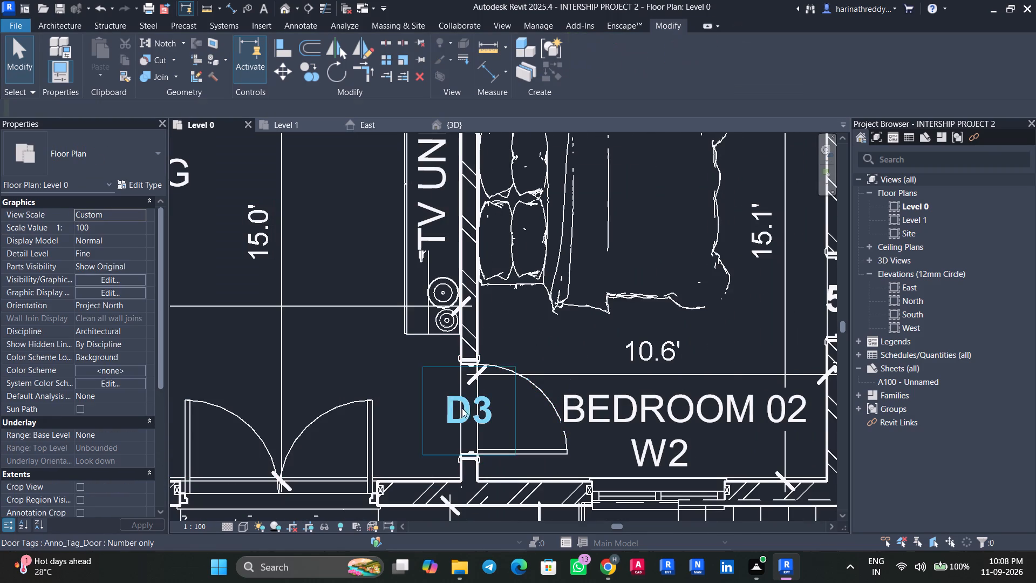
Set the mark of the Toilet 02 door to D4.
{"action": "scroll", "coordinate": [385, 408], "scroll_direction": "down", "scroll_amount": 4}
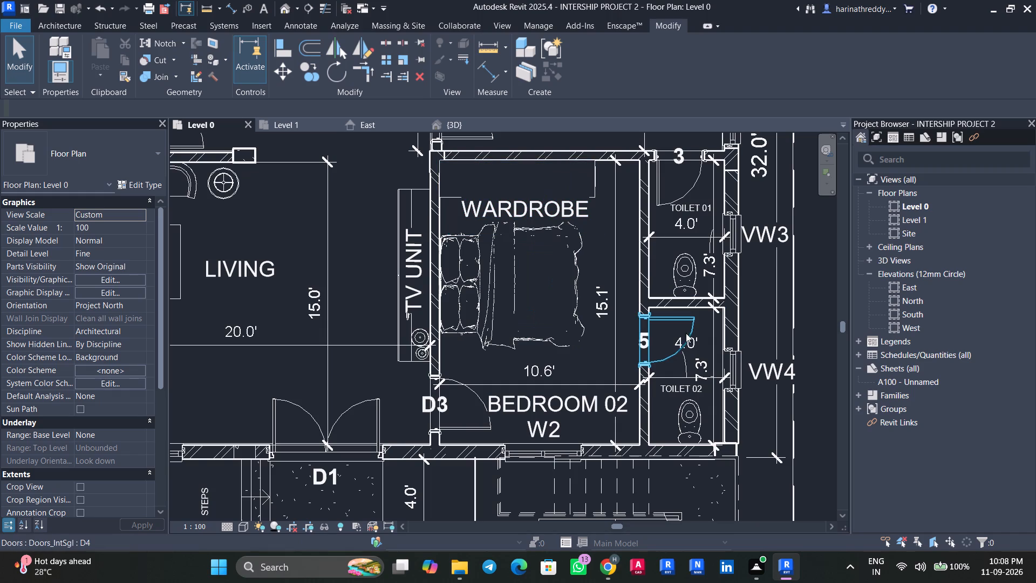
{"action": "left_click", "coordinate": [686, 316]}
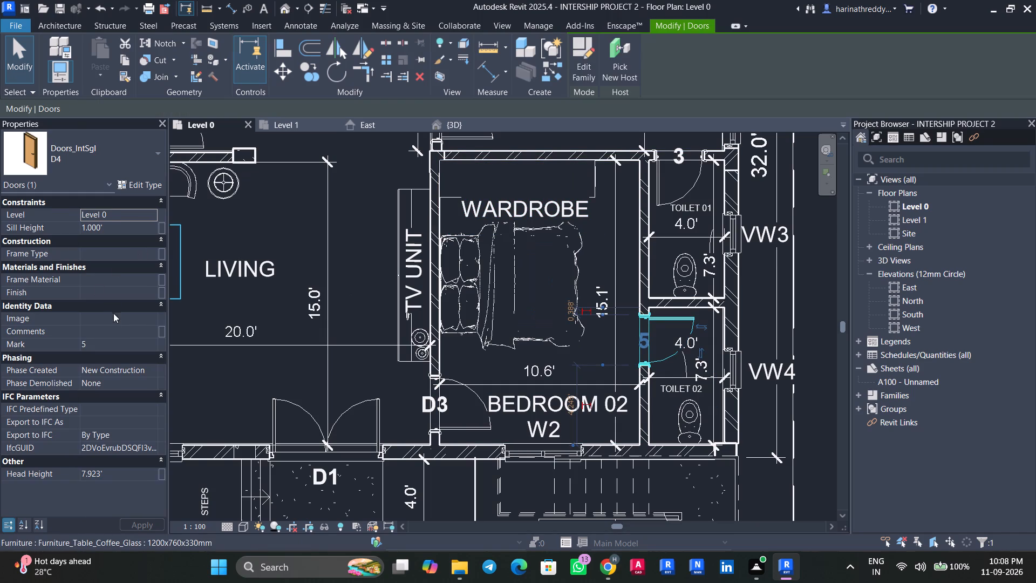
{"action": "left_click", "coordinate": [103, 344]}
{"action": "key", "text": "d"}
{"action": "key", "text": "4"}
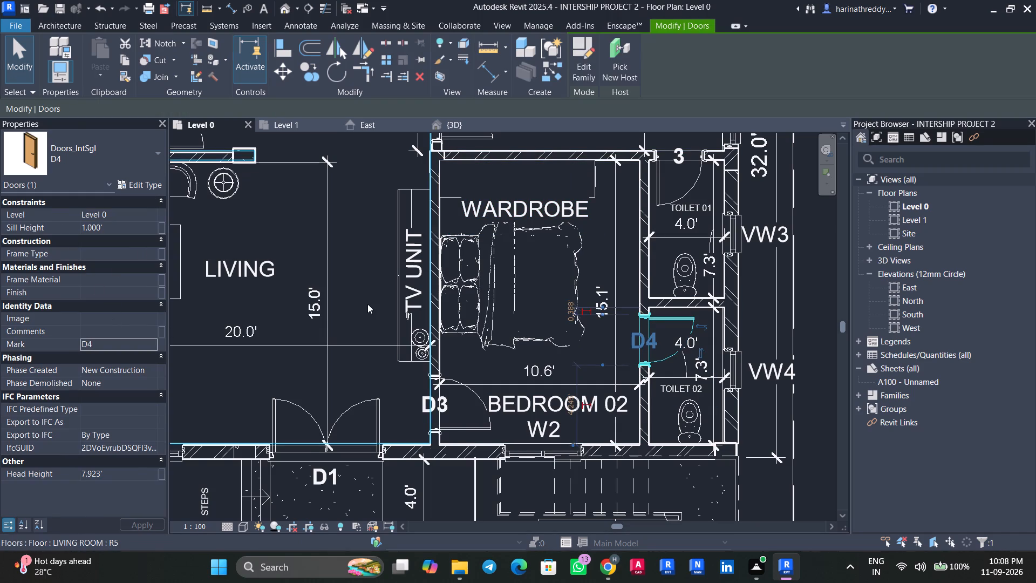
{"action": "left_click", "coordinate": [365, 297]}
{"action": "key", "text": "Escape"}
Set the mark of the Toilet 01 door to D5.
{"action": "left_click", "coordinate": [670, 166]}
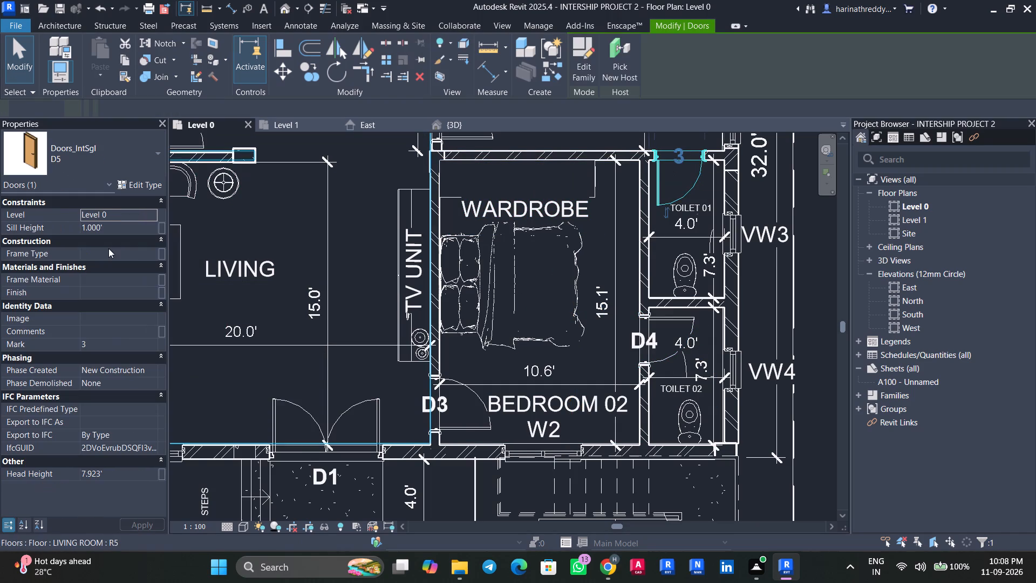
{"action": "left_click", "coordinate": [106, 344]}
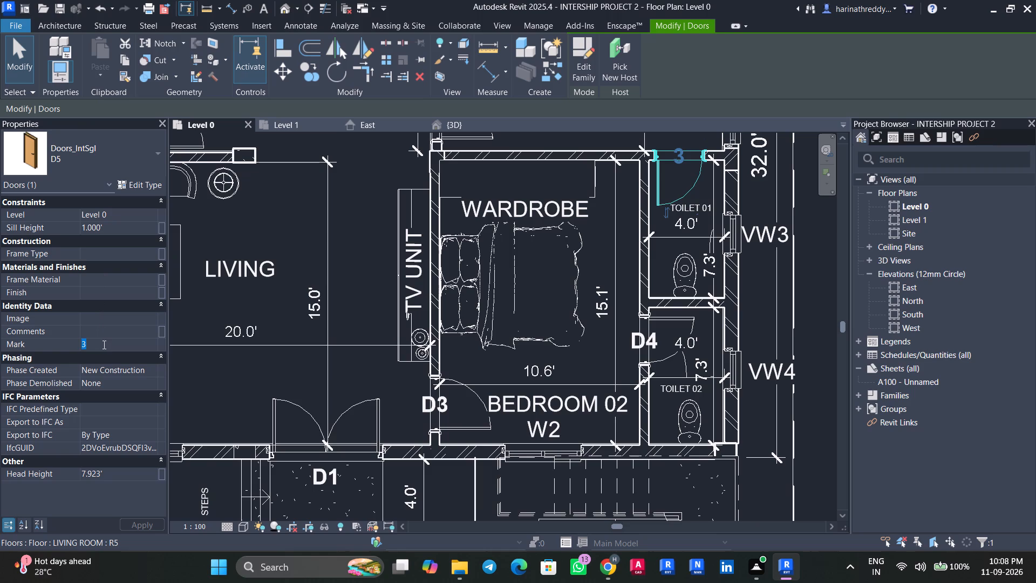
{"action": "key", "text": "d"}
{"action": "key", "text": "5"}
{"action": "key", "text": "Escape"}
Set the mark of the Bedroom 1 door to D6.
{"action": "middle_click_drag", "start_coordinate": [359, 220], "coordinate": [344, 347]}
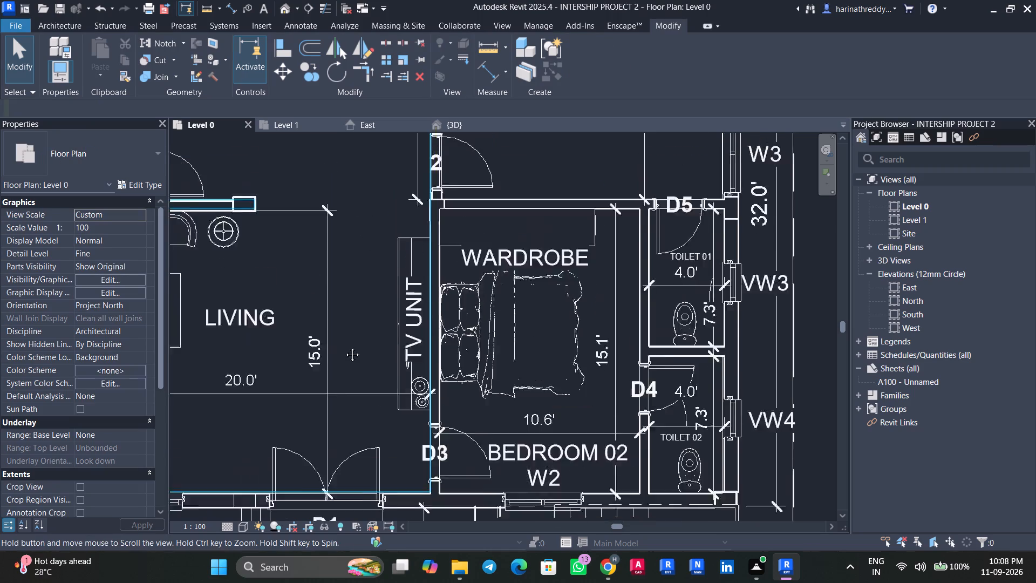
{"action": "middle_click_drag", "start_coordinate": [344, 347], "coordinate": [309, 467]}
{"action": "left_click", "coordinate": [430, 358]}
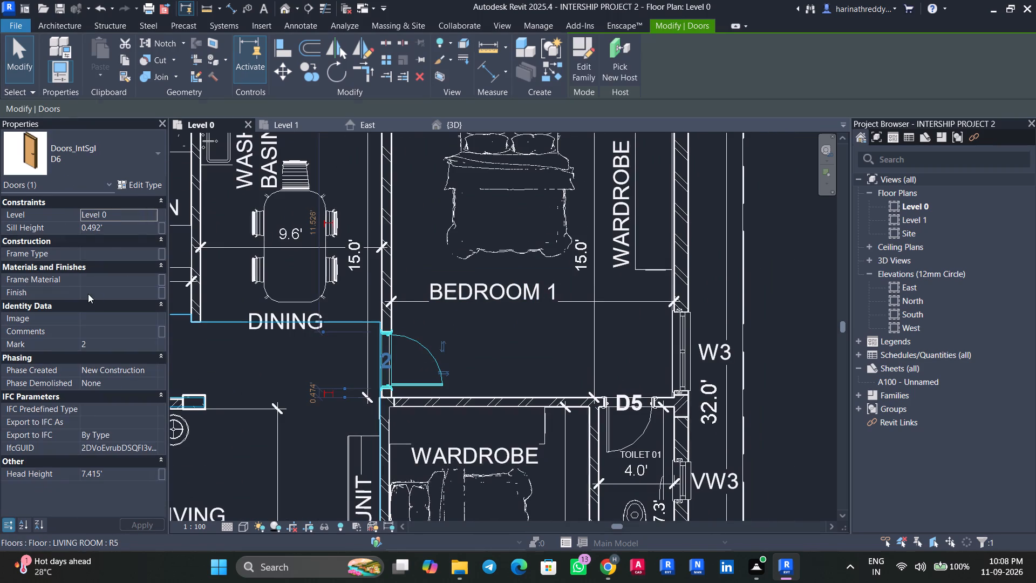
{"action": "left_click", "coordinate": [104, 342]}
{"action": "type", "text": "D6"}
{"action": "left_click", "coordinate": [310, 350]}
{"action": "key", "text": "Escape"}
Set the mark of the door to the small 5.0' by 4.0' room below the kitchen to D7.
{"action": "scroll", "coordinate": [264, 380], "scroll_direction": "down", "scroll_amount": 2}
{"action": "middle_click_drag", "start_coordinate": [264, 380], "coordinate": [297, 412]}
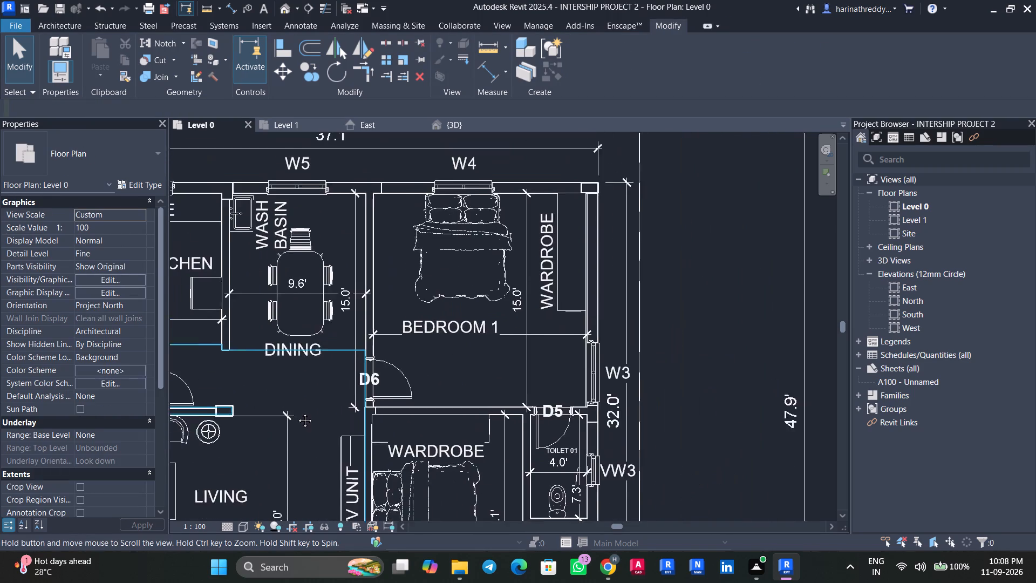
{"action": "middle_click_drag", "start_coordinate": [297, 412], "coordinate": [449, 376]}
{"action": "scroll", "coordinate": [353, 365], "scroll_direction": "up", "scroll_amount": 4}
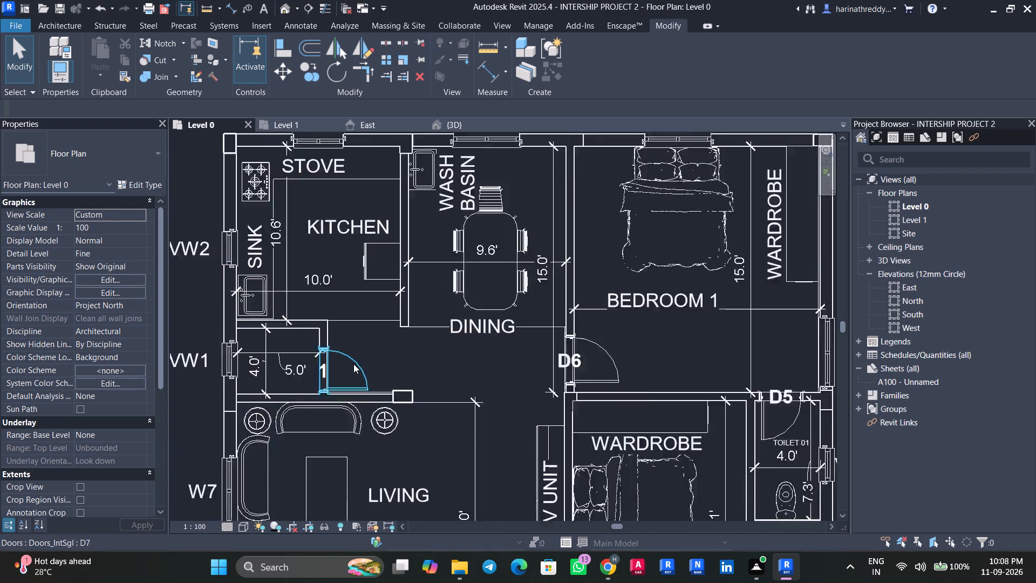
{"action": "left_click", "coordinate": [353, 364]}
{"action": "left_click", "coordinate": [94, 347]}
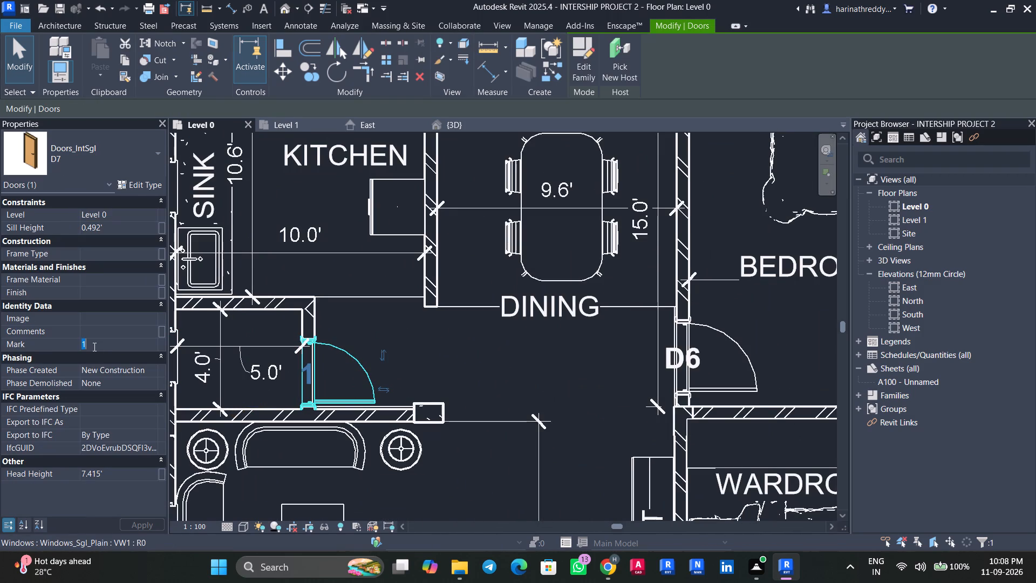
{"action": "key", "text": "d"}
{"action": "key", "text": "7"}
{"action": "left_click", "coordinate": [431, 372]}
{"action": "key", "text": "Escape"}
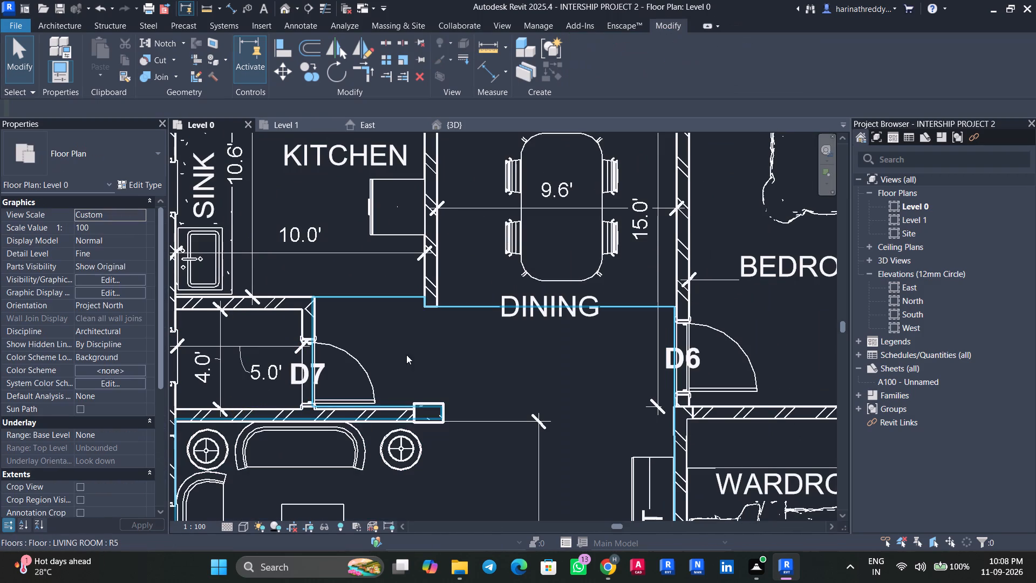
Review the door and window tags across the whole Level 0 floor plan.
{"action": "scroll", "coordinate": [306, 314], "scroll_direction": "down", "scroll_amount": 4}
{"action": "middle_click_drag", "start_coordinate": [443, 351], "coordinate": [434, 321]}
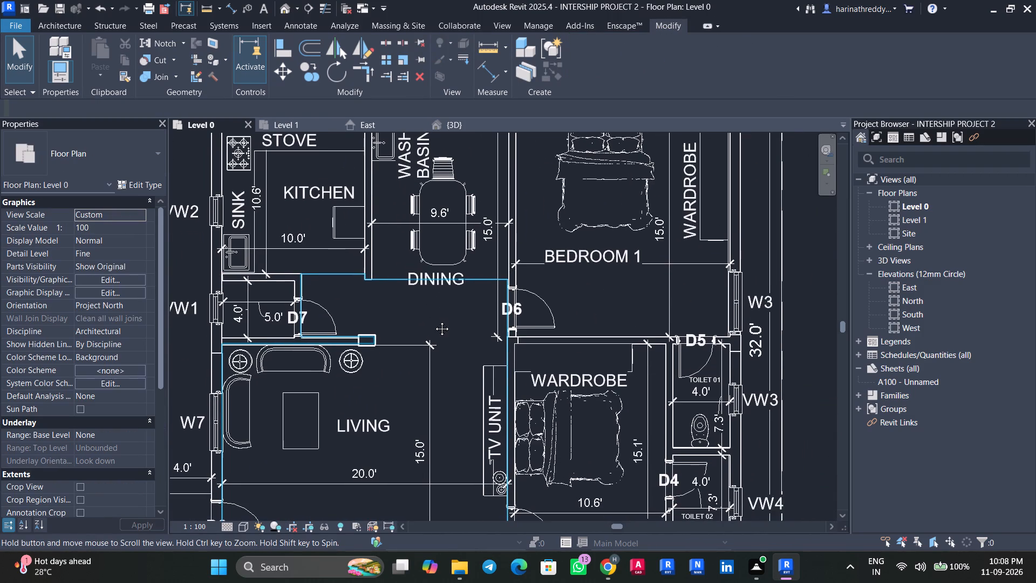
{"action": "middle_click_drag", "start_coordinate": [434, 321], "coordinate": [423, 263]}
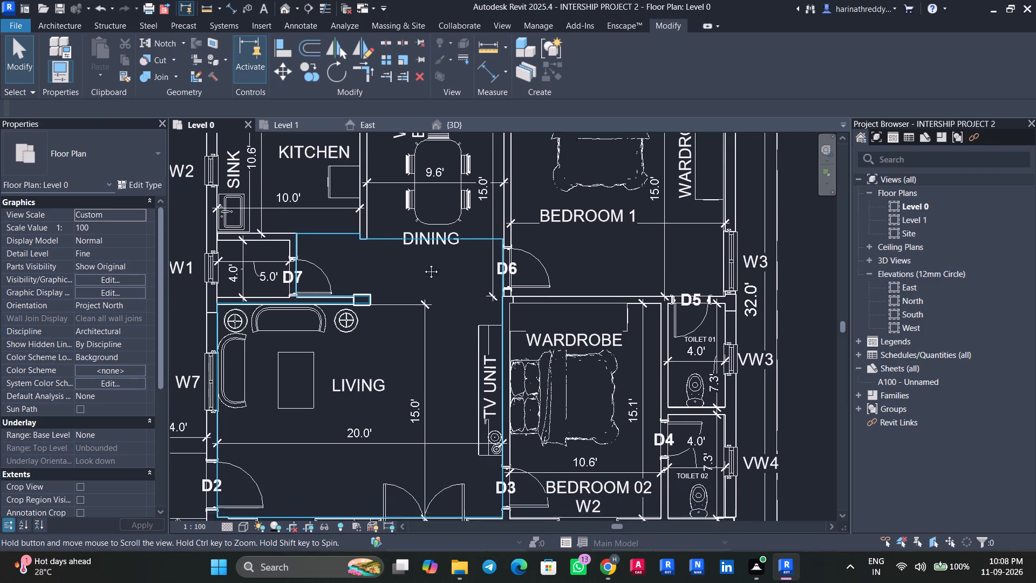
{"action": "middle_click_drag", "start_coordinate": [423, 263], "coordinate": [416, 215]}
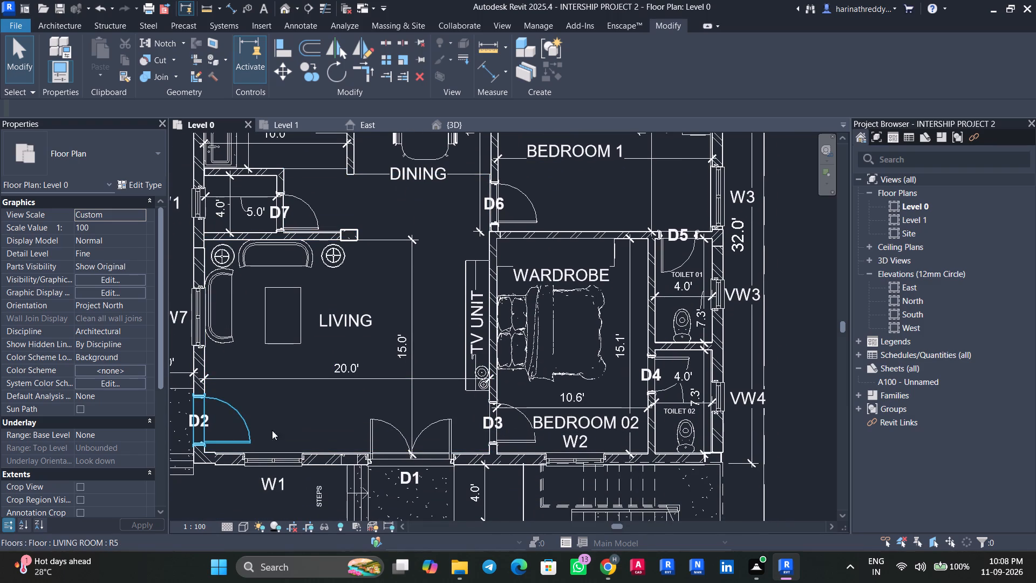
{"action": "scroll", "coordinate": [322, 424], "scroll_direction": "down", "scroll_amount": 3}
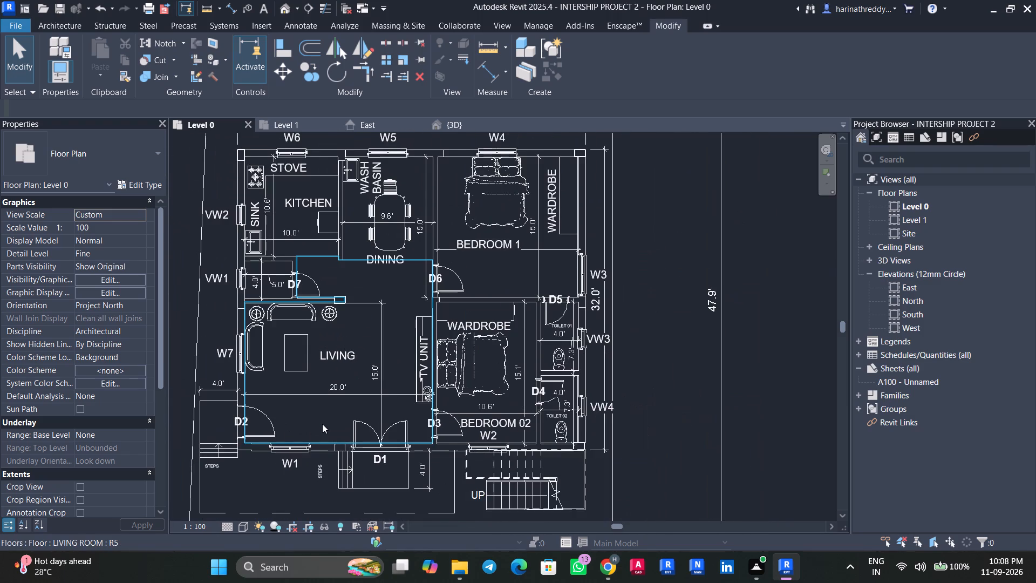
{"action": "scroll", "coordinate": [377, 277], "scroll_direction": "up", "scroll_amount": 3}
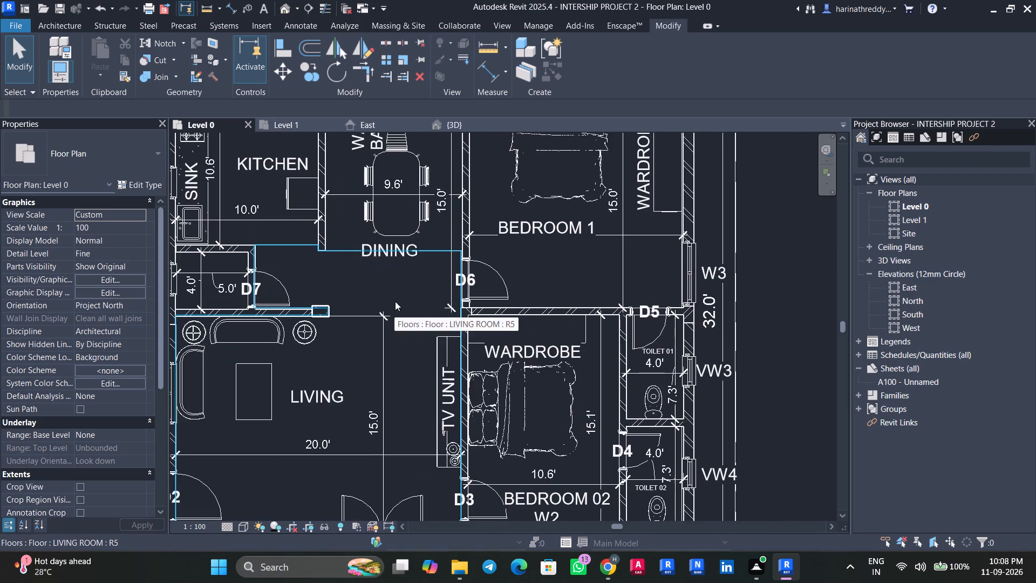
{"action": "middle_click_drag", "start_coordinate": [395, 297], "coordinate": [385, 294]}
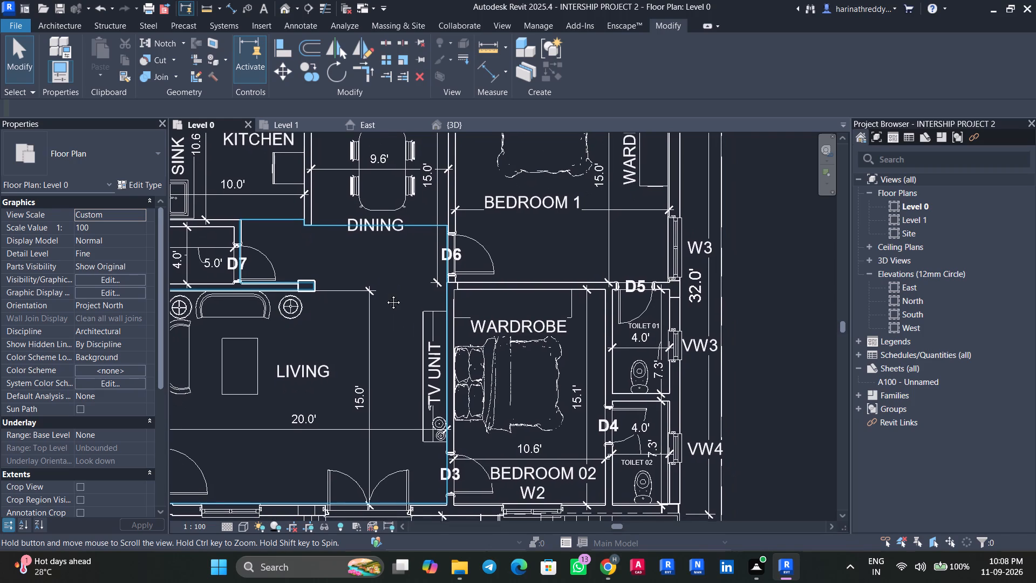
{"action": "middle_click_drag", "start_coordinate": [385, 294], "coordinate": [440, 293]}
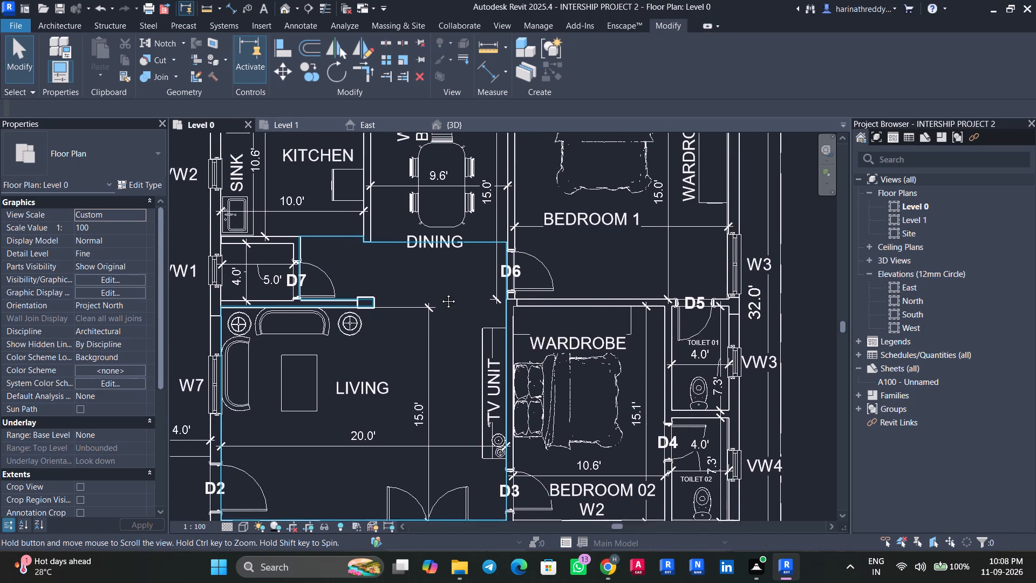
{"action": "middle_click_drag", "start_coordinate": [440, 293], "coordinate": [431, 375]}
{"action": "scroll", "coordinate": [431, 375], "scroll_direction": "down", "scroll_amount": 3}
{"action": "scroll", "coordinate": [839, 438], "scroll_direction": "down", "scroll_amount": 4}
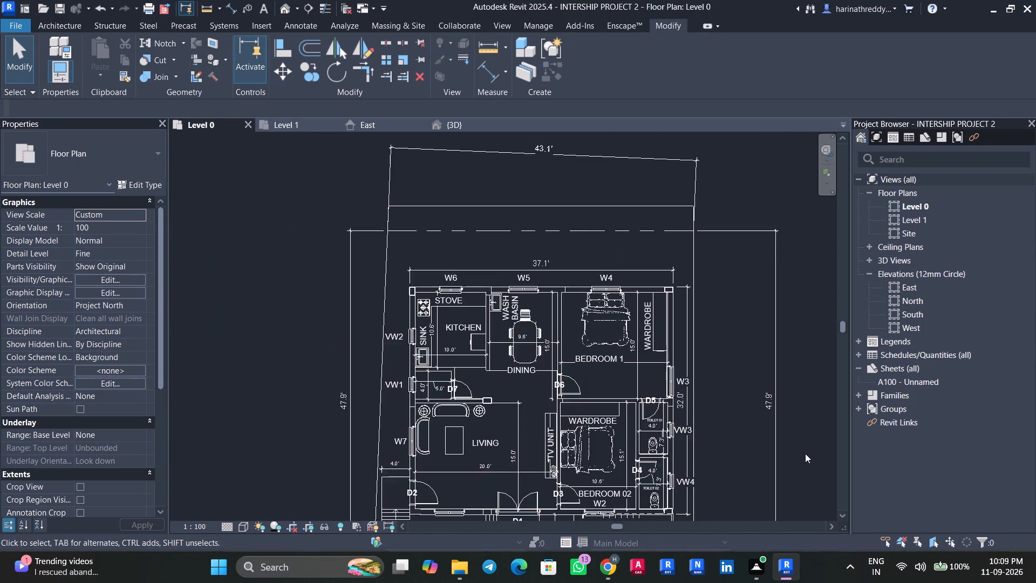
{"action": "middle_click_drag", "start_coordinate": [803, 451], "coordinate": [776, 360]}
{"action": "scroll", "coordinate": [776, 361], "scroll_direction": "down", "scroll_amount": 1}
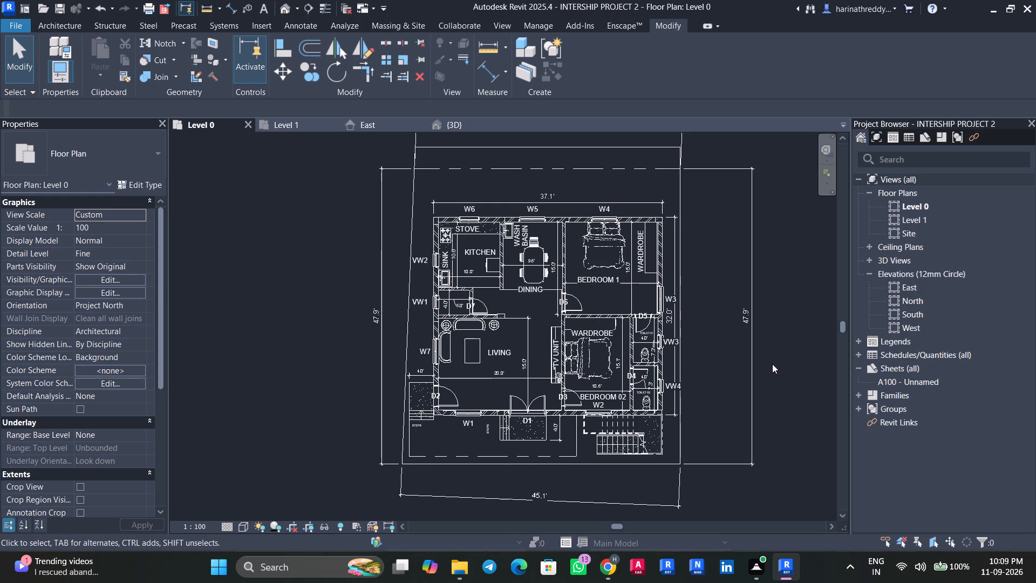
{"action": "scroll", "coordinate": [584, 456], "scroll_direction": "up", "scroll_amount": 2}
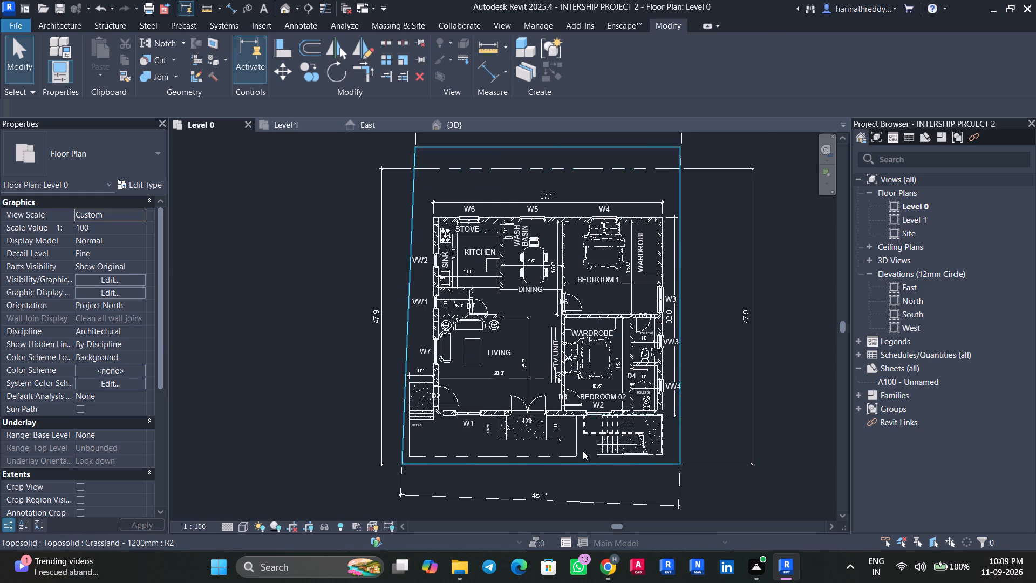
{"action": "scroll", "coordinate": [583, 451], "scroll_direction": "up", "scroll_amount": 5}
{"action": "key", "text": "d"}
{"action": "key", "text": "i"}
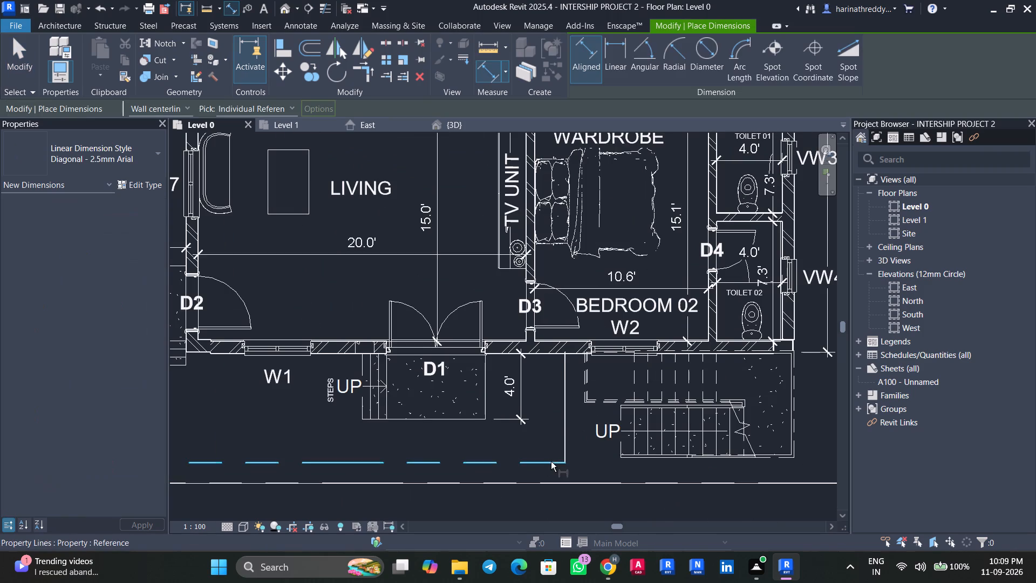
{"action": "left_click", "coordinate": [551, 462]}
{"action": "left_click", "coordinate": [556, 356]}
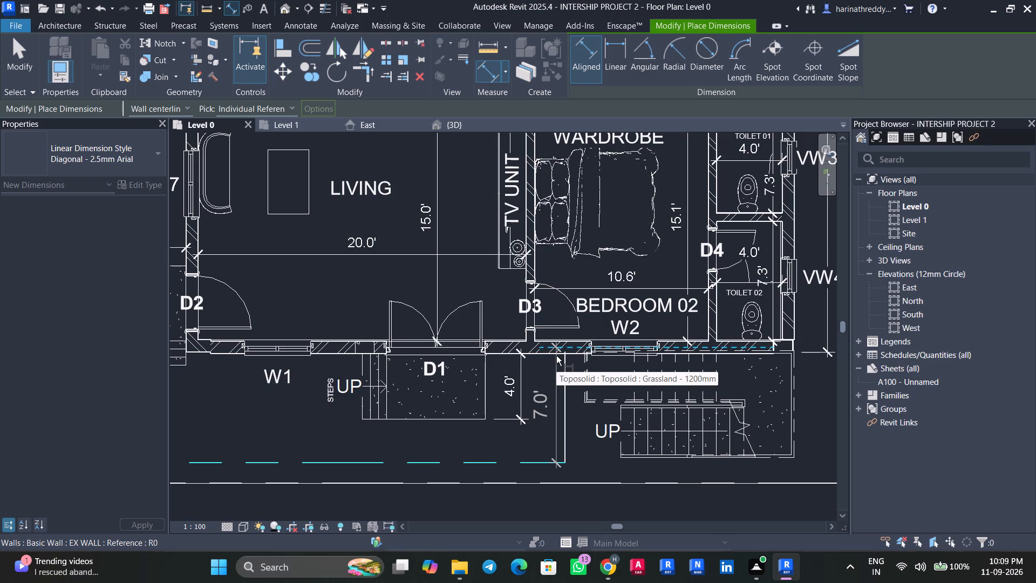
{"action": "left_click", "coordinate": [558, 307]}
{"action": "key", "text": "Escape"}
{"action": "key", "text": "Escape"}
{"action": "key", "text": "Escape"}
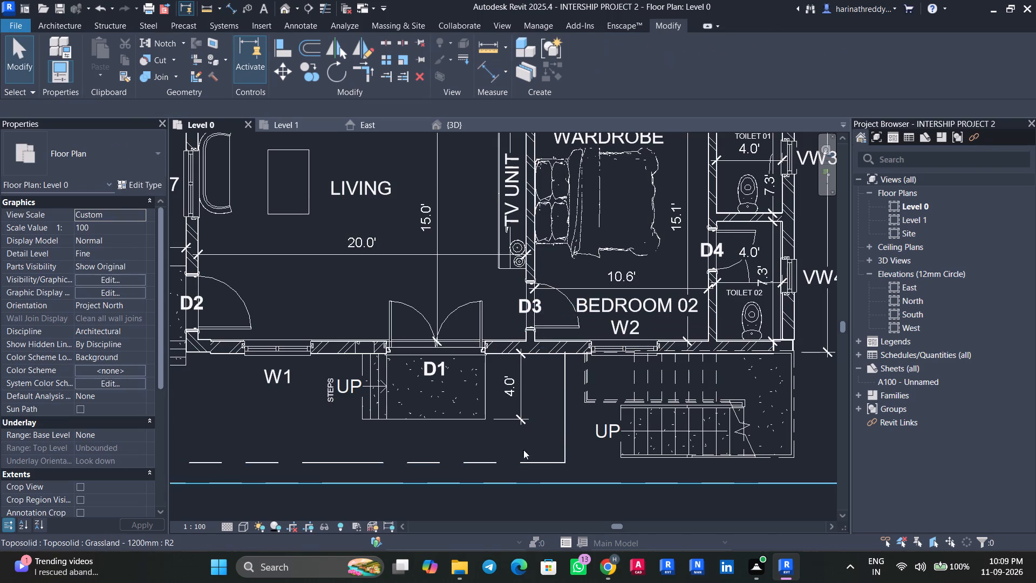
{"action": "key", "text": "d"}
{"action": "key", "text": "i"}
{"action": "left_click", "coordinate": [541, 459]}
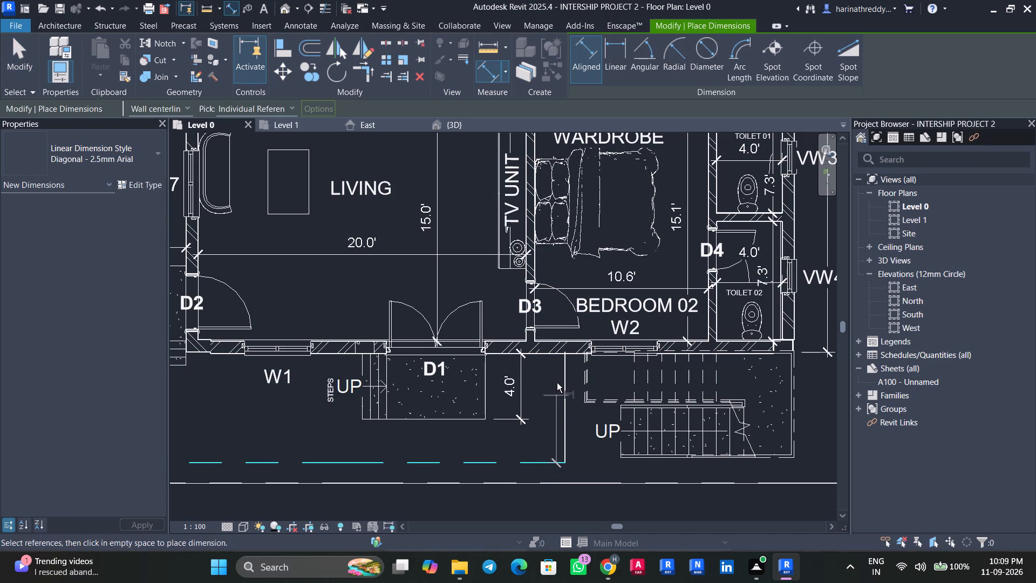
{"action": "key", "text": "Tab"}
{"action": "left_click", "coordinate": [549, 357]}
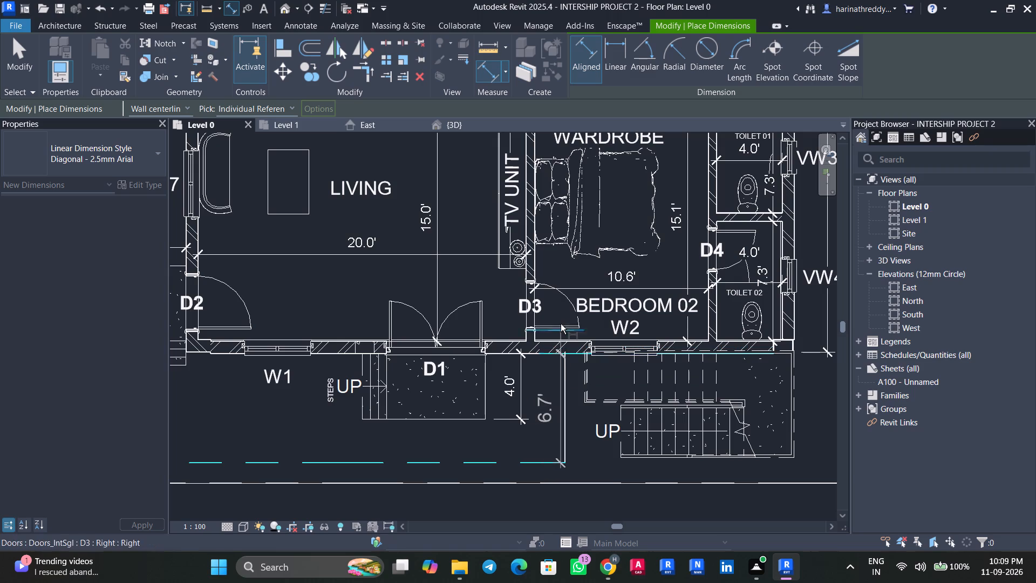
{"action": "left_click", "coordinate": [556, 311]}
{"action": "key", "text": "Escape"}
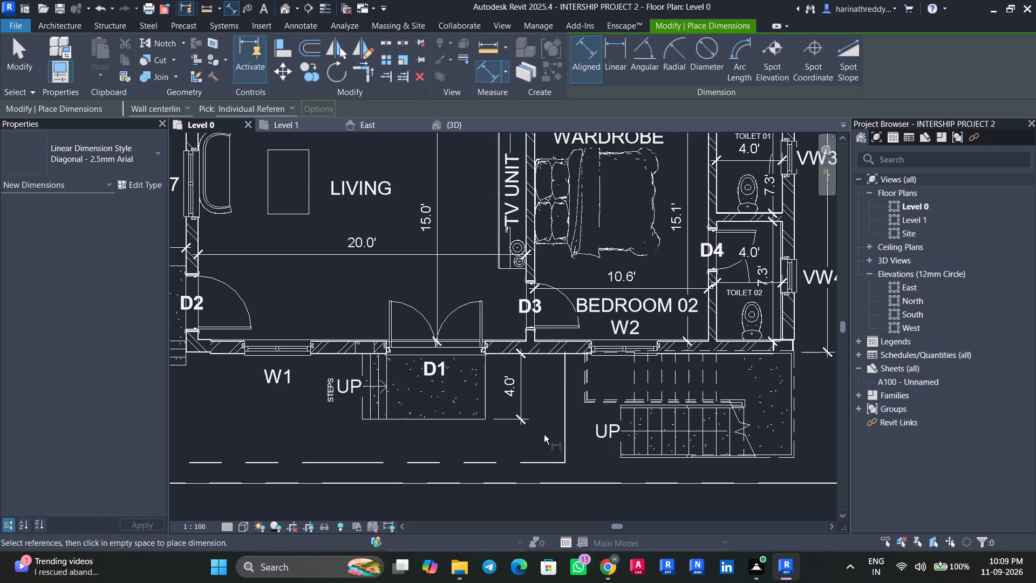
Add an aligned dimension from the front property line to the exterior wall face between door D1 and the staircase.
{"action": "double_click", "coordinate": [546, 456]}
{"action": "key", "text": "Tab"}
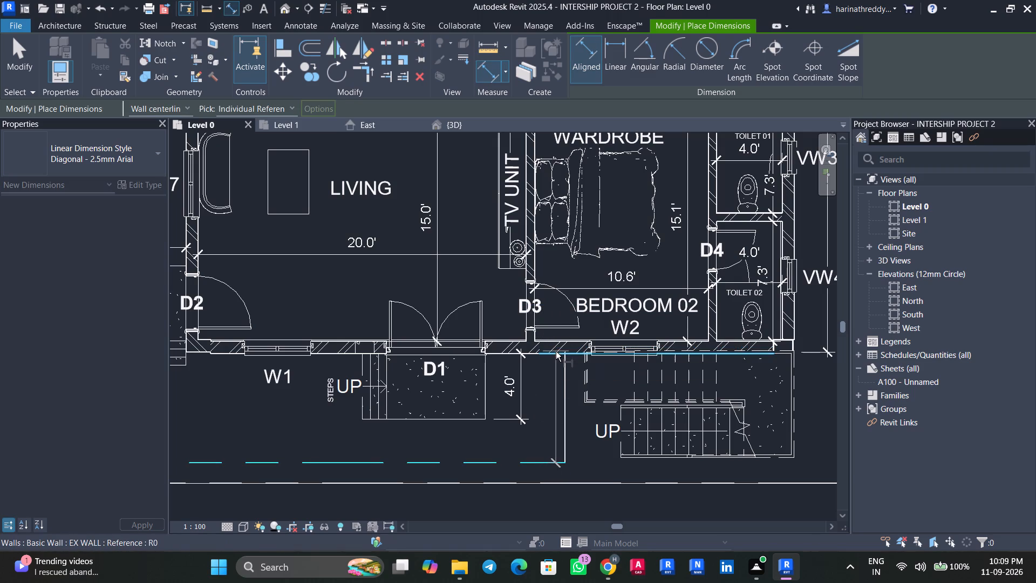
{"action": "left_click", "coordinate": [555, 354]}
{"action": "left_click", "coordinate": [557, 318]}
{"action": "key", "text": "Escape"}
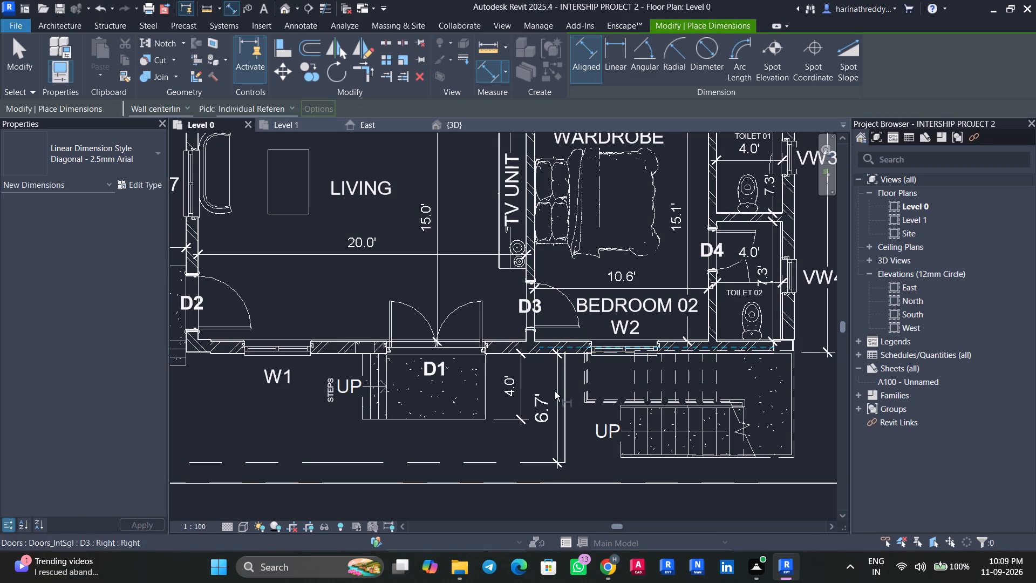
{"action": "key", "text": "Escape"}
{"action": "key", "text": "Escape"}
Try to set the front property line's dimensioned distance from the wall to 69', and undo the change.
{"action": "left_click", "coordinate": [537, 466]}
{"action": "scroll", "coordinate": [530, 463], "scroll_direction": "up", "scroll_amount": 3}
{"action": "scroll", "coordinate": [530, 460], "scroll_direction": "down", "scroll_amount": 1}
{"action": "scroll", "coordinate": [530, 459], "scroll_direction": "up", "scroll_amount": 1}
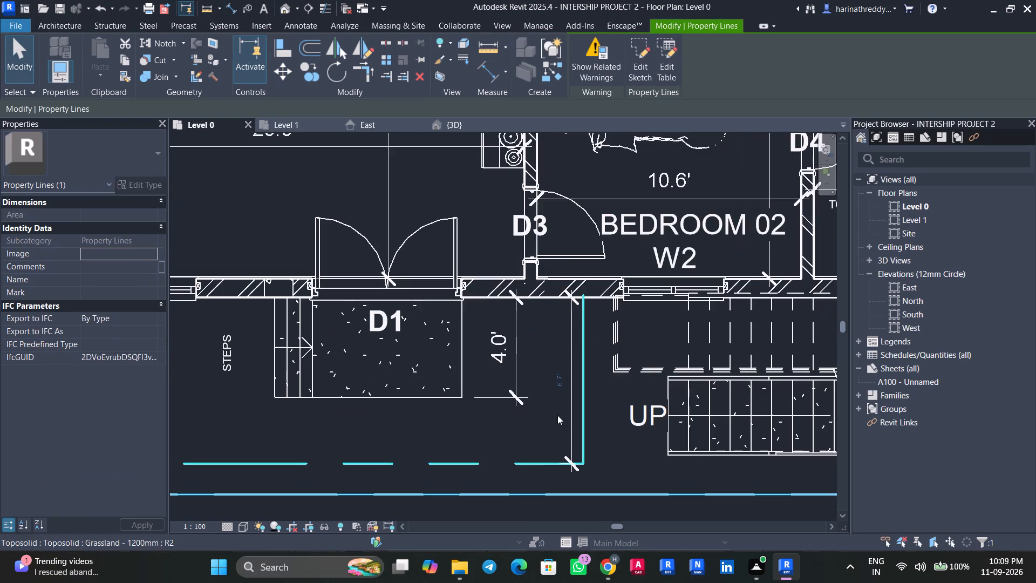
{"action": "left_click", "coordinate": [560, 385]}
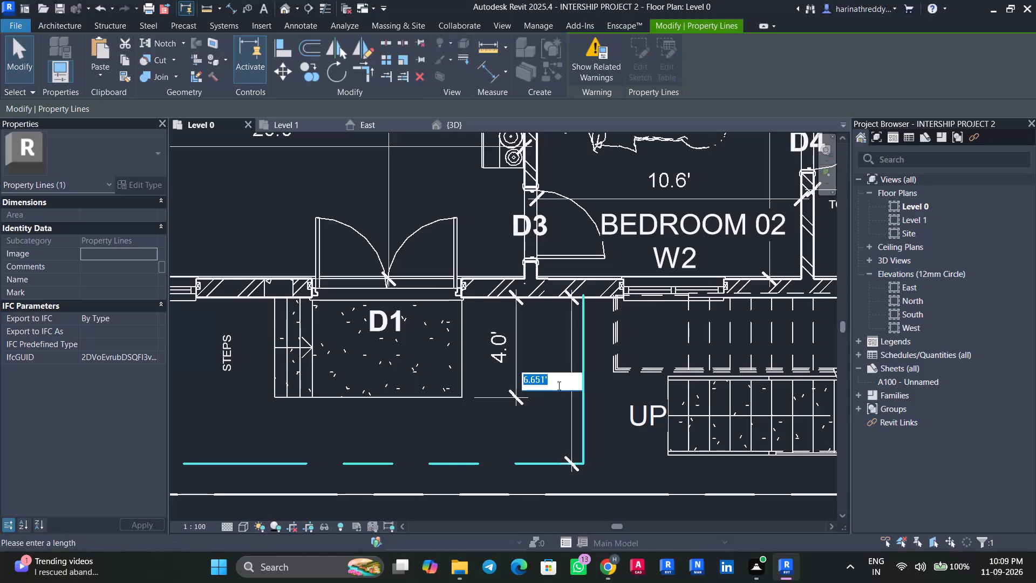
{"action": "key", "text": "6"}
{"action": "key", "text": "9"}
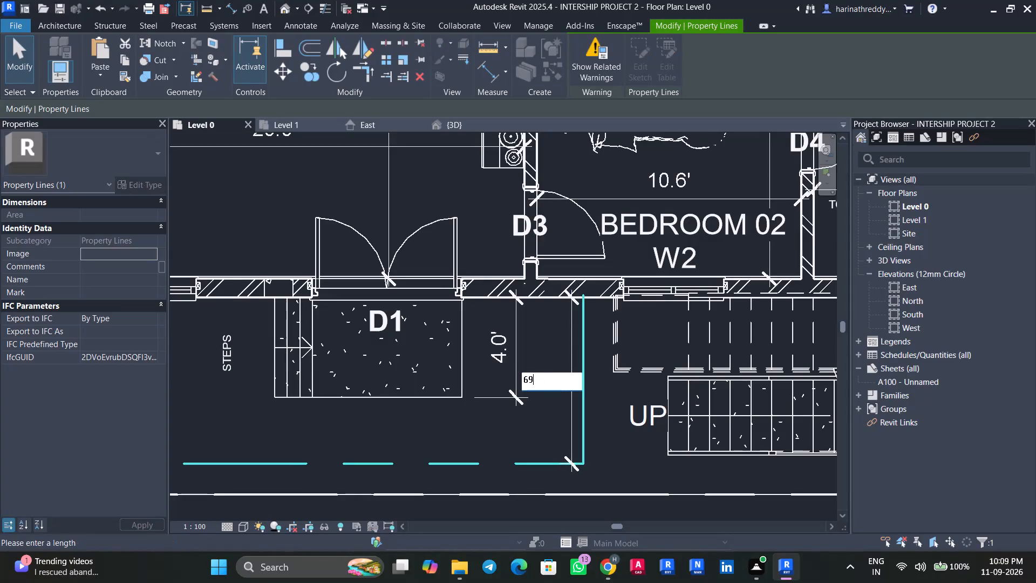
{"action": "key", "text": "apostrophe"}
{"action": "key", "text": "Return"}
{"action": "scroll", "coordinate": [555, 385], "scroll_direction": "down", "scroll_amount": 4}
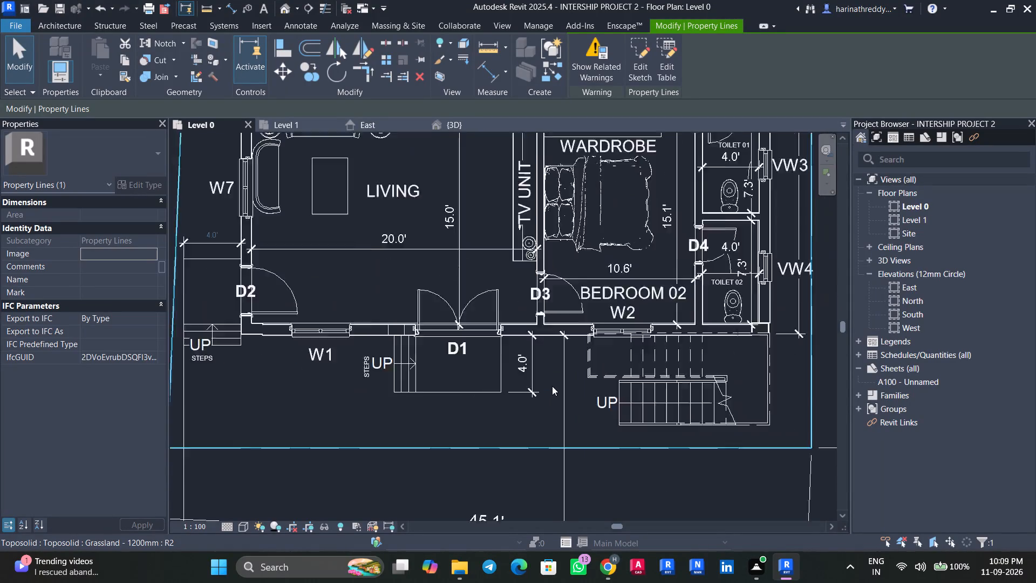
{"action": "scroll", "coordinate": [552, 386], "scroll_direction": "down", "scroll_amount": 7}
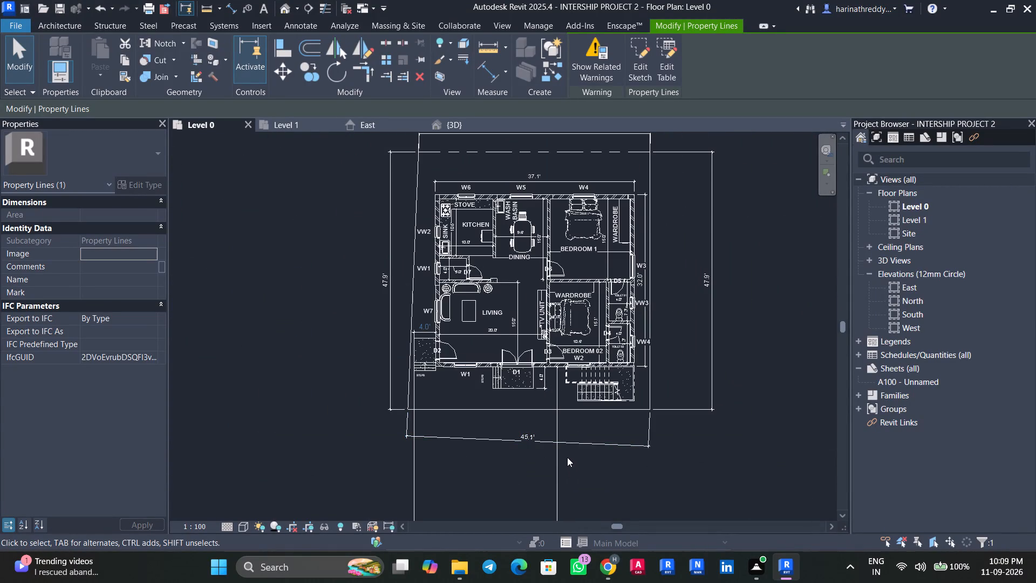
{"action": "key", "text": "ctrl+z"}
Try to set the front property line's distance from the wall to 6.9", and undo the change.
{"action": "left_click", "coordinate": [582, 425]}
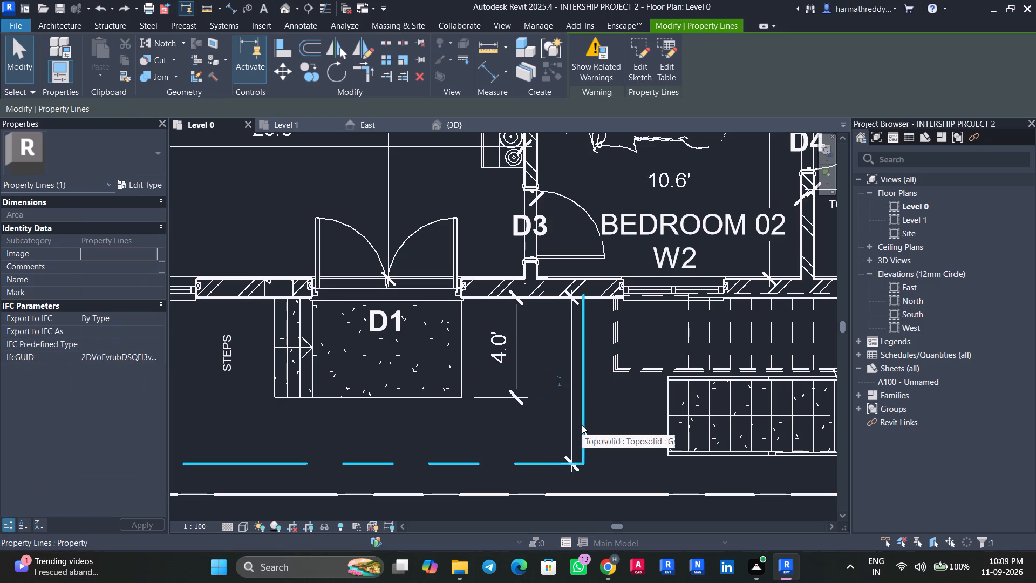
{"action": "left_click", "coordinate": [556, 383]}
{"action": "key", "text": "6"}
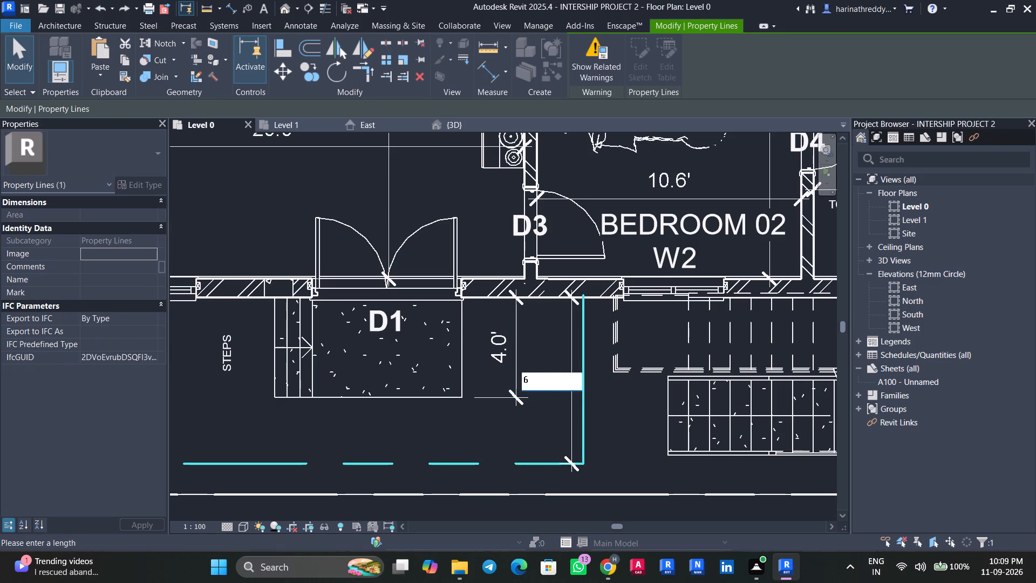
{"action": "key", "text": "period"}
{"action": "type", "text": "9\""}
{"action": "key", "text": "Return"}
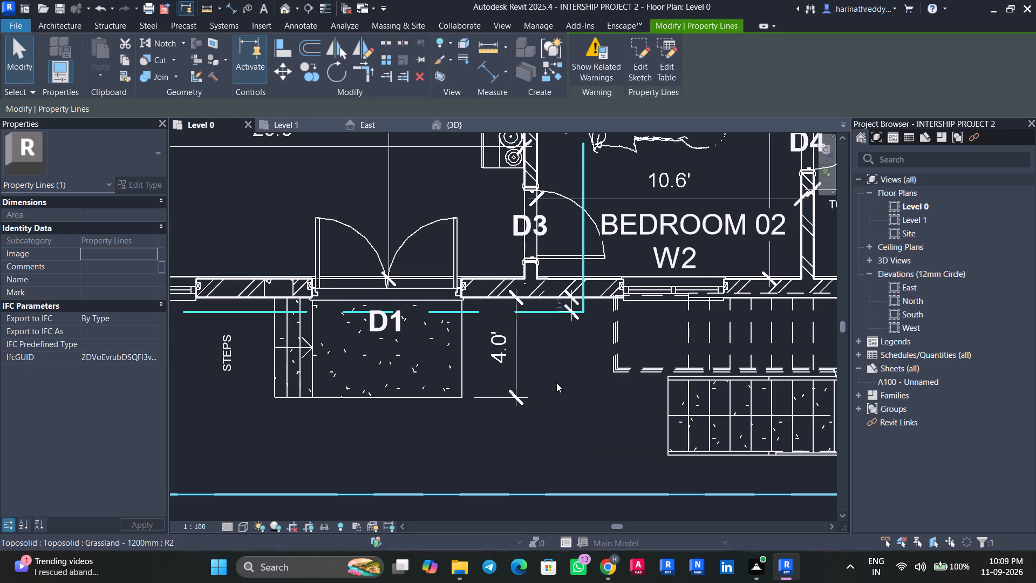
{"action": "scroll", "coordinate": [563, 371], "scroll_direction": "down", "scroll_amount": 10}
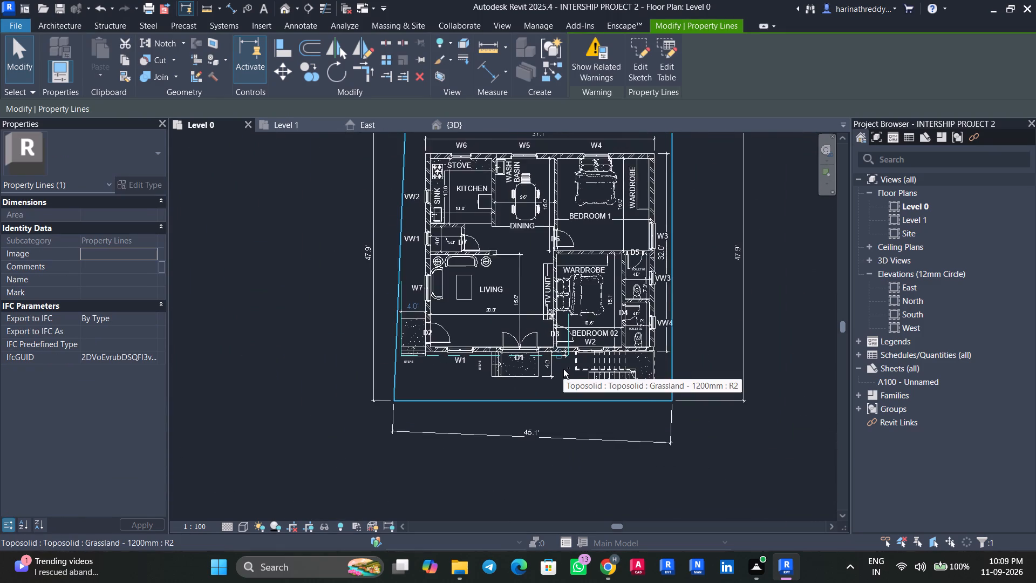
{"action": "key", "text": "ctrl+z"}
Edit the property line sketch, nudge the front line outward to about 7.2' from the exterior wall, and finish the sketch.
{"action": "double_click", "coordinate": [482, 462]}
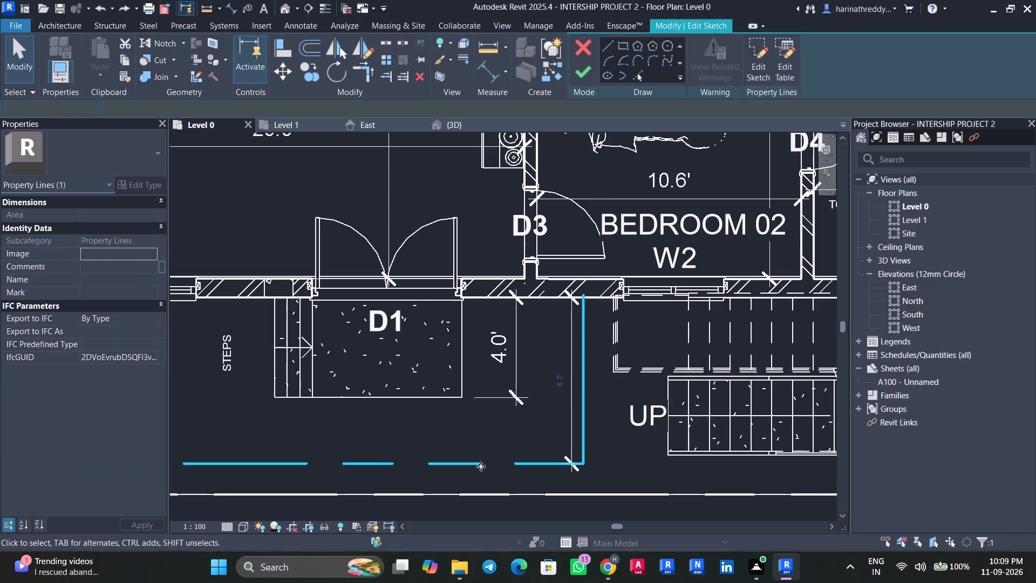
{"action": "left_click", "coordinate": [481, 466]}
{"action": "left_click", "coordinate": [480, 467]}
{"action": "key", "text": "Down"}
{"action": "key", "text": "Down"}
{"action": "key", "text": "Down"}
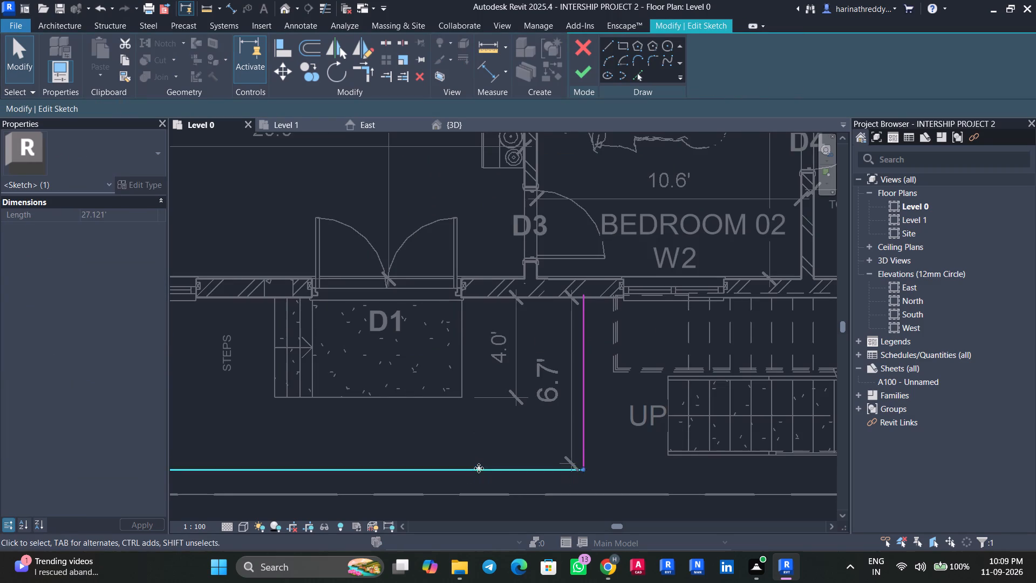
{"action": "key", "text": "Down"}
{"action": "key", "text": "Down"}
{"action": "key", "text": "Down"}
{"action": "key", "text": "Down"}
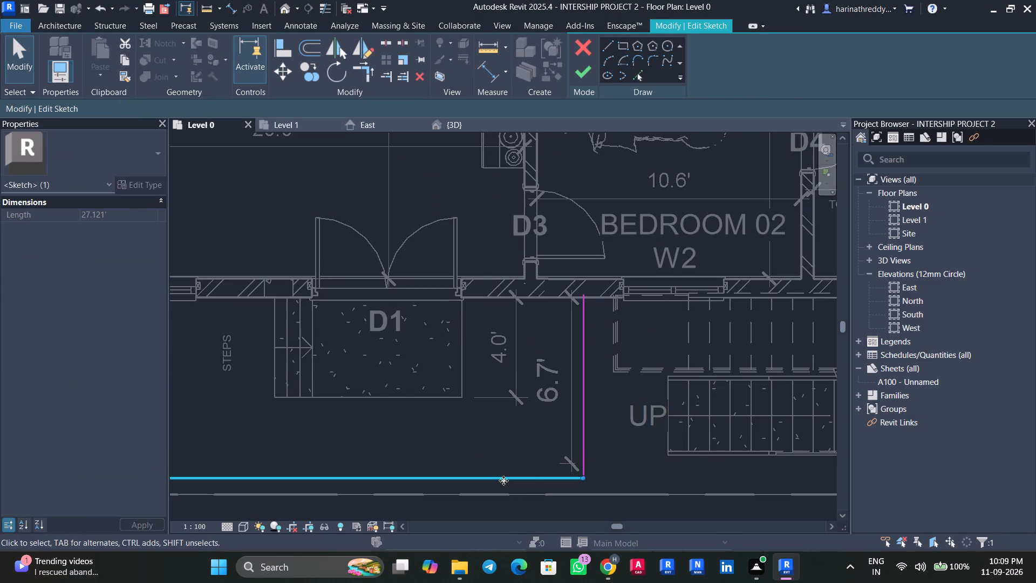
{"action": "left_click", "coordinate": [584, 77]}
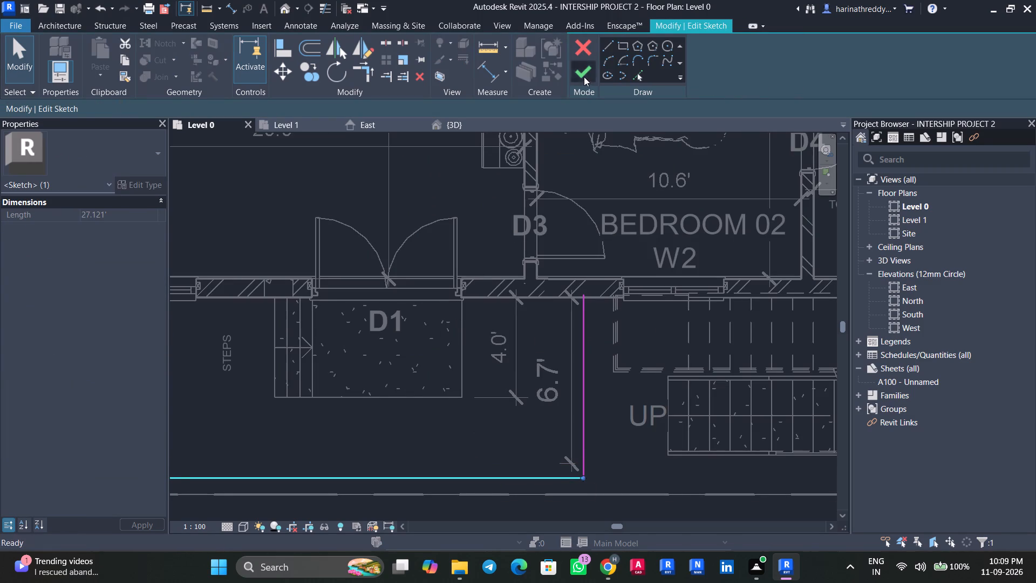
{"action": "key", "text": "Escape"}
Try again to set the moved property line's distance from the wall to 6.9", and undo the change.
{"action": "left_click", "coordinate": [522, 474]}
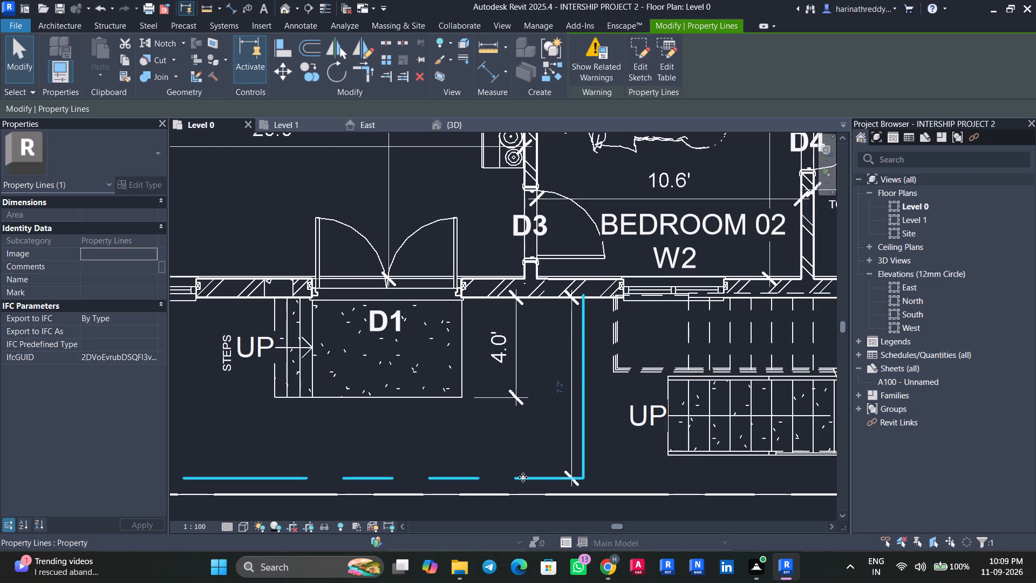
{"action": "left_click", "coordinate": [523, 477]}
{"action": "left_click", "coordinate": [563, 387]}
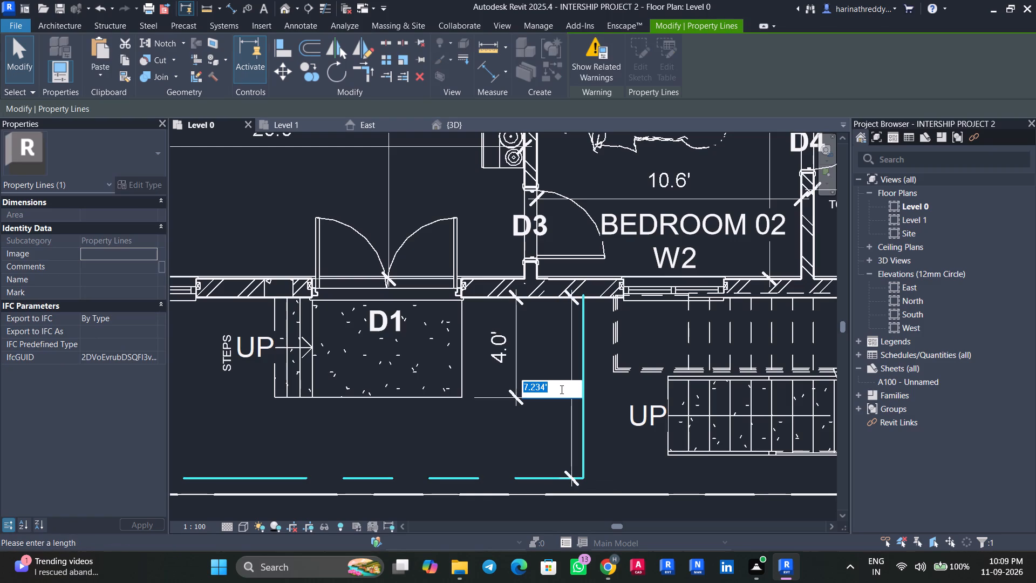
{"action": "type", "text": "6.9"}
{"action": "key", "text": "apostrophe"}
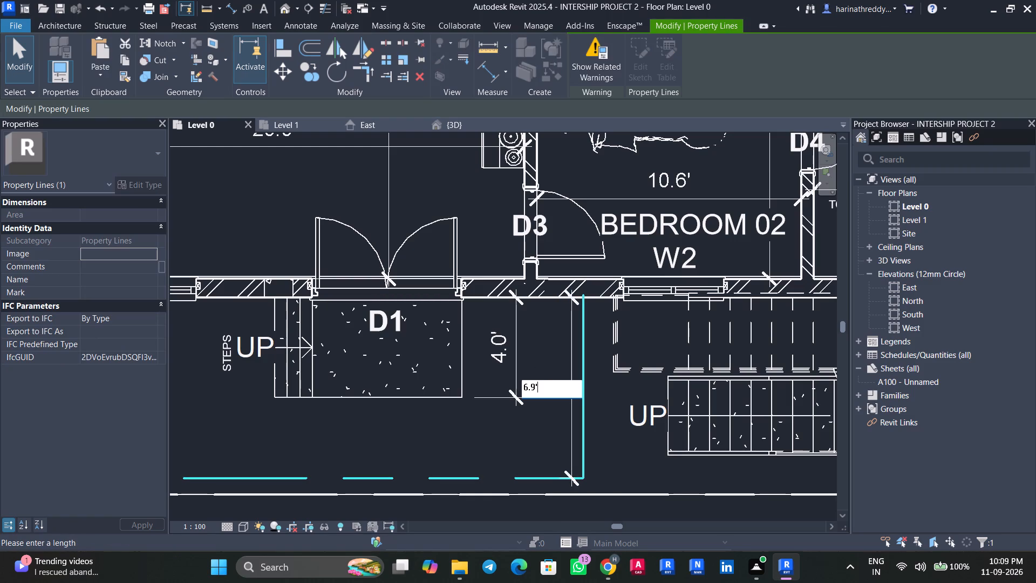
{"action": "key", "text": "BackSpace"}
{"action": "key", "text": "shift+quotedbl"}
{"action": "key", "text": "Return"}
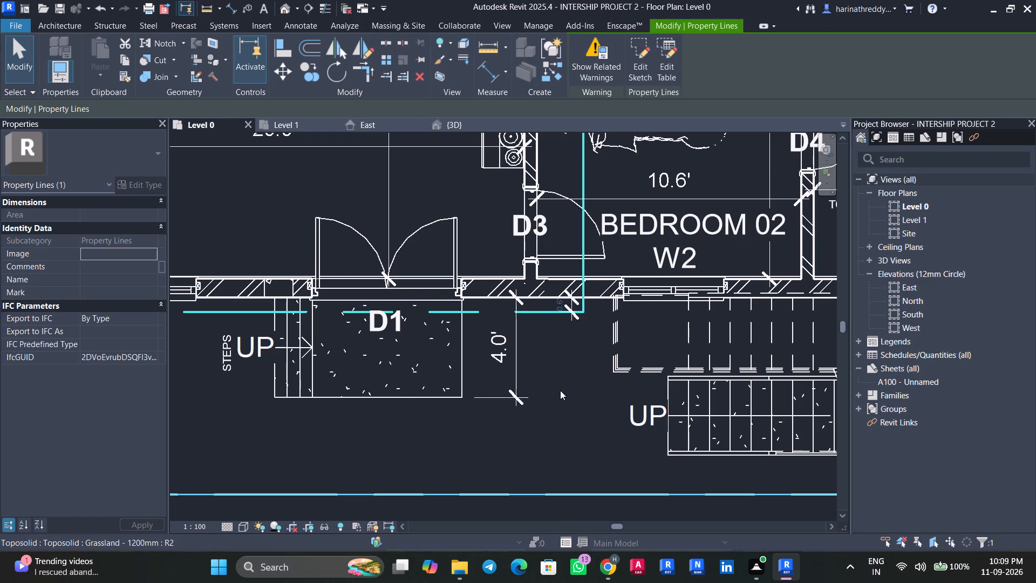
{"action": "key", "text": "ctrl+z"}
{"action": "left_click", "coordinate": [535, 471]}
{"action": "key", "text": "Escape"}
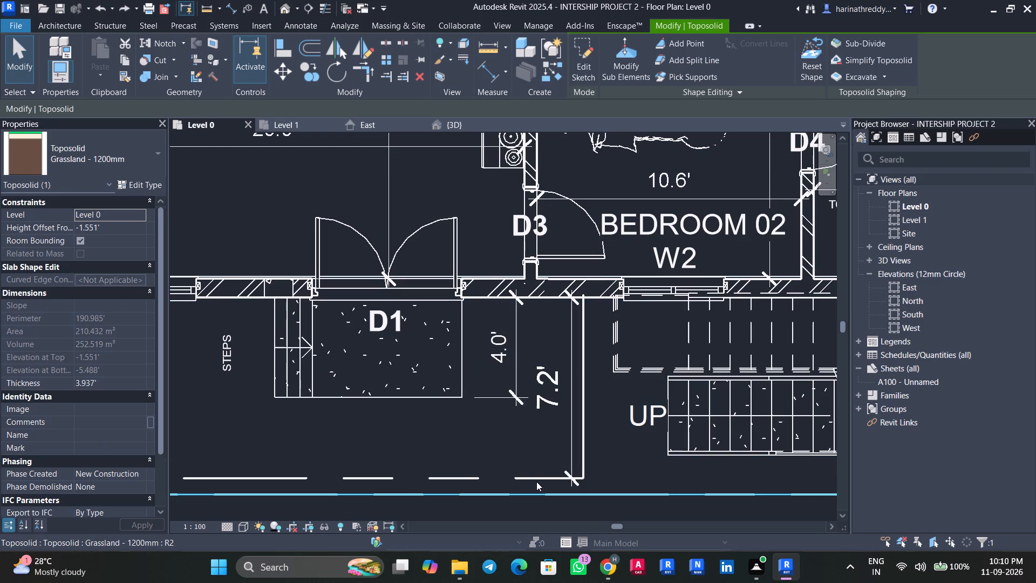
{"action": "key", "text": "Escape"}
Reopen the property line sketch and dimension its front line to the exterior wall face, beside the D1 landing.
{"action": "double_click", "coordinate": [535, 480]}
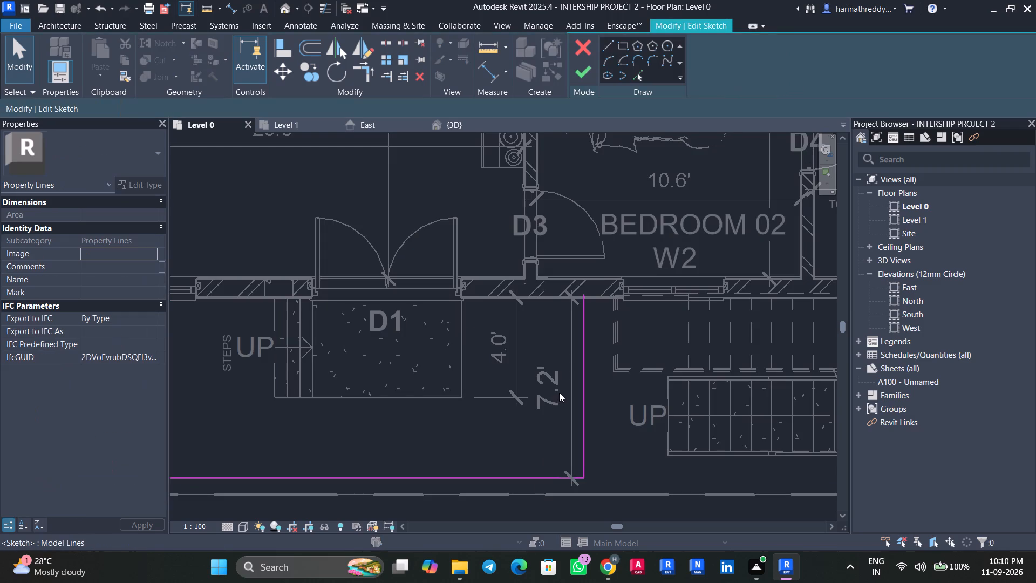
{"action": "key", "text": "d"}
{"action": "key", "text": "i"}
{"action": "left_click", "coordinate": [535, 477]}
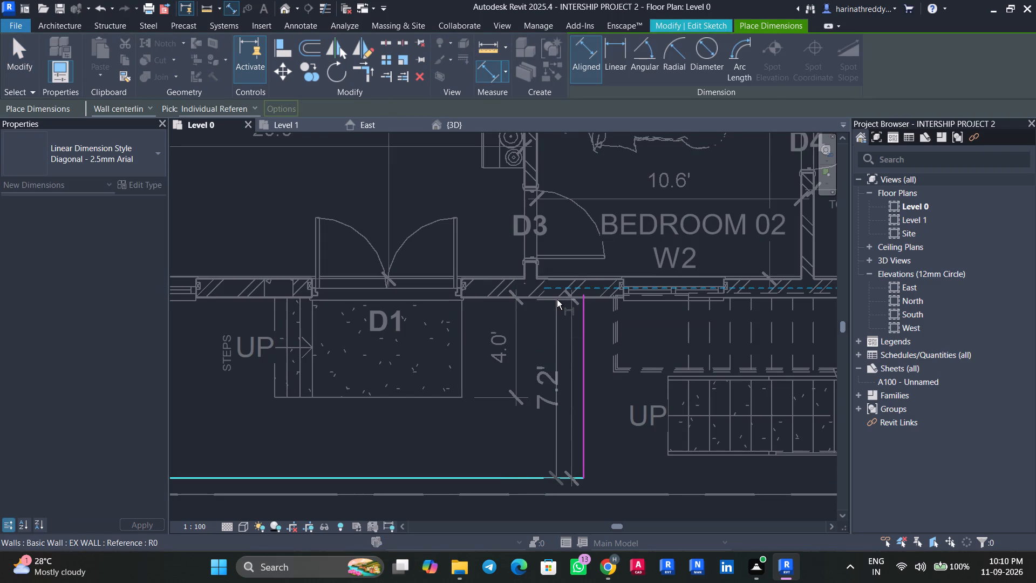
{"action": "key", "text": "Tab"}
{"action": "left_click", "coordinate": [557, 300]}
{"action": "left_click", "coordinate": [495, 219]}
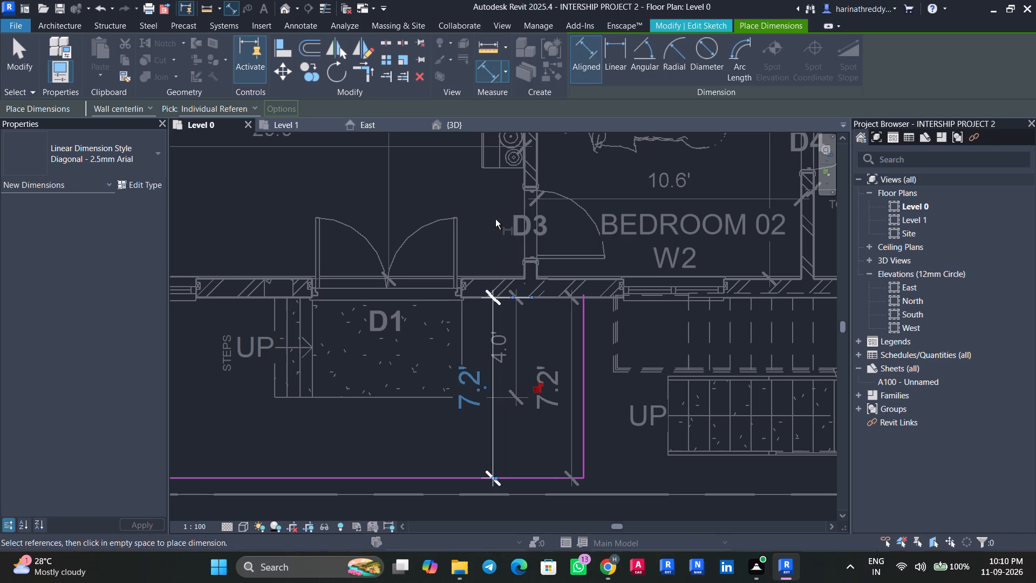
{"action": "key", "text": "Escape"}
{"action": "key", "text": "Escape"}
{"action": "key", "text": "Escape"}
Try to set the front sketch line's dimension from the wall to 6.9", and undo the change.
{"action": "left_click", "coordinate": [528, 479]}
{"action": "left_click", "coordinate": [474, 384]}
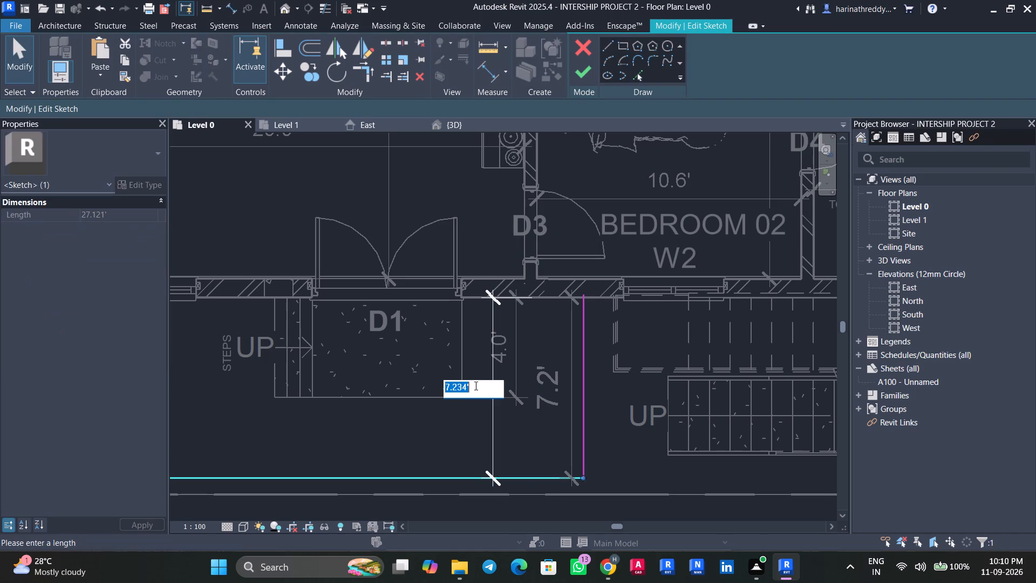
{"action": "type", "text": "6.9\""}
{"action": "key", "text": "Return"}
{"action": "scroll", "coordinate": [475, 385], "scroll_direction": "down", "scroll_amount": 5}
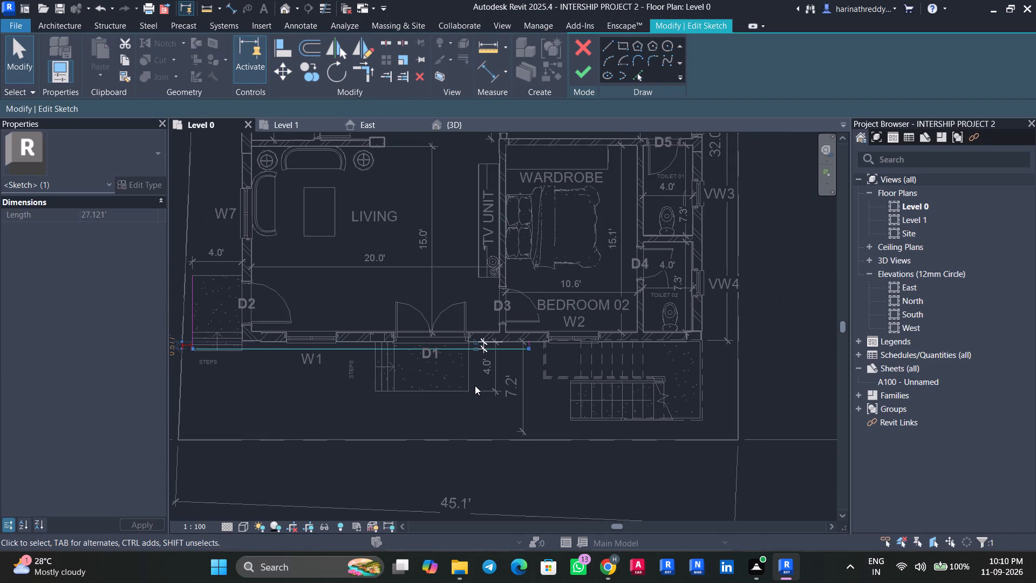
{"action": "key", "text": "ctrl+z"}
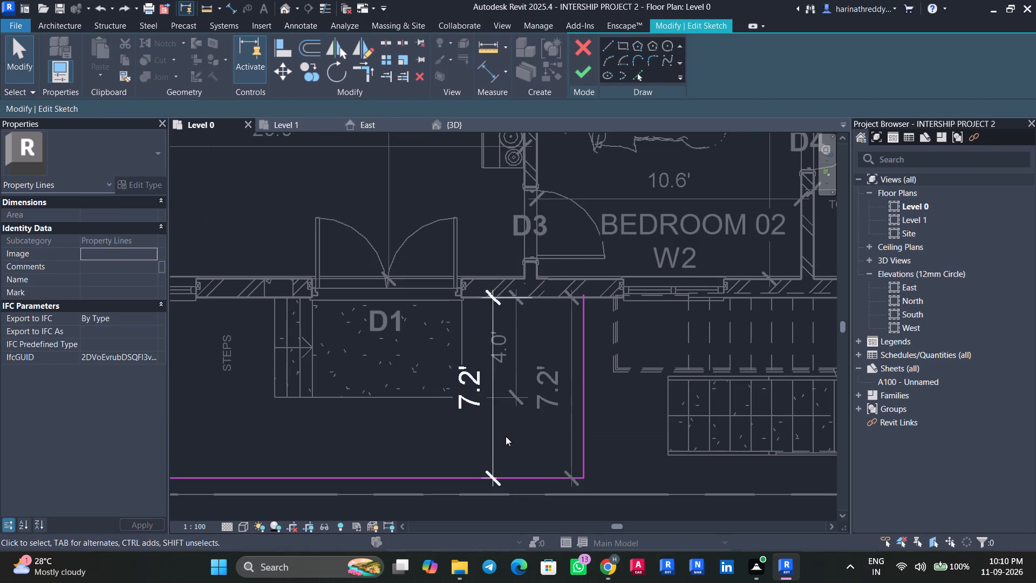
Set the front sketch line's dimension from the exterior wall to 6'9".
{"action": "scroll", "coordinate": [506, 435], "scroll_direction": "down", "scroll_amount": 7}
{"action": "left_click", "coordinate": [462, 449]}
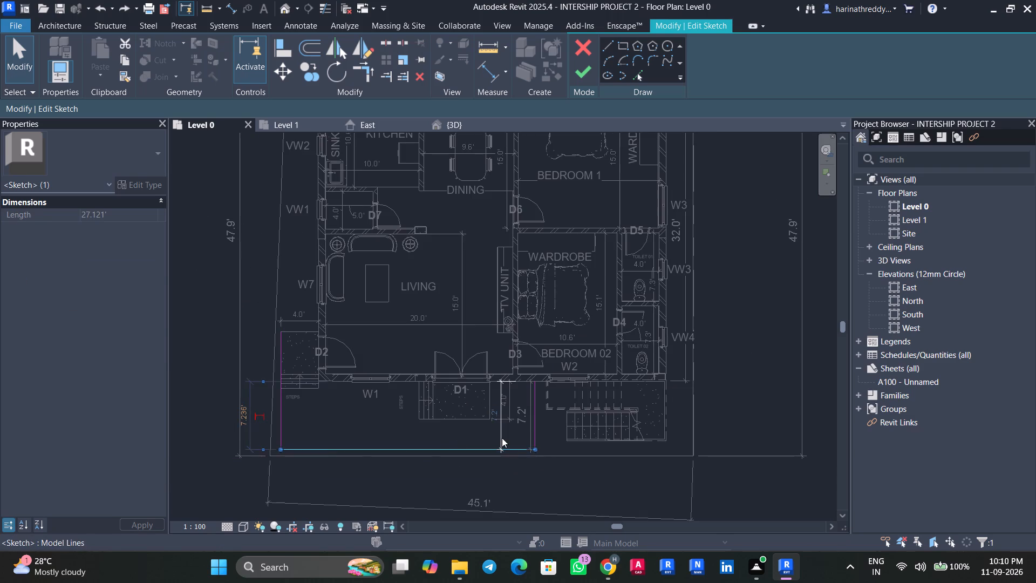
{"action": "scroll", "coordinate": [502, 438], "scroll_direction": "up", "scroll_amount": 6}
{"action": "left_click", "coordinate": [488, 391]}
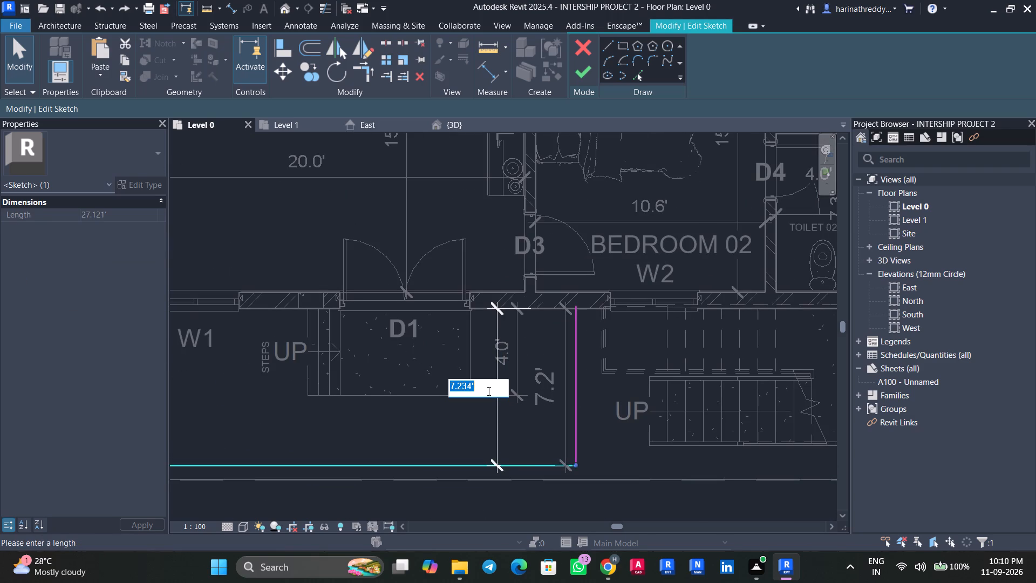
{"action": "key", "text": "6"}
{"action": "type", "text": "'9\""}
{"action": "key", "text": "Return"}
{"action": "scroll", "coordinate": [485, 381], "scroll_direction": "up", "scroll_amount": 6}
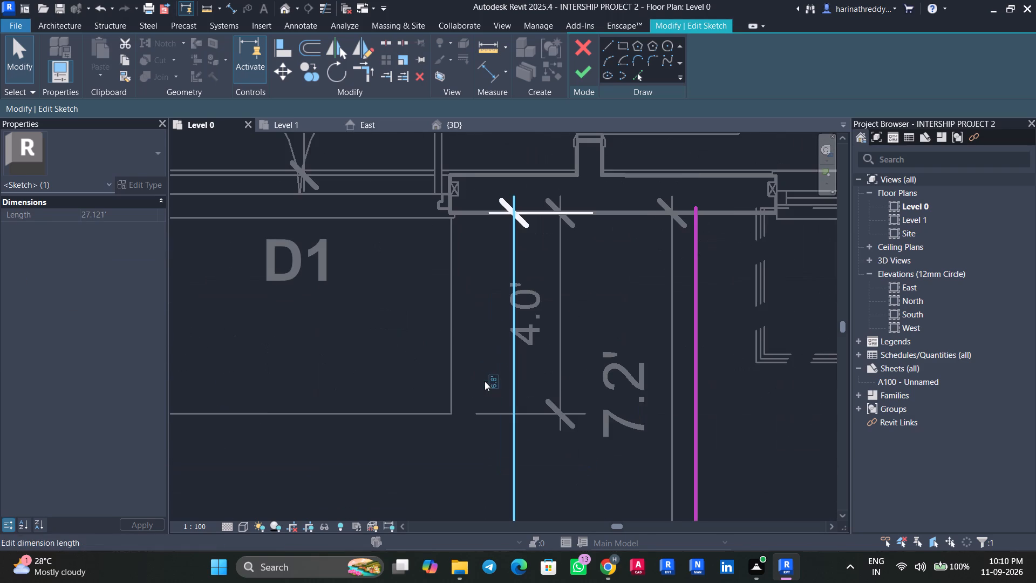
{"action": "left_click", "coordinate": [485, 381]}
{"action": "key", "text": "6"}
{"action": "type", "text": "'9\""}
{"action": "key", "text": "Return"}
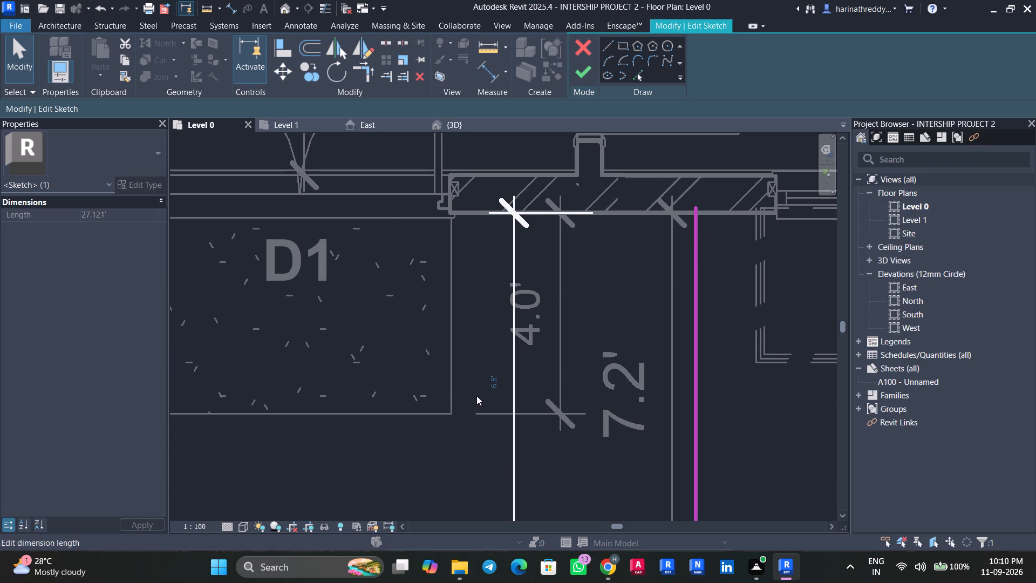
Re-enter 6'9" for the front sketch line's dimension and finish the property line sketch.
{"action": "left_click", "coordinate": [494, 385]}
{"action": "scroll", "coordinate": [495, 385], "scroll_direction": "down", "scroll_amount": 4}
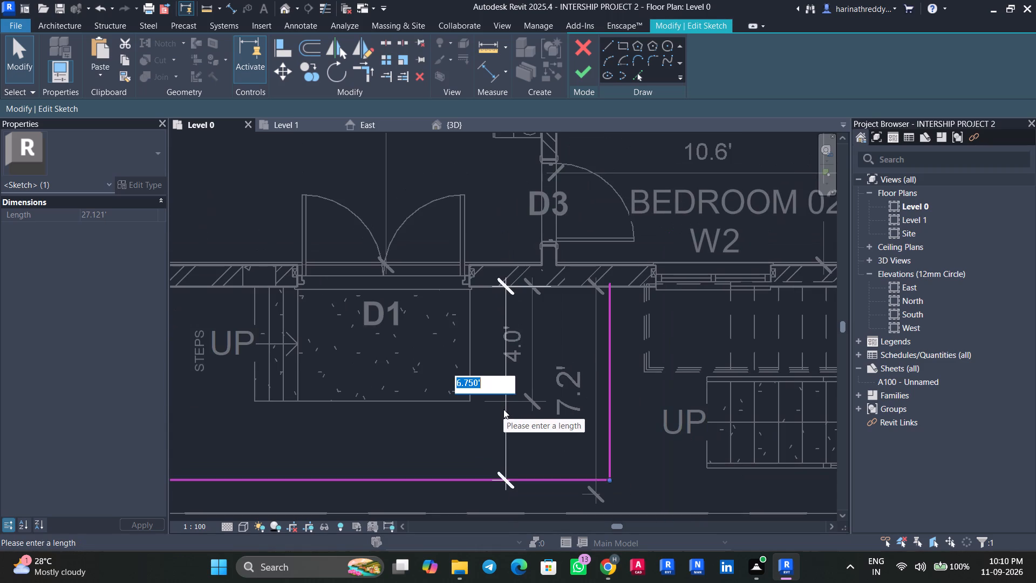
{"action": "left_click", "coordinate": [550, 440]}
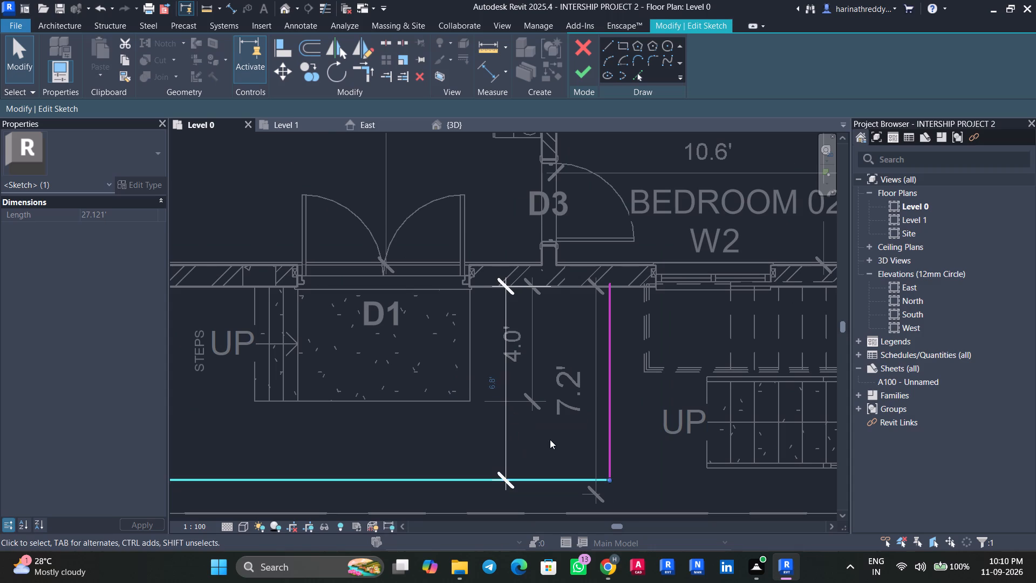
{"action": "left_click", "coordinate": [496, 376]}
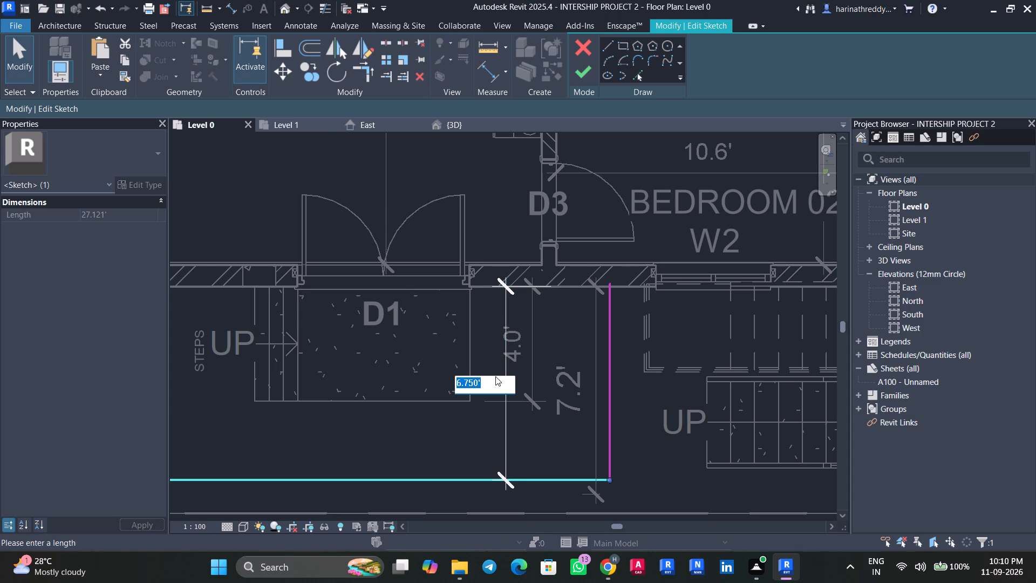
{"action": "type", "text": "6'9\""}
{"action": "key", "text": "Return"}
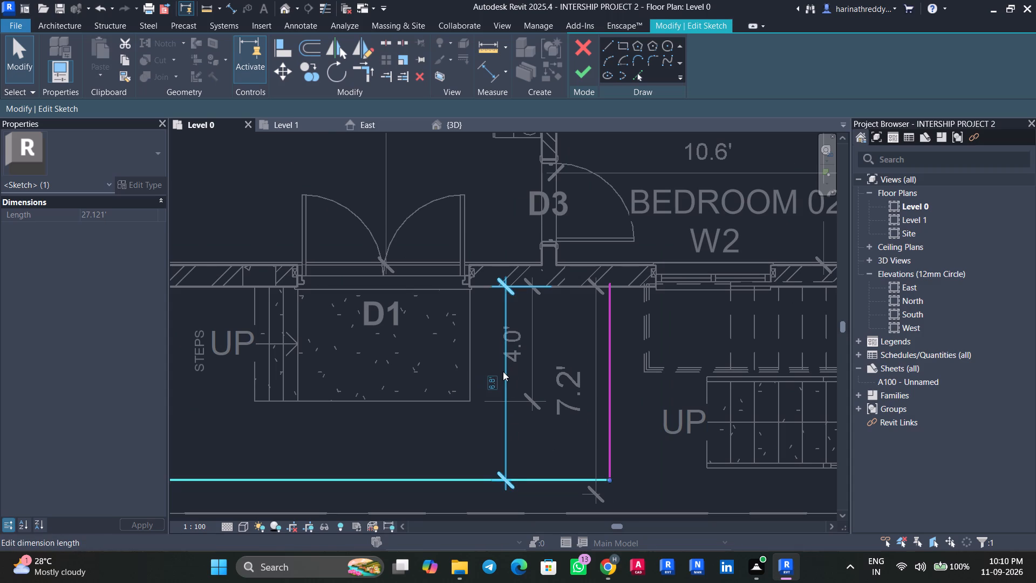
{"action": "left_click", "coordinate": [586, 71]}
{"action": "key", "text": "Escape"}
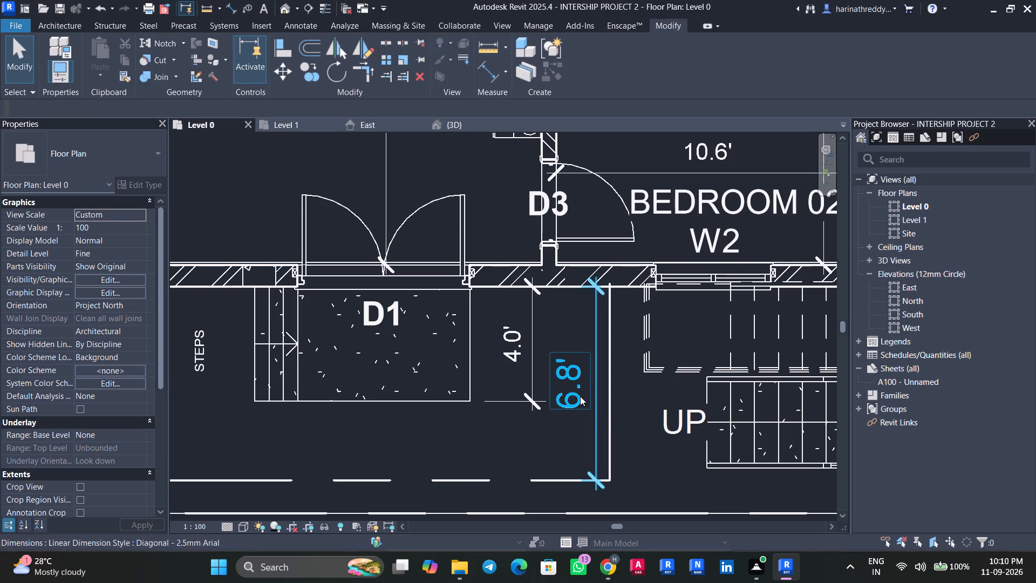
{"action": "key", "text": "Escape"}
Reopen the property line sketch and nudge its front line outward to about 6.9' from the exterior wall.
{"action": "left_click", "coordinate": [541, 485]}
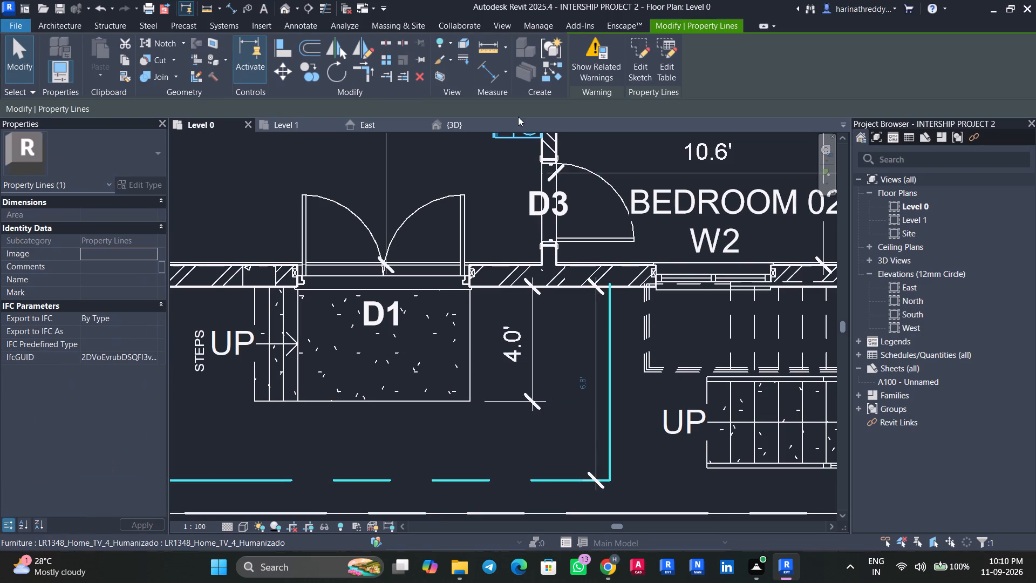
{"action": "left_click", "coordinate": [636, 79]}
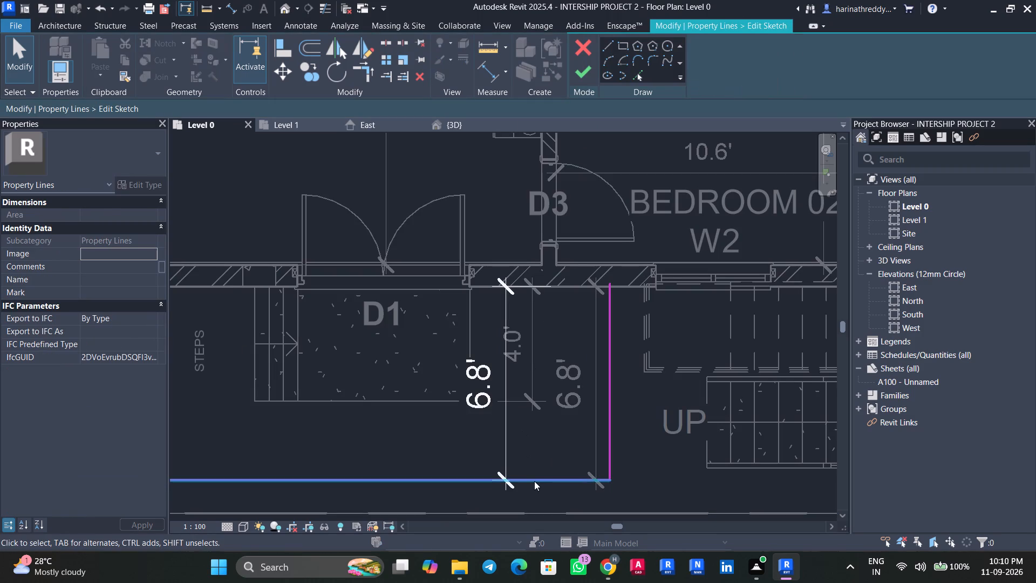
{"action": "left_click", "coordinate": [534, 481]}
{"action": "key", "text": "Down"}
{"action": "key", "text": "Down"}
{"action": "key", "text": "Escape"}
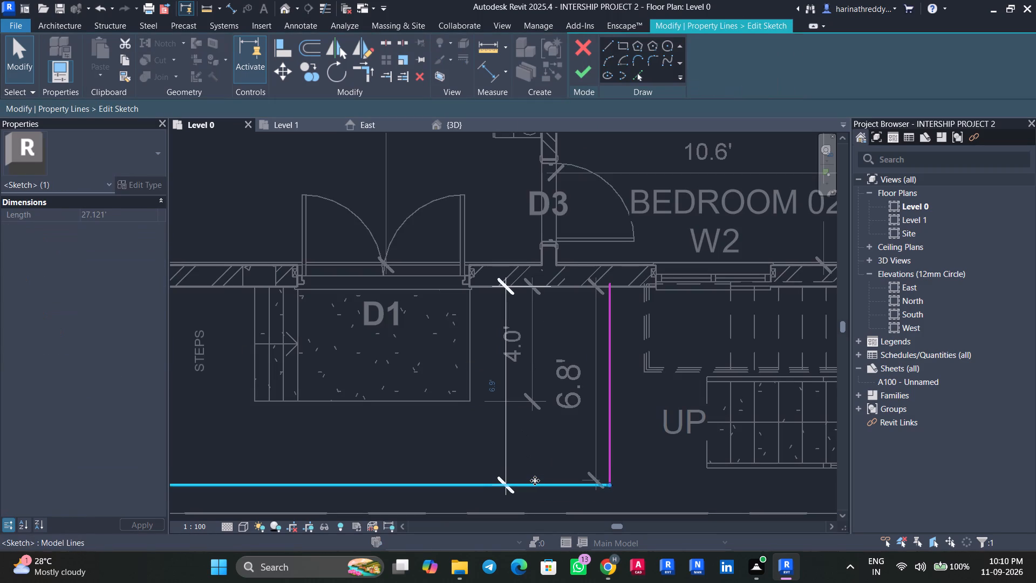
Delete the sketch's own dimension beside the D1 landing and finish the property line sketch.
{"action": "left_click", "coordinate": [503, 428]}
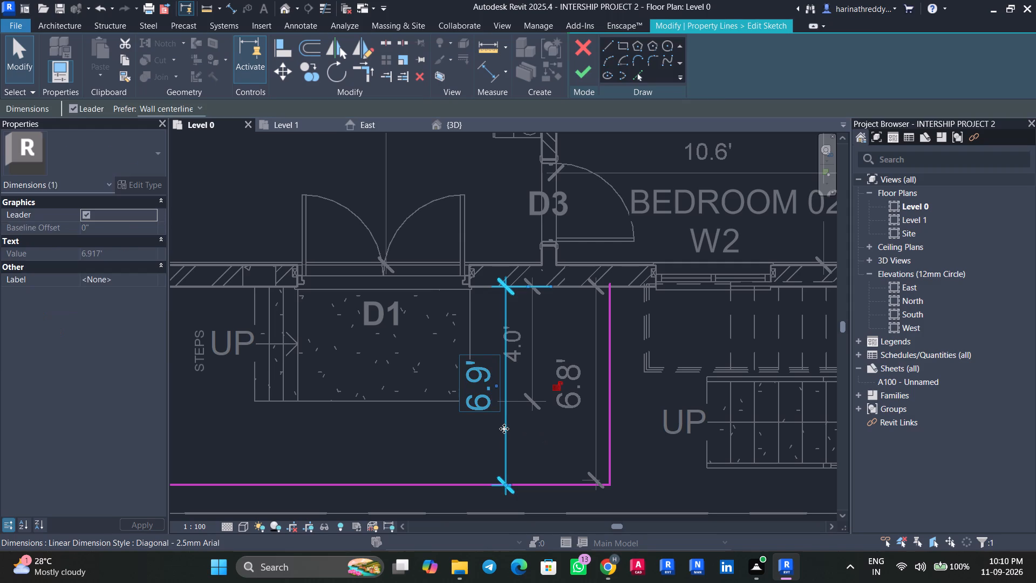
{"action": "key", "text": "Delete"}
{"action": "left_click", "coordinate": [578, 77]}
{"action": "key", "text": "Escape"}
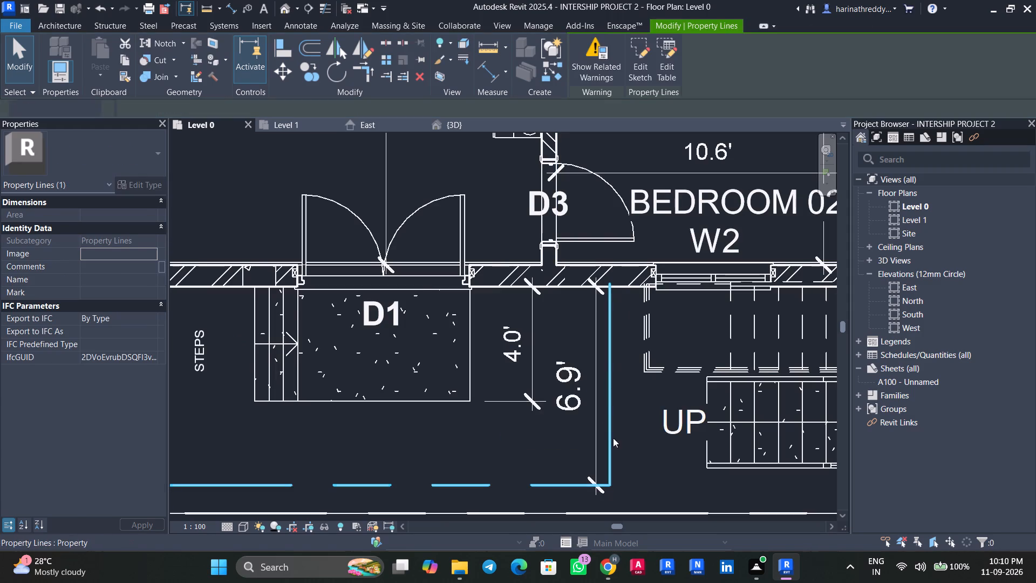
Select all text notes of the BEDROOM 02 label's type and duplicate that type as 2MM.
{"action": "scroll", "coordinate": [635, 462], "scroll_direction": "down", "scroll_amount": 5}
{"action": "middle_click_drag", "start_coordinate": [311, 440], "coordinate": [371, 404]}
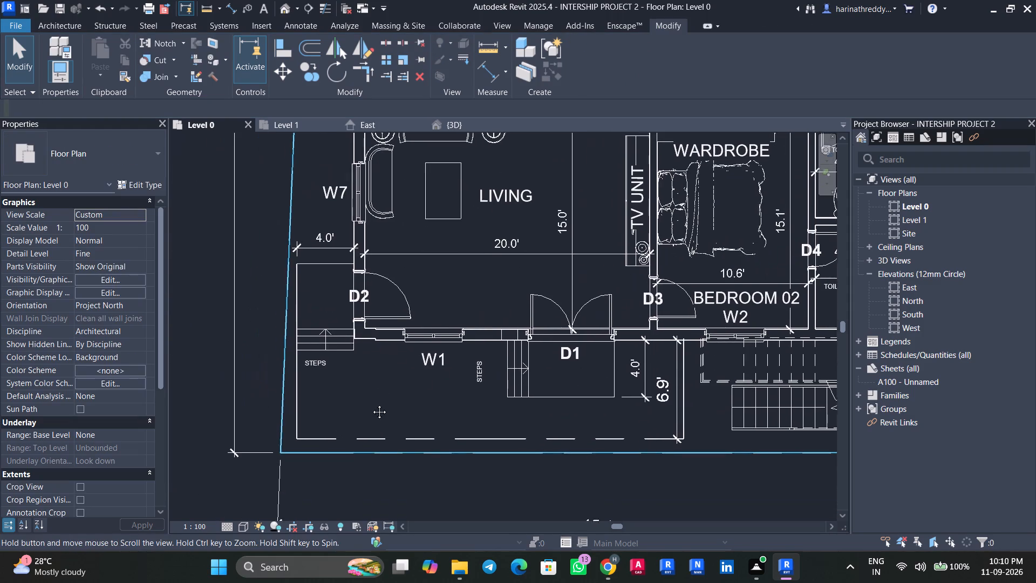
{"action": "middle_click_drag", "start_coordinate": [371, 404], "coordinate": [370, 404]}
{"action": "scroll", "coordinate": [429, 491], "scroll_direction": "down", "scroll_amount": 6}
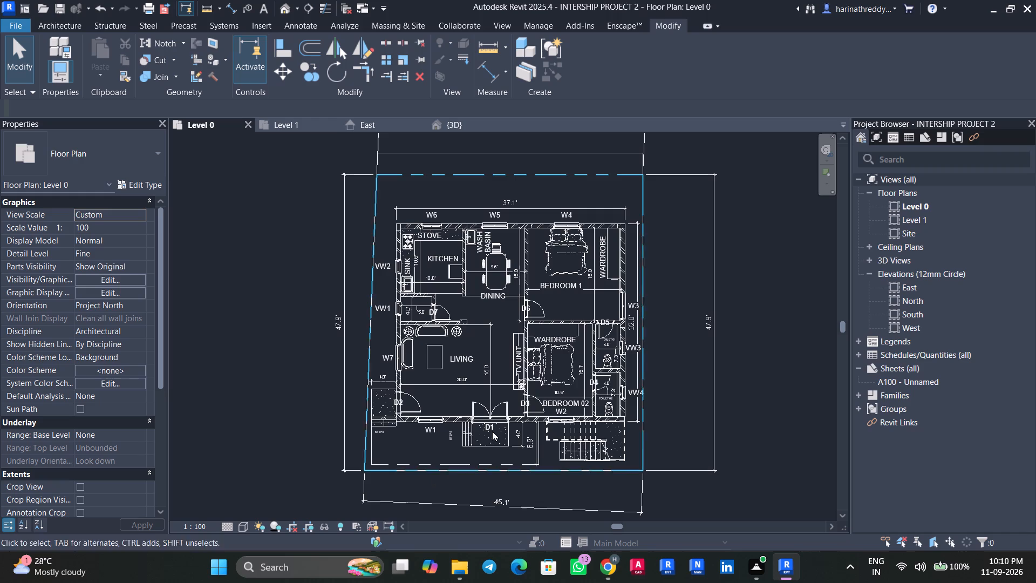
{"action": "left_click", "coordinate": [570, 405]}
{"action": "key", "text": "Escape"}
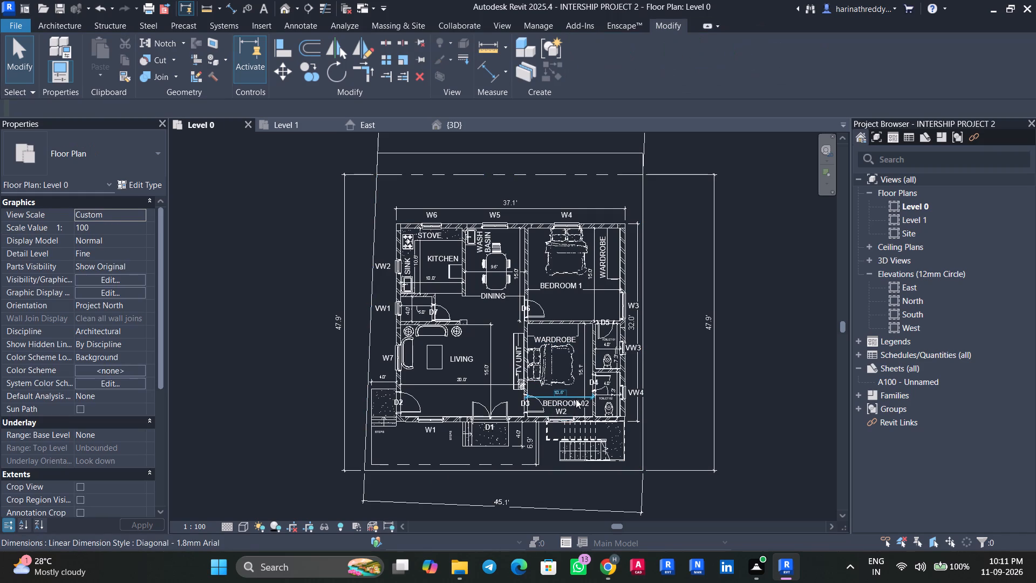
{"action": "scroll", "coordinate": [576, 400], "scroll_direction": "up", "scroll_amount": 8}
{"action": "left_click", "coordinate": [576, 404]}
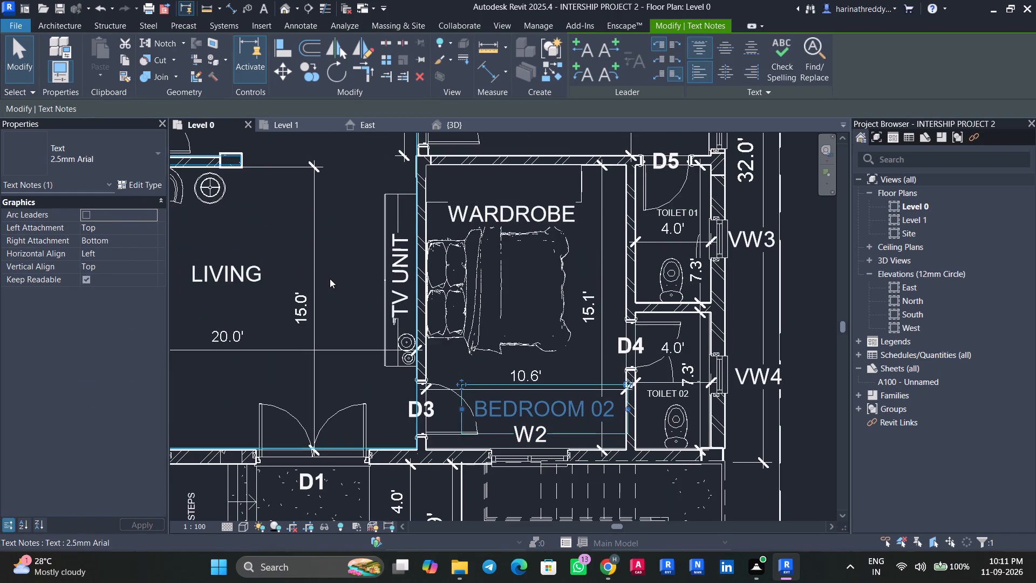
{"action": "type", "text": "SA"}
{"action": "left_click", "coordinate": [105, 152]}
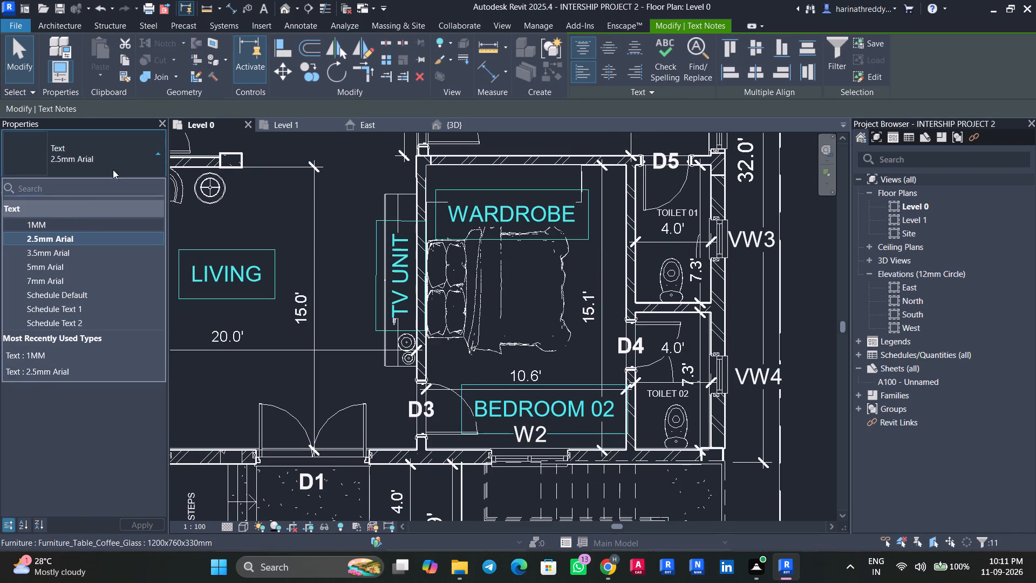
{"action": "left_click", "coordinate": [114, 147]}
{"action": "key", "text": "Escape"}
{"action": "left_click", "coordinate": [146, 183]}
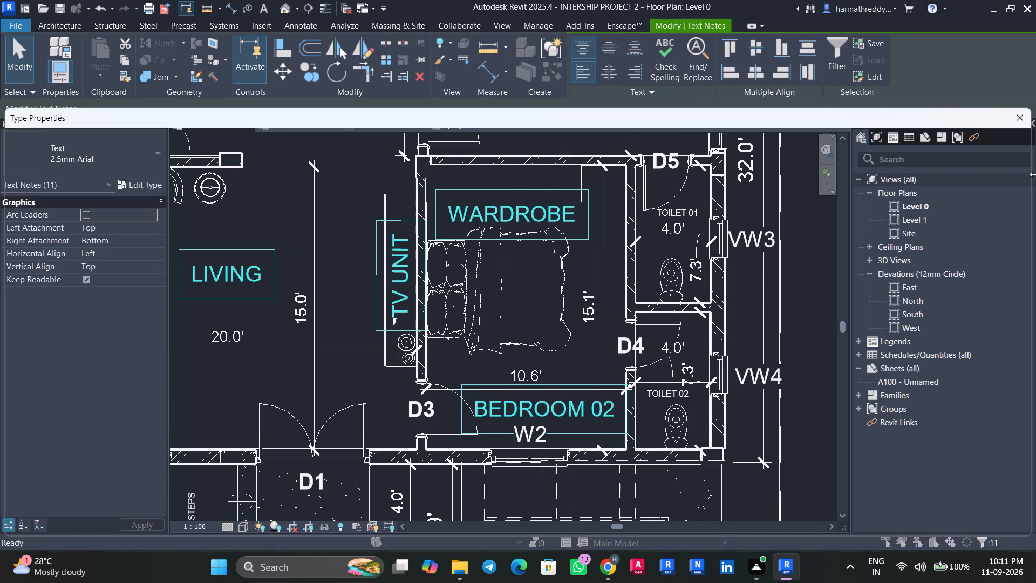
{"action": "left_click", "coordinate": [1005, 166]}
{"action": "type", "text": "2MM"}
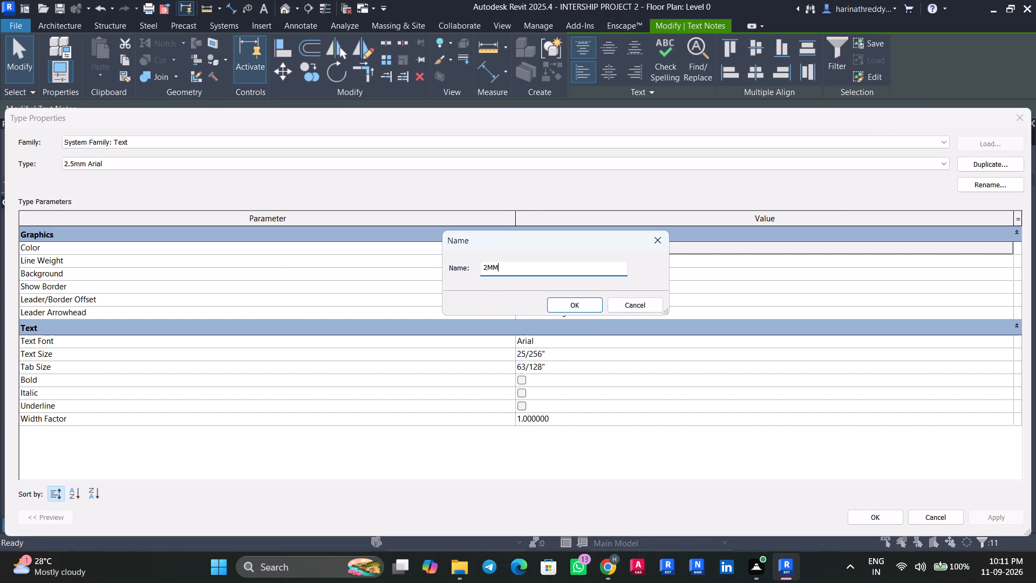
{"action": "key", "text": "Return"}
Set the 2MM type's text size to 2 mm and apply it to the selected room and furniture labels.
{"action": "left_click", "coordinate": [554, 350]}
{"action": "key", "text": "2"}
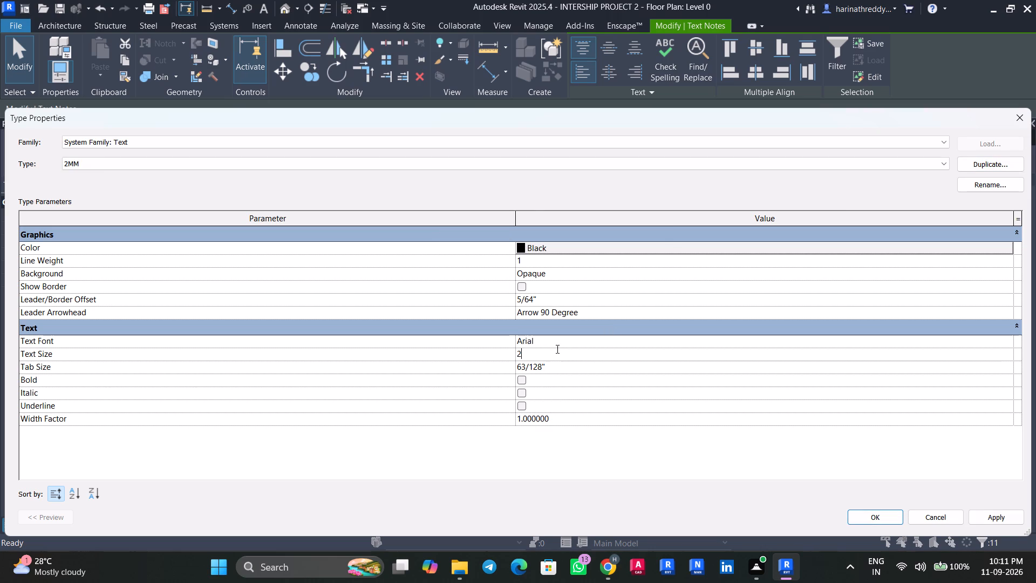
{"action": "type", "text": "MM"}
{"action": "key", "text": "Return"}
{"action": "left_click", "coordinate": [989, 514]}
{"action": "left_click", "coordinate": [878, 515]}
{"action": "key", "text": "Escape"}
{"action": "key", "text": "Escape"}
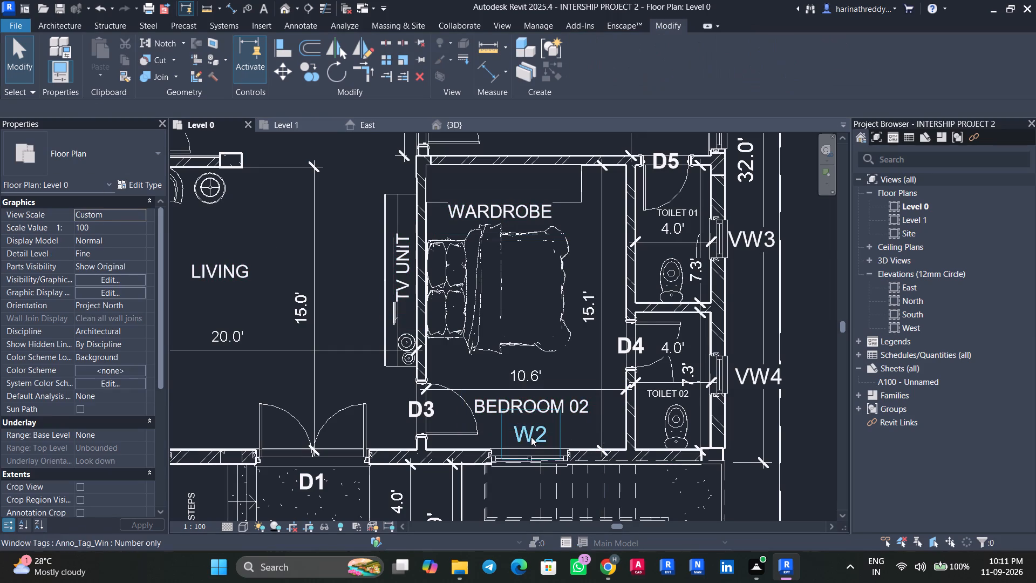
Move the D7 door tag off the wall opening into the door's swing area.
{"action": "scroll", "coordinate": [531, 437], "scroll_direction": "down", "scroll_amount": 3}
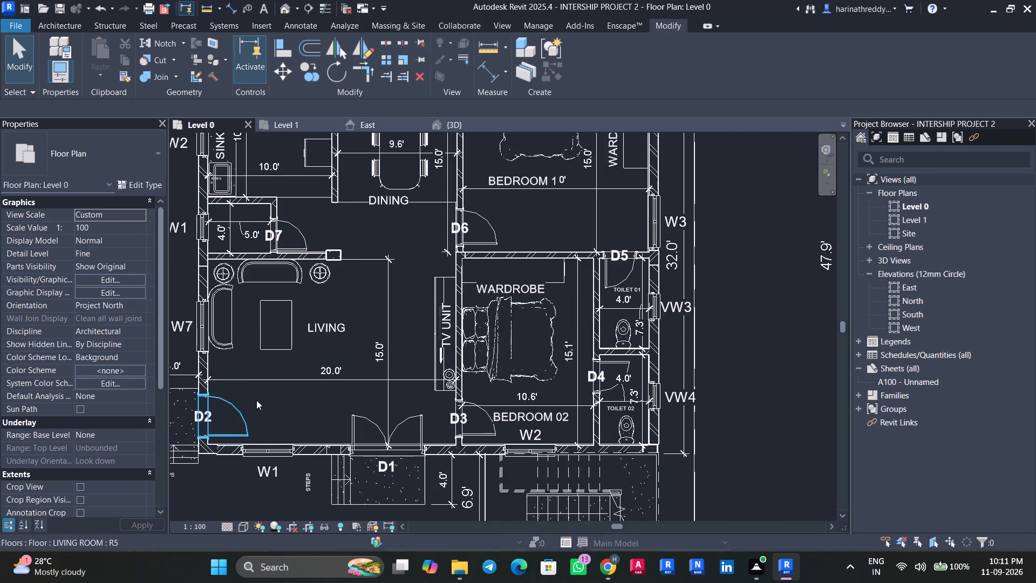
{"action": "scroll", "coordinate": [256, 400], "scroll_direction": "down", "scroll_amount": 1}
{"action": "left_click", "coordinate": [272, 254]}
{"action": "scroll", "coordinate": [274, 250], "scroll_direction": "up", "scroll_amount": 7}
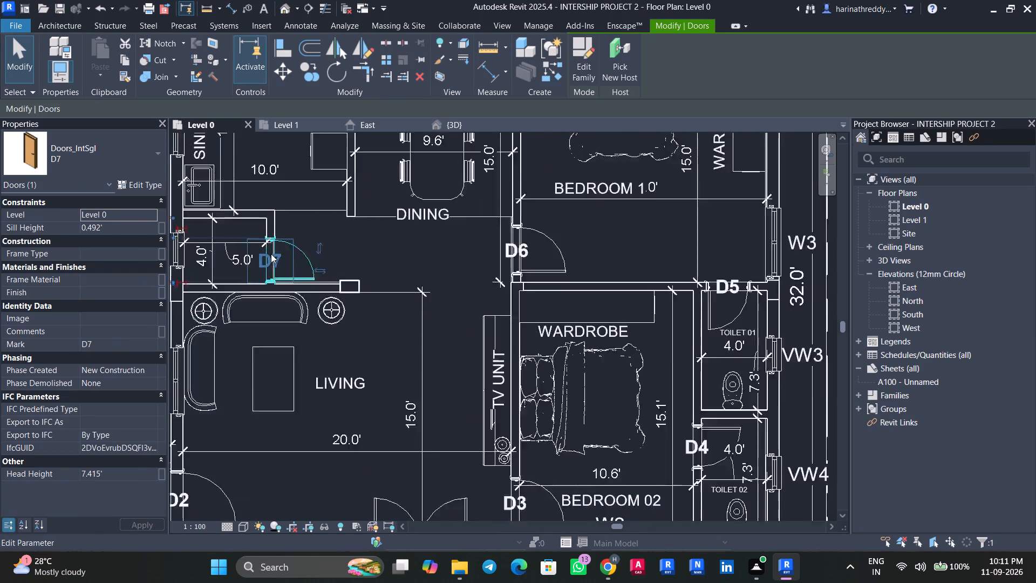
{"action": "scroll", "coordinate": [271, 254], "scroll_direction": "up", "scroll_amount": 2}
{"action": "key", "text": "Escape"}
{"action": "key", "text": "Tab"}
{"action": "left_click", "coordinate": [288, 268]}
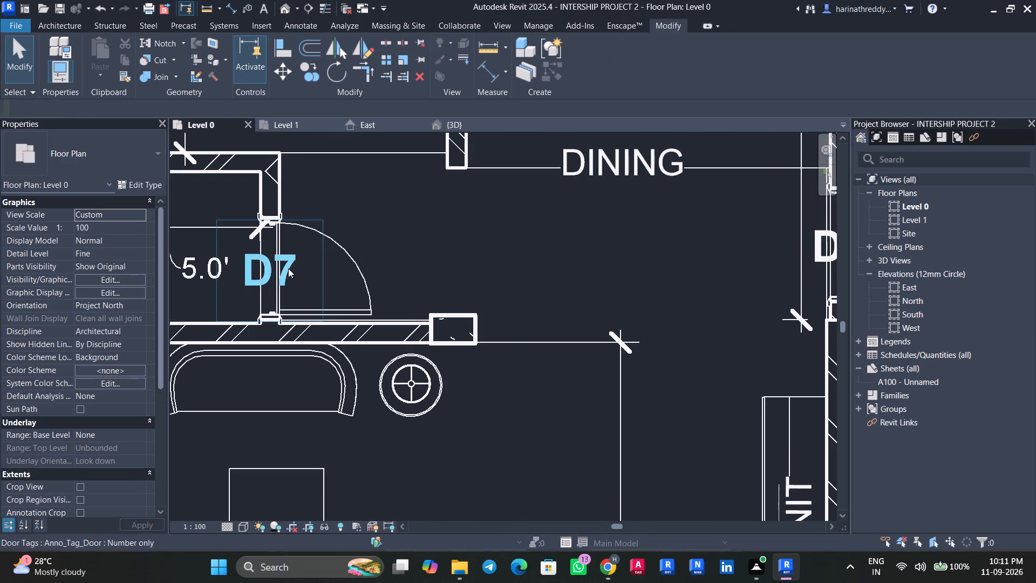
{"action": "left_click_drag", "start_coordinate": [270, 297], "coordinate": [319, 296]}
{"action": "key", "text": "Escape"}
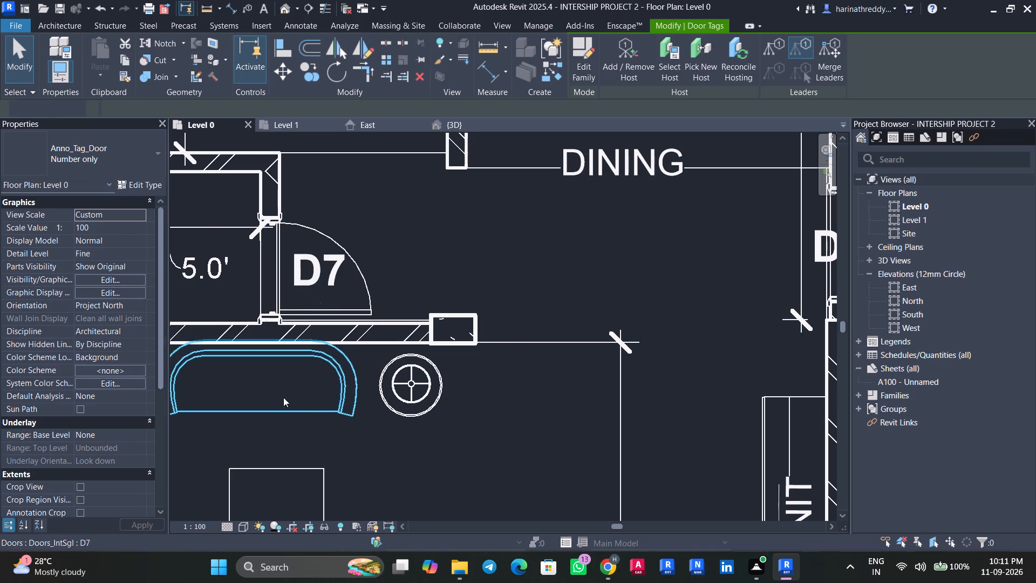
Move the DINING label up, just below the dining table and clear of the floor edge line.
{"action": "scroll", "coordinate": [357, 430], "scroll_direction": "down", "scroll_amount": 9}
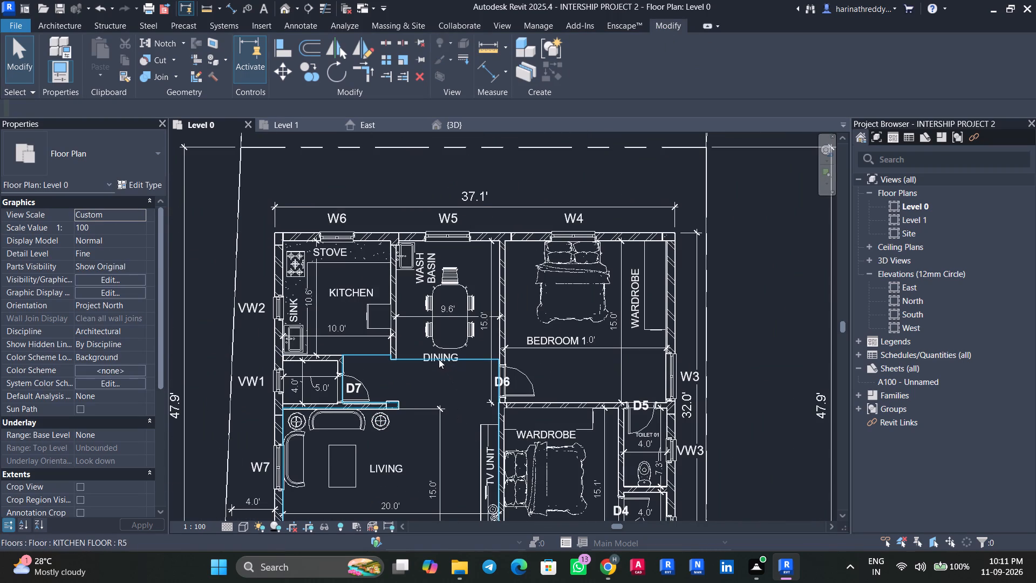
{"action": "key", "text": "Escape"}
{"action": "scroll", "coordinate": [444, 356], "scroll_direction": "up", "scroll_amount": 8}
{"action": "left_click", "coordinate": [452, 351]}
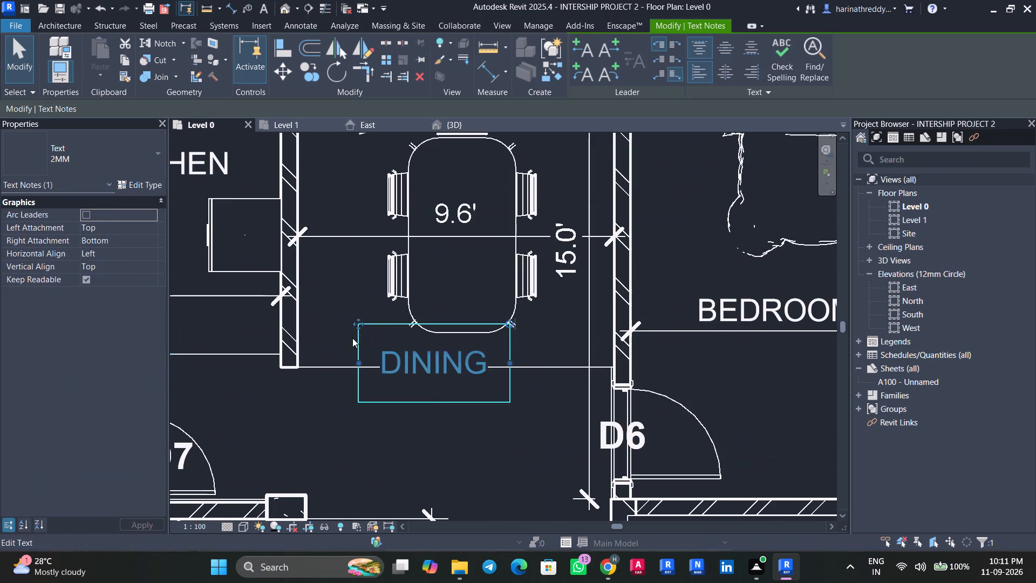
{"action": "left_click_drag", "start_coordinate": [357, 322], "coordinate": [387, 279]}
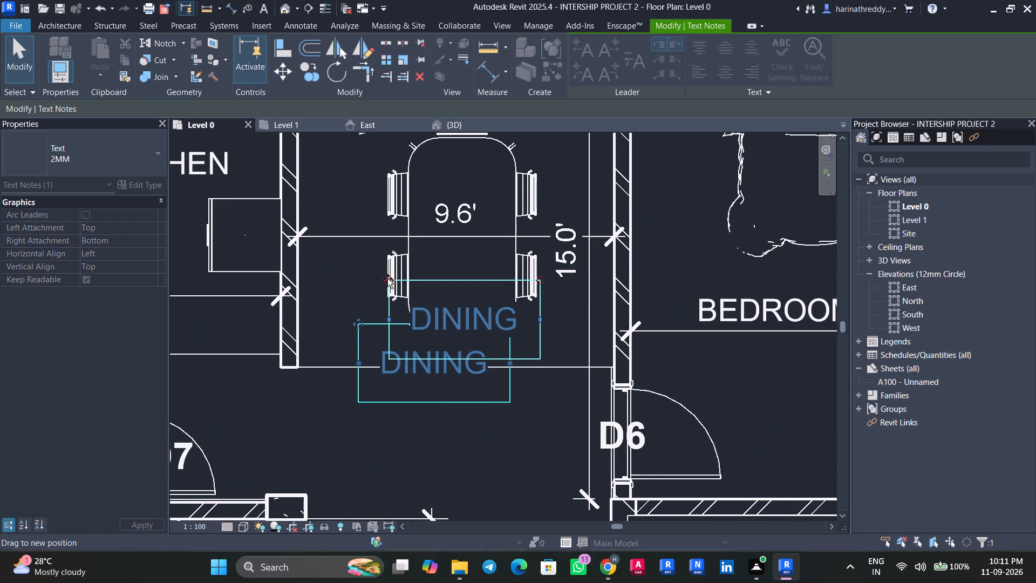
{"action": "left_click_drag", "start_coordinate": [387, 279], "coordinate": [386, 280]}
{"action": "key", "text": "Escape"}
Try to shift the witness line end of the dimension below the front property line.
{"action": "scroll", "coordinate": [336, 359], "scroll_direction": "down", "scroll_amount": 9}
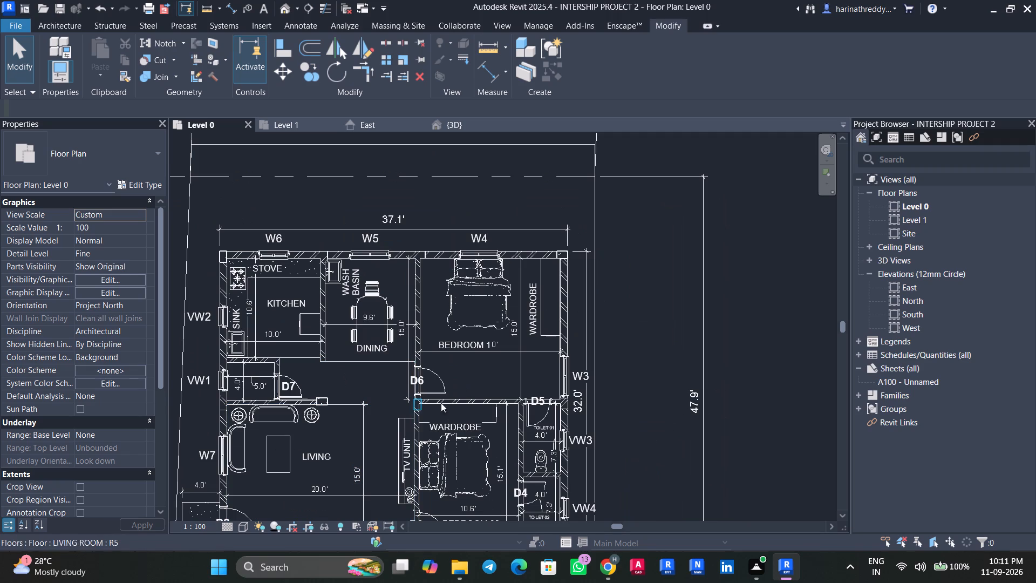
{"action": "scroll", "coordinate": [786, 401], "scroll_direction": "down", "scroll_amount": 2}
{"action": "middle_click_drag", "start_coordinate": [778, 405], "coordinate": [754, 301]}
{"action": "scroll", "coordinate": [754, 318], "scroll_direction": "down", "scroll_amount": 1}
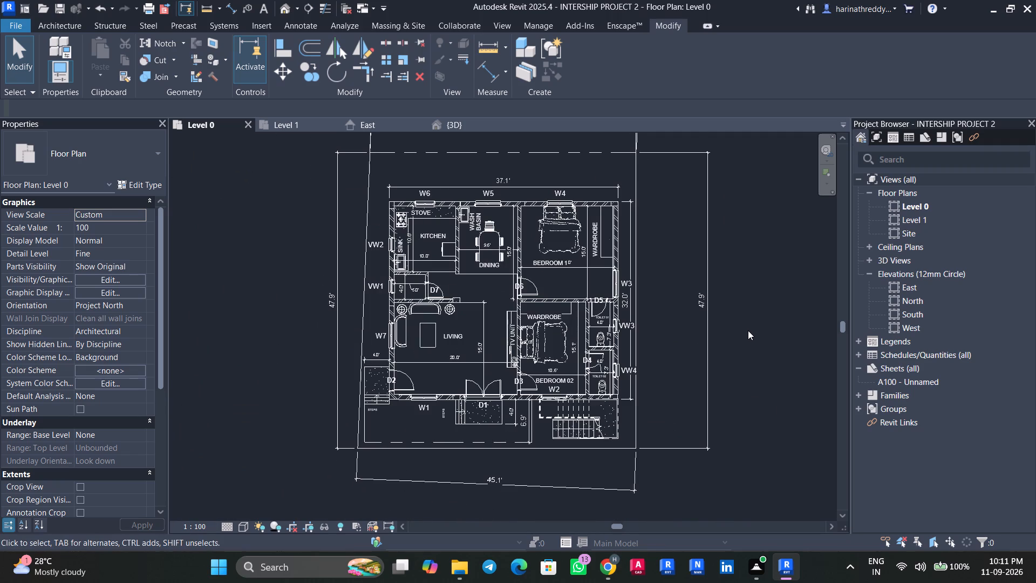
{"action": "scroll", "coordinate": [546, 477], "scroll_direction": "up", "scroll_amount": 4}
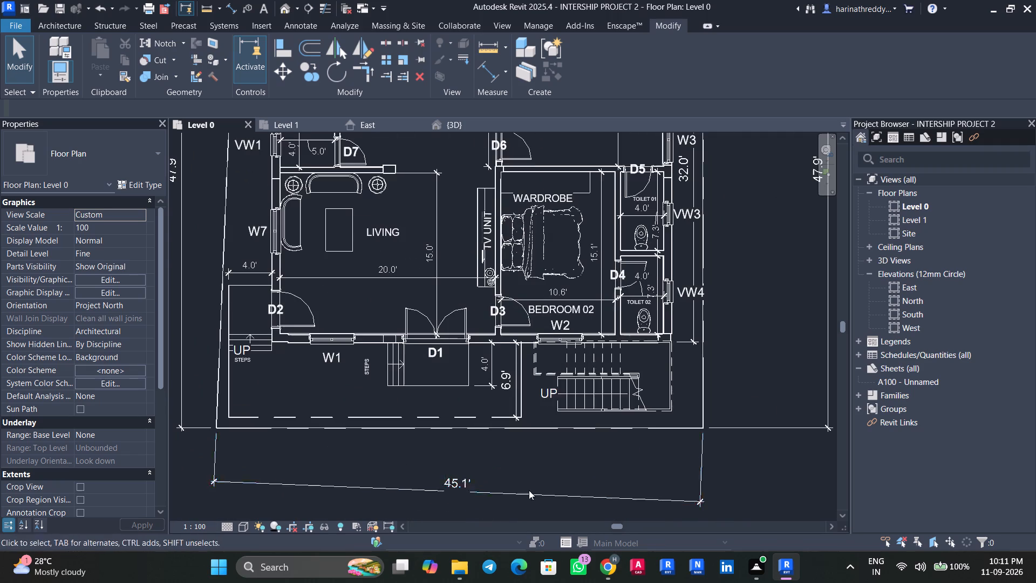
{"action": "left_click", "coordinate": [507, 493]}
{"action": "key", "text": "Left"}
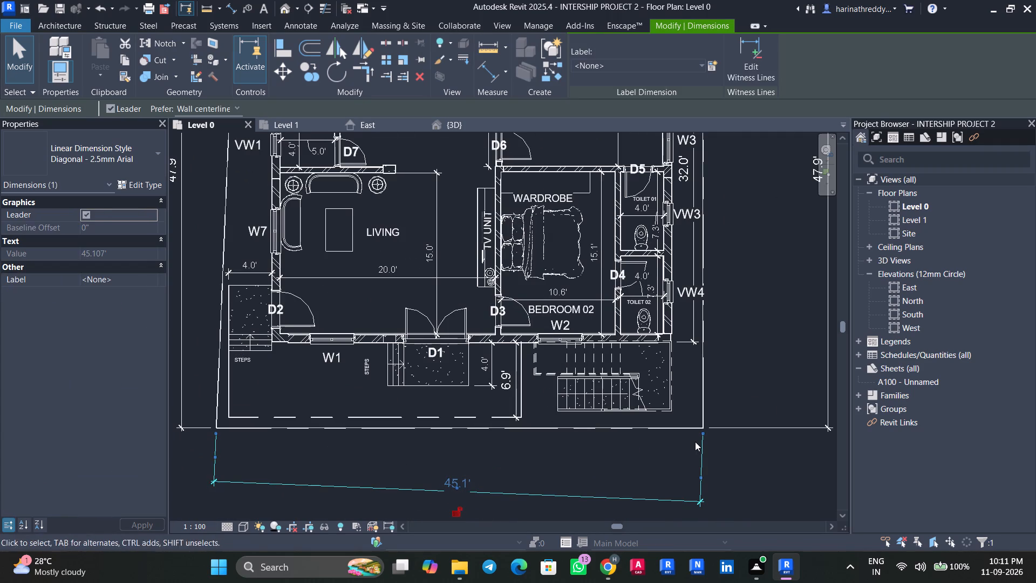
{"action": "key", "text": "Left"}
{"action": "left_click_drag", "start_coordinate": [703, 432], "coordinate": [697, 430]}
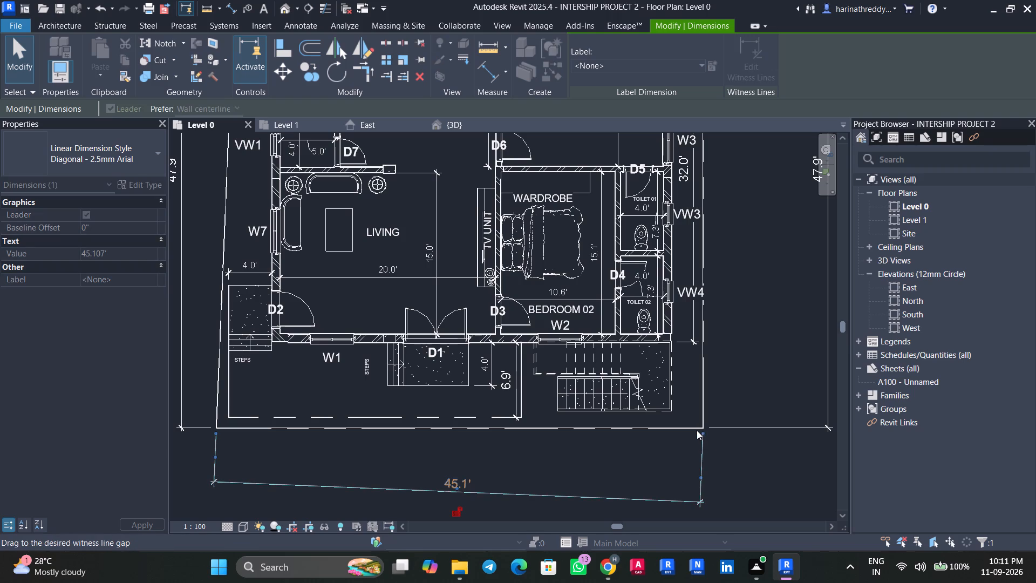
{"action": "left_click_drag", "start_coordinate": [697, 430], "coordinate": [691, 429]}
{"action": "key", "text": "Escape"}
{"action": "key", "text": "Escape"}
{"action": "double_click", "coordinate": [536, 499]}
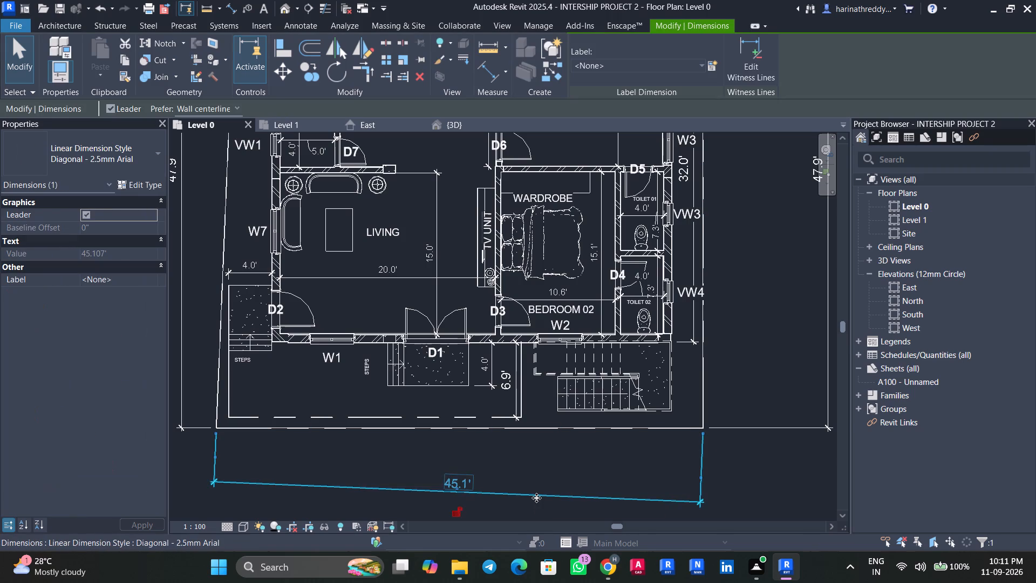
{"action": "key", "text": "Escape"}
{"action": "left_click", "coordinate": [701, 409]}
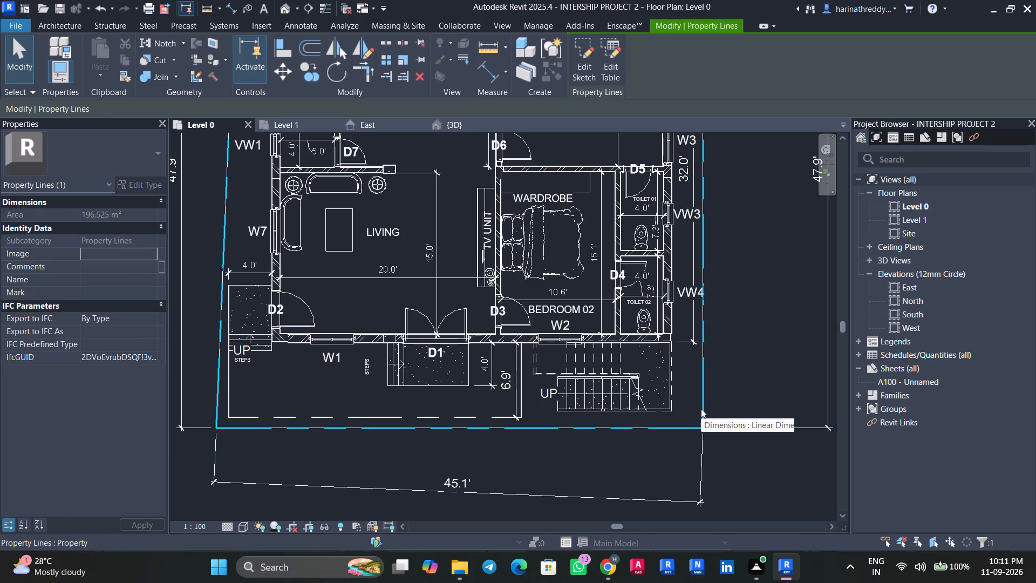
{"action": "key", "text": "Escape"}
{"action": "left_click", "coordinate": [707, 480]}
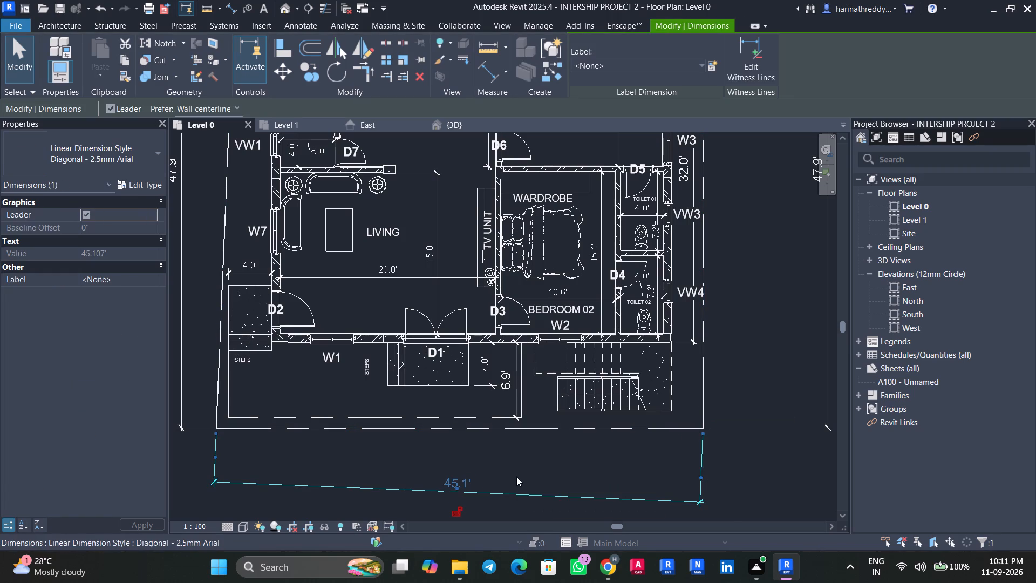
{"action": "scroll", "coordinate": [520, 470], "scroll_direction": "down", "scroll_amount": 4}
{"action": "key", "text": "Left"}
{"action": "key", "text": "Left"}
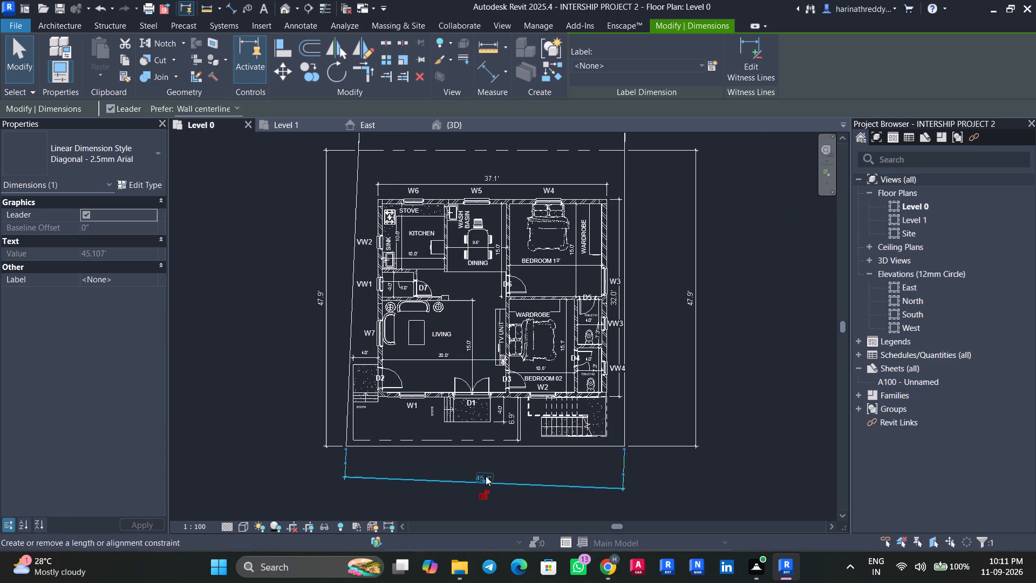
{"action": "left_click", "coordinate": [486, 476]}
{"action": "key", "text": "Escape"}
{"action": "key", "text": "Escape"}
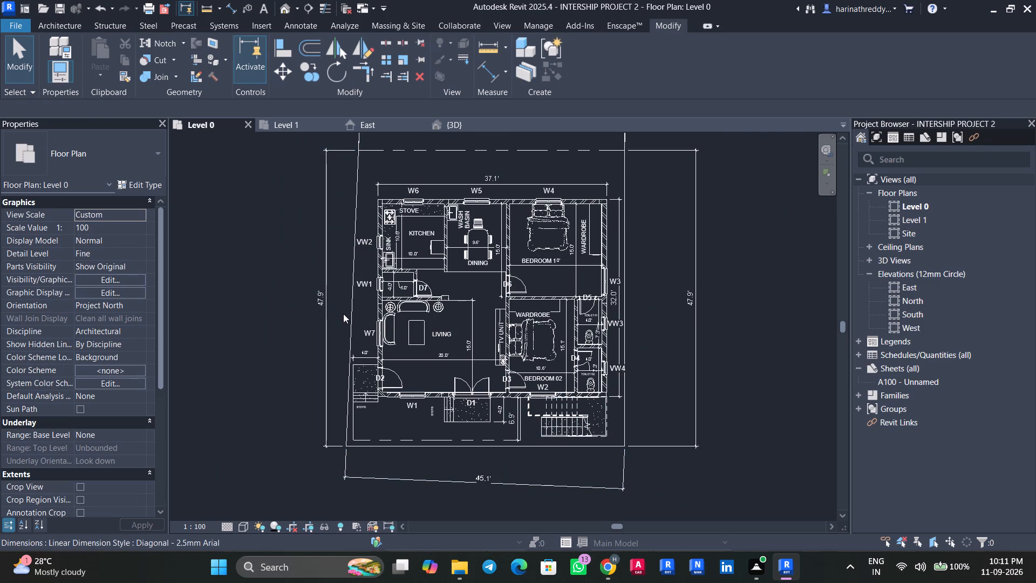
Select the property line around the house and open its sketch for editing.
{"action": "scroll", "coordinate": [336, 294], "scroll_direction": "up", "scroll_amount": 4}
{"action": "middle_click_drag", "start_coordinate": [319, 270], "coordinate": [315, 329]}
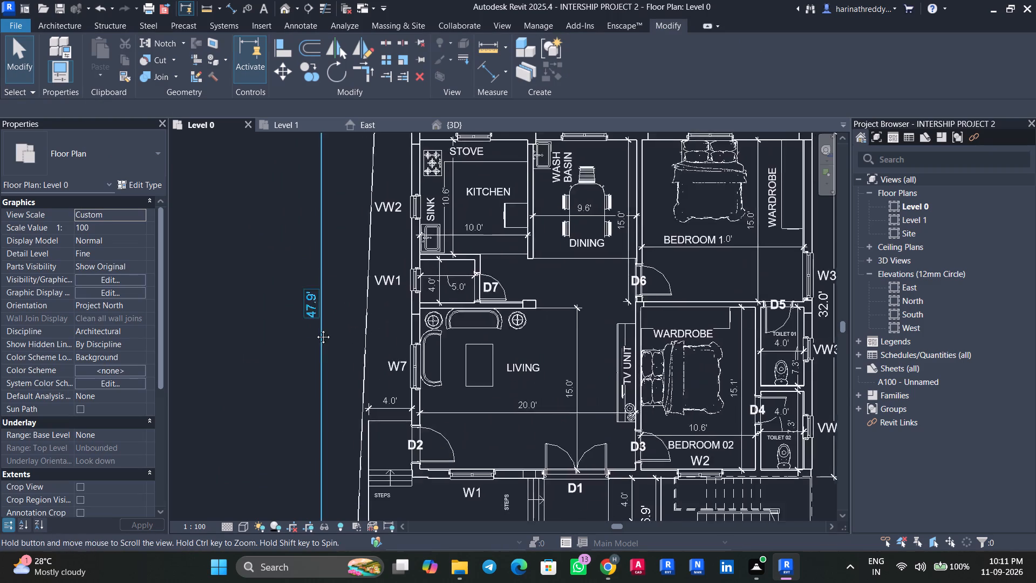
{"action": "middle_click_drag", "start_coordinate": [315, 329], "coordinate": [290, 433]}
{"action": "key", "text": "Escape"}
{"action": "left_click", "coordinate": [374, 206]}
{"action": "key", "text": "Escape"}
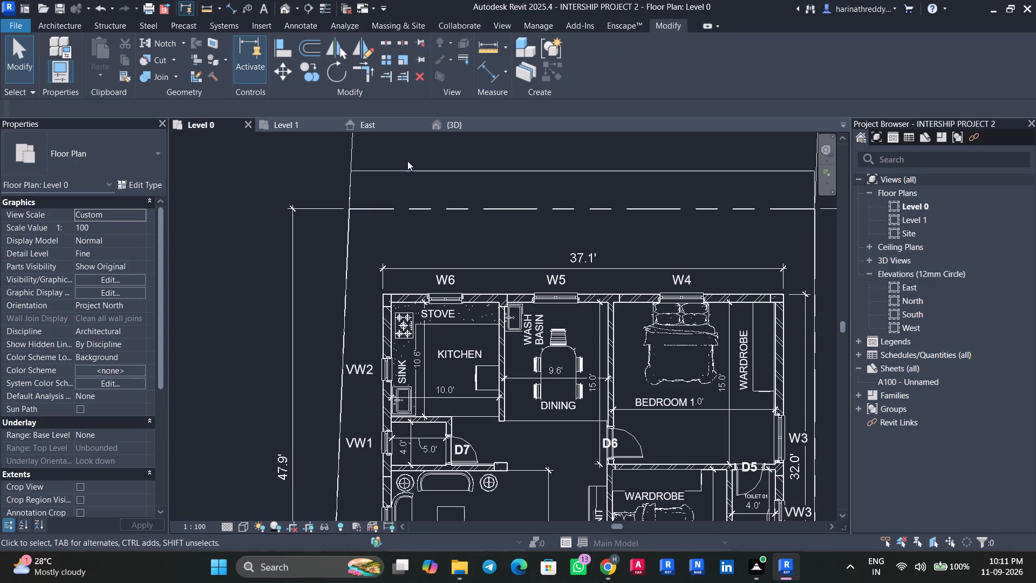
{"action": "left_click", "coordinate": [407, 196]}
{"action": "key", "text": "Escape"}
{"action": "left_click", "coordinate": [405, 213]}
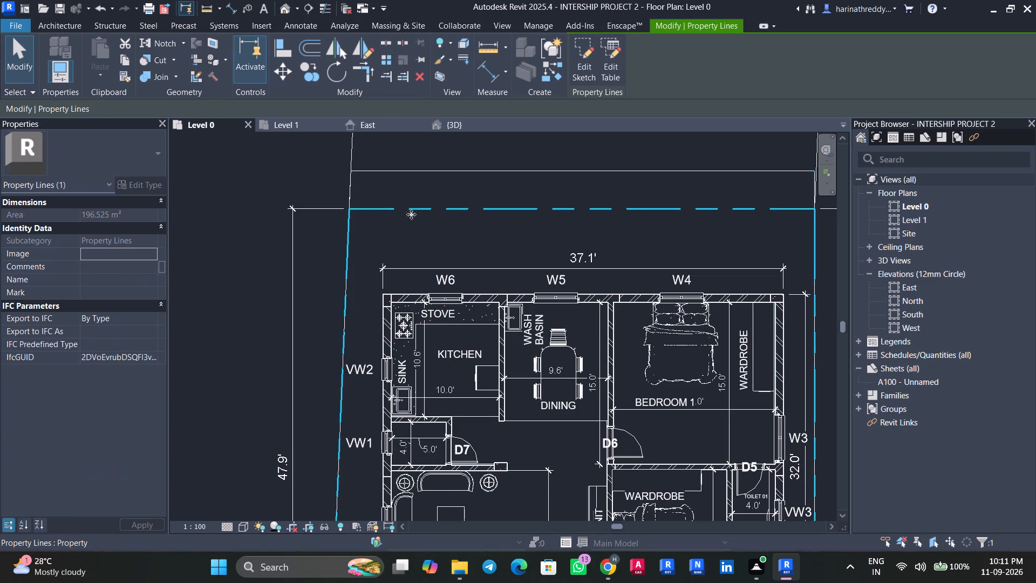
{"action": "left_click", "coordinate": [588, 66]}
Dimension the front property line's width from its slanted-side corner to the straight side line, placing the dimension just below it.
{"action": "scroll", "coordinate": [458, 213], "scroll_direction": "down", "scroll_amount": 6}
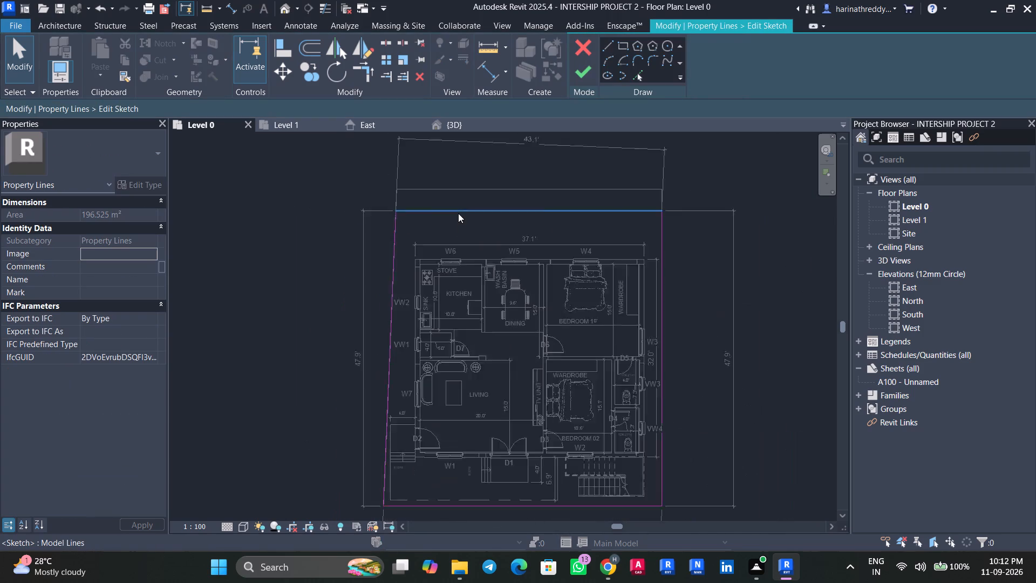
{"action": "key", "text": "d"}
{"action": "key", "text": "i"}
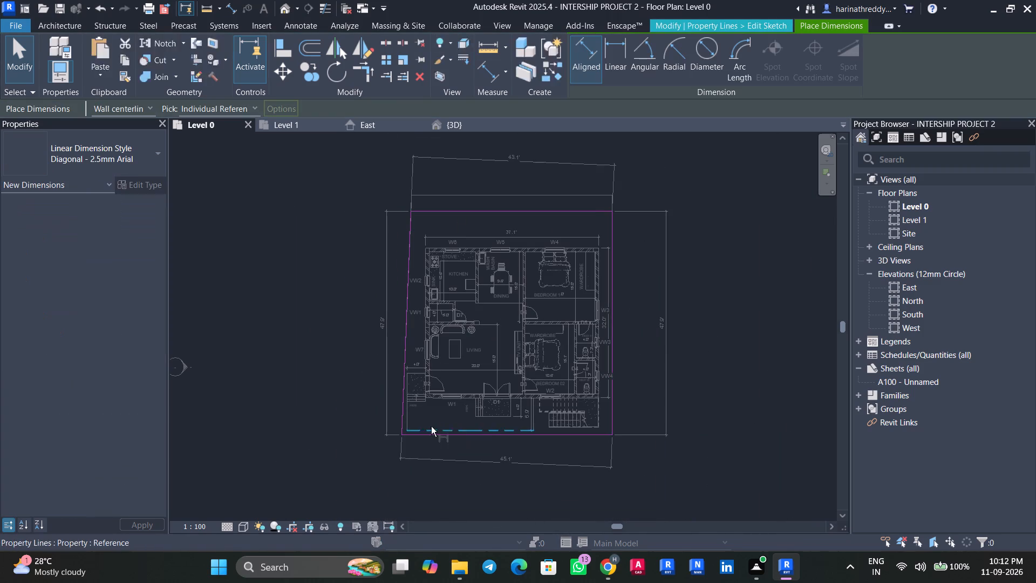
{"action": "scroll", "coordinate": [402, 443], "scroll_direction": "up", "scroll_amount": 5}
{"action": "left_click", "coordinate": [399, 426]}
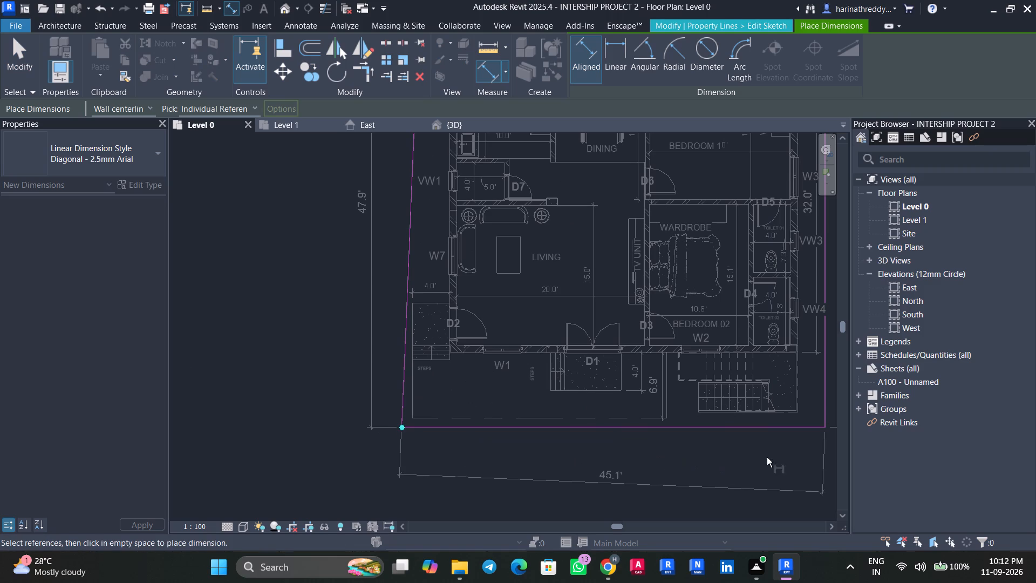
{"action": "left_click", "coordinate": [826, 420]}
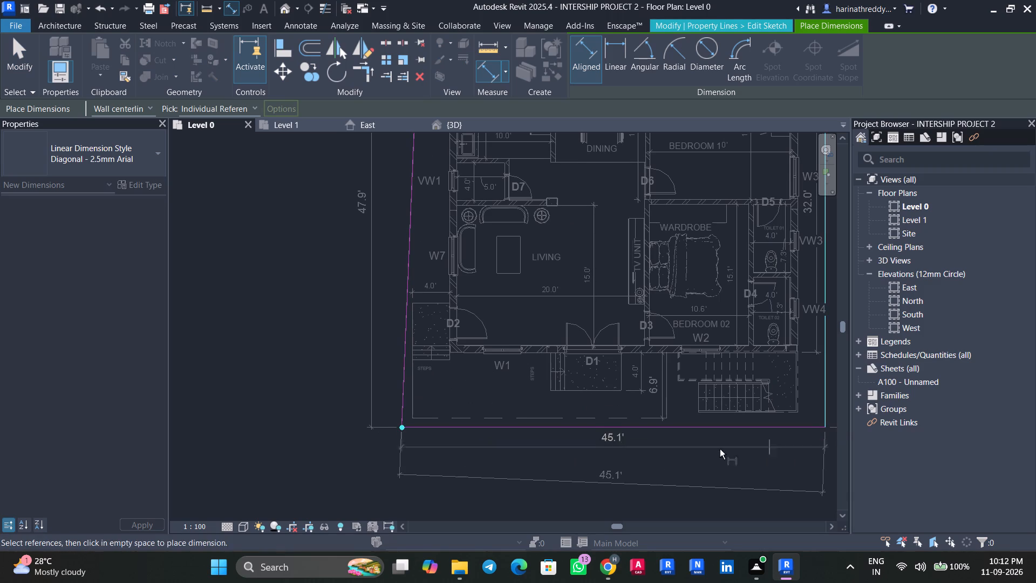
{"action": "left_click", "coordinate": [668, 460]}
{"action": "key", "text": "Escape"}
{"action": "key", "text": "Escape"}
{"action": "key", "text": "Escape"}
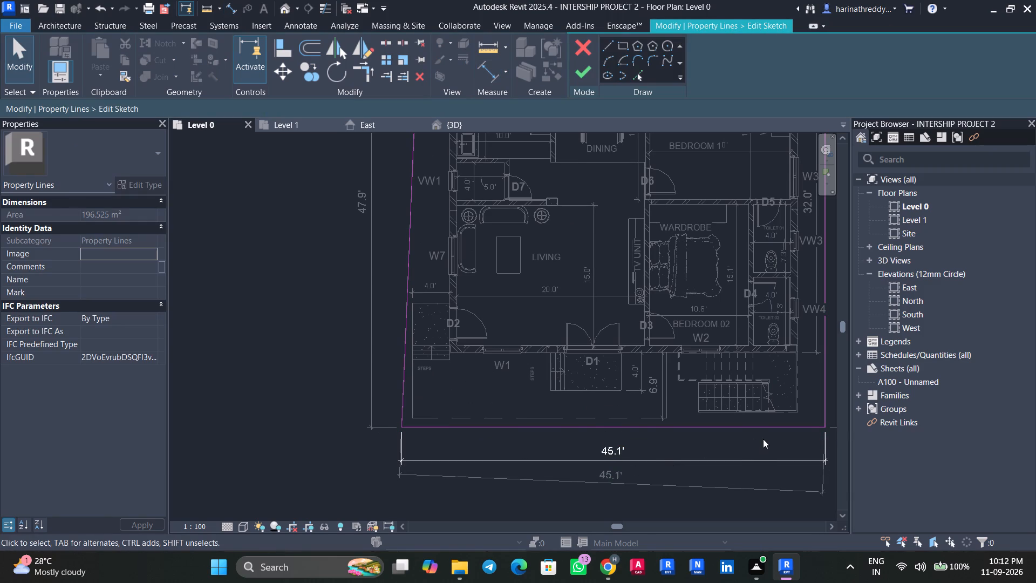
Set the front property line's width dimension to 45' by moving the straight side line.
{"action": "key", "text": "grave"}
{"action": "key", "text": "Escape"}
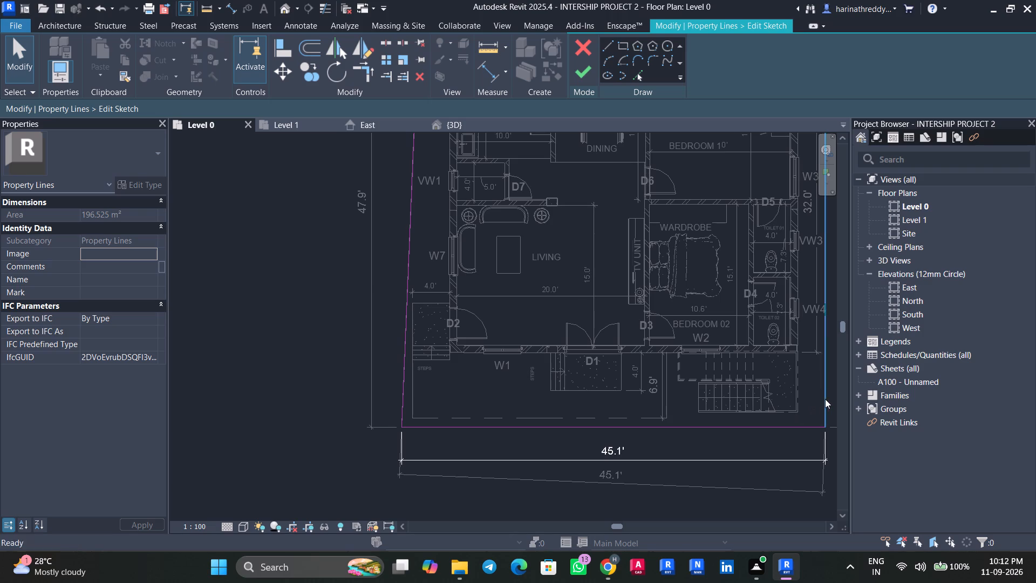
{"action": "left_click", "coordinate": [825, 399]}
{"action": "left_click", "coordinate": [614, 455]}
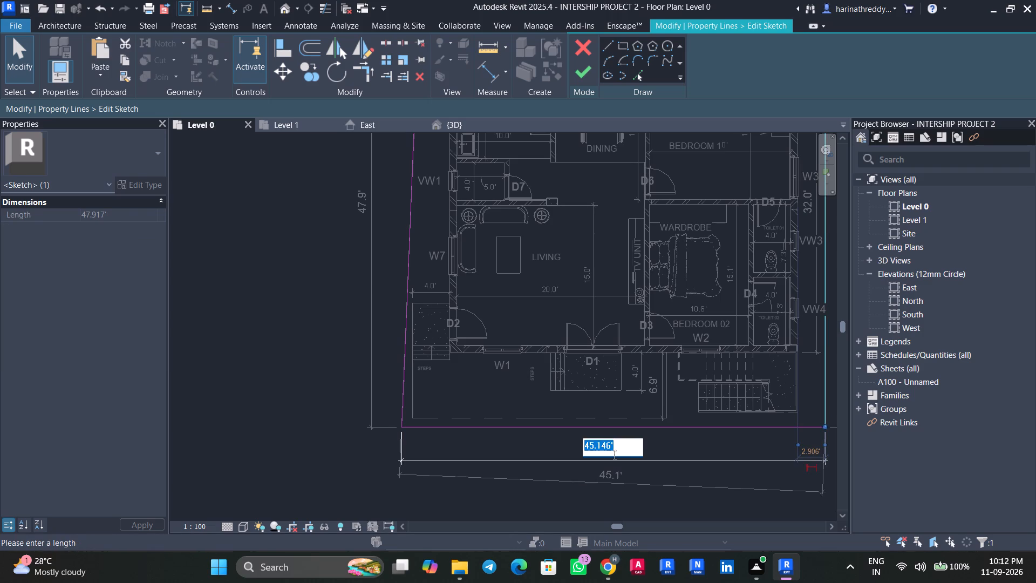
{"action": "type", "text": "45'"}
{"action": "key", "text": "Return"}
{"action": "key", "text": "Escape"}
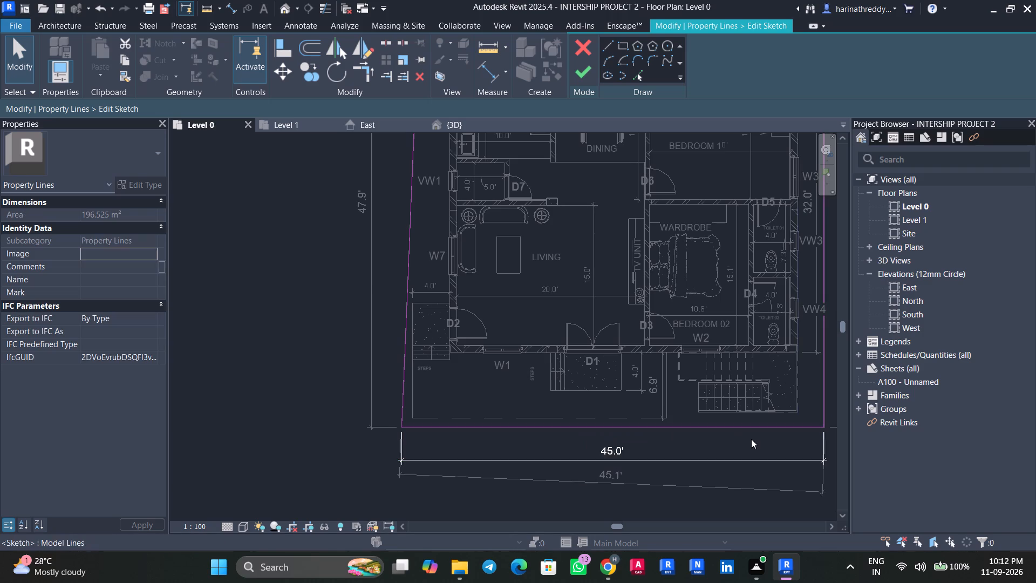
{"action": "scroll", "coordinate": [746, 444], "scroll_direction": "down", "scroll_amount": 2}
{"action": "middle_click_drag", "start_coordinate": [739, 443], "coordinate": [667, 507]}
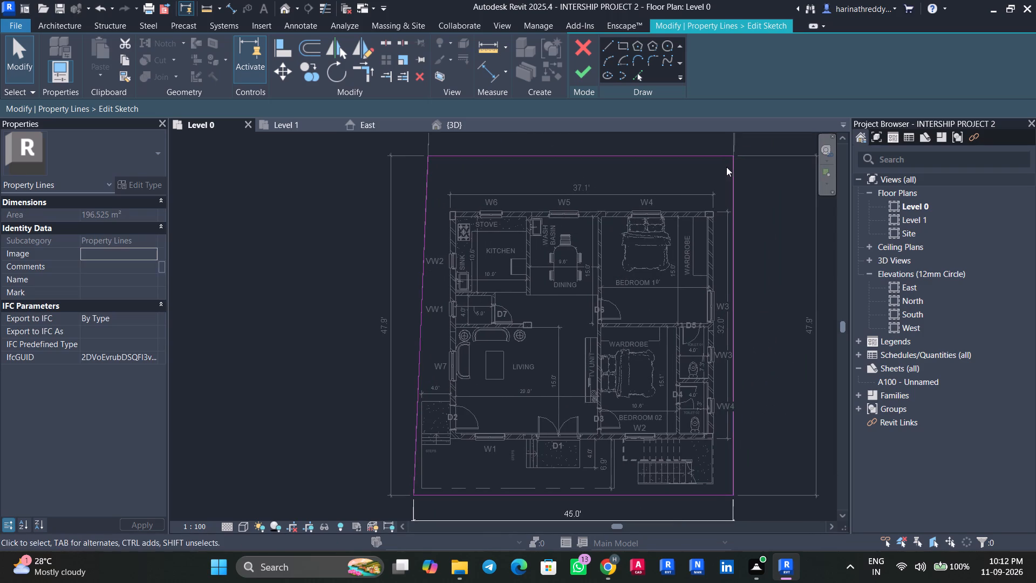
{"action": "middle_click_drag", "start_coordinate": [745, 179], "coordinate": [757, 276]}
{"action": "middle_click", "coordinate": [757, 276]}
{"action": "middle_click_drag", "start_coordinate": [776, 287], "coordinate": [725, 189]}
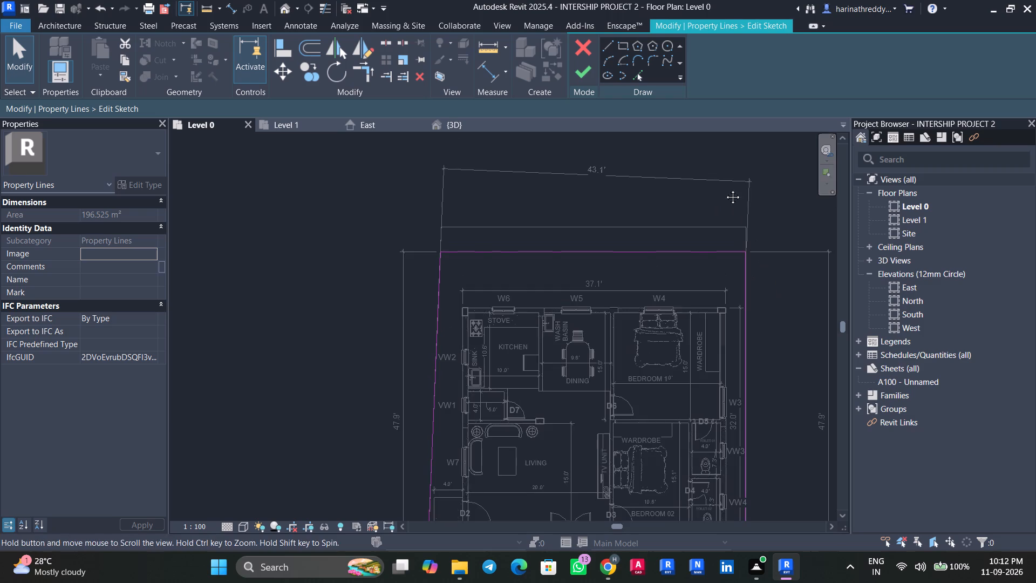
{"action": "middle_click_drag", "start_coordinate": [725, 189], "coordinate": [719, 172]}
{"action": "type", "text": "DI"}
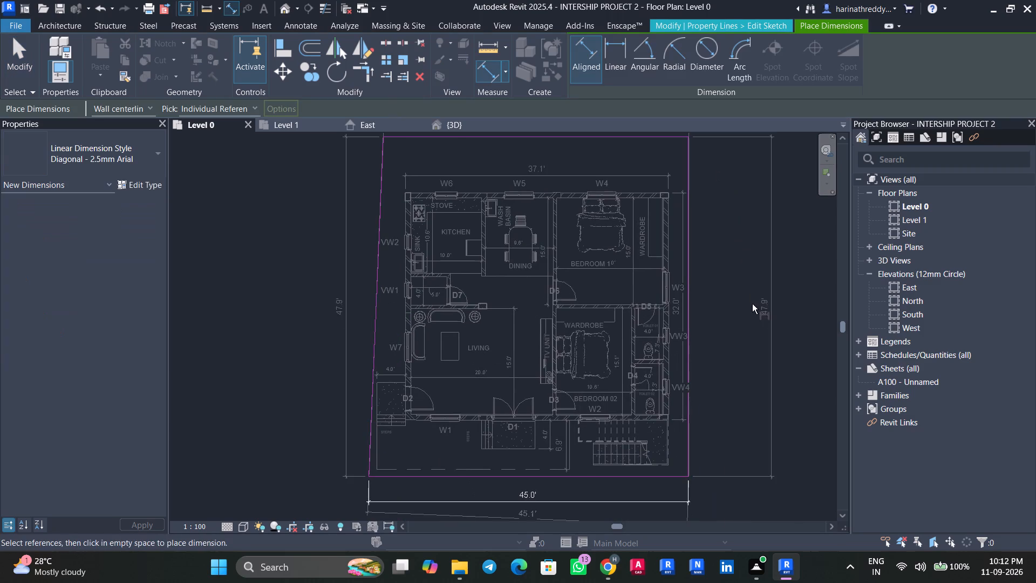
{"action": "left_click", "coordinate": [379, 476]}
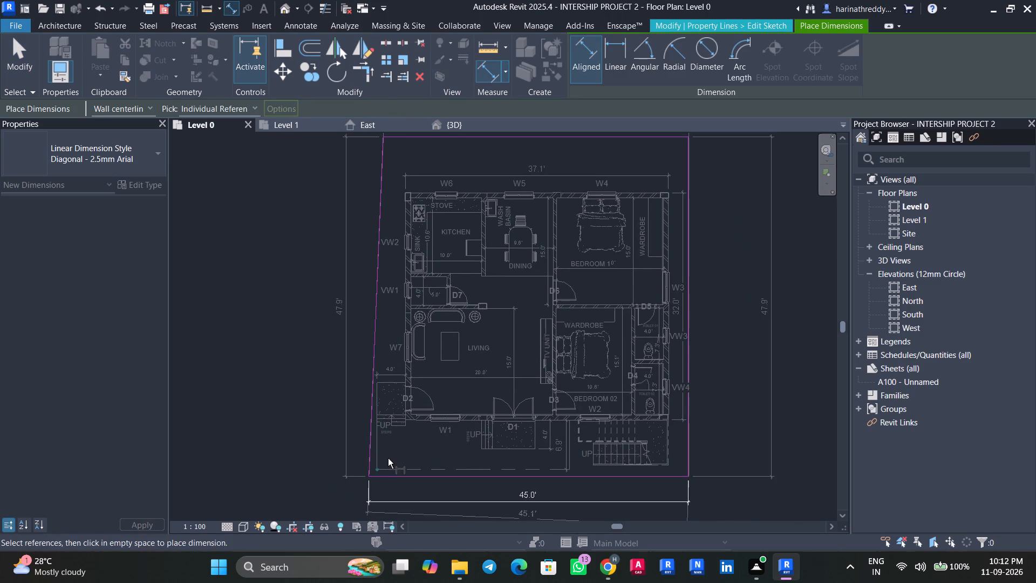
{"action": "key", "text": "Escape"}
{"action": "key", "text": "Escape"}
Dimension the depth between the front and rear property lines, placing the dimension outside the slanted side boundary.
{"action": "key", "text": "d"}
{"action": "key", "text": "i"}
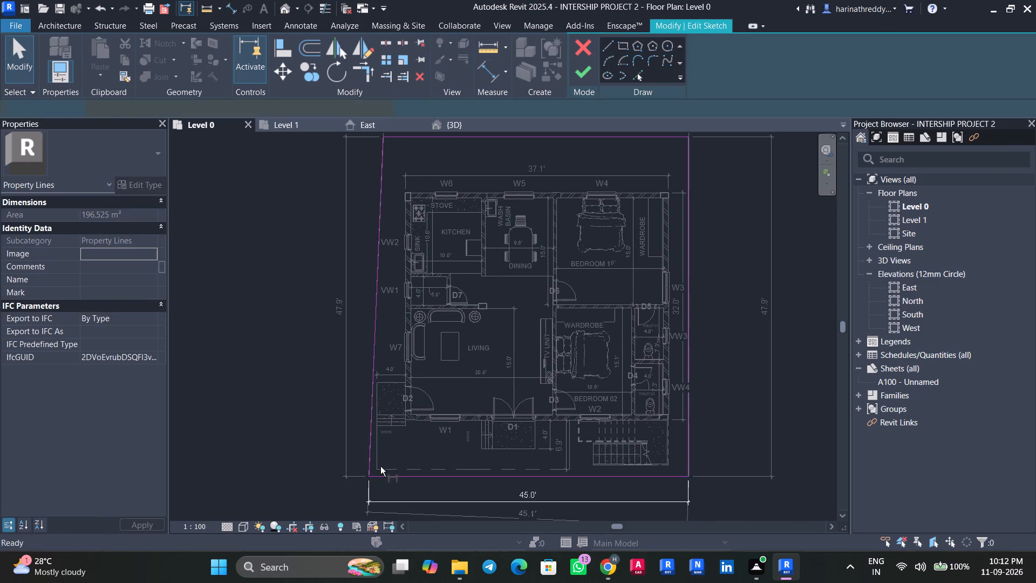
{"action": "left_click", "coordinate": [385, 478]}
{"action": "left_click", "coordinate": [406, 140]}
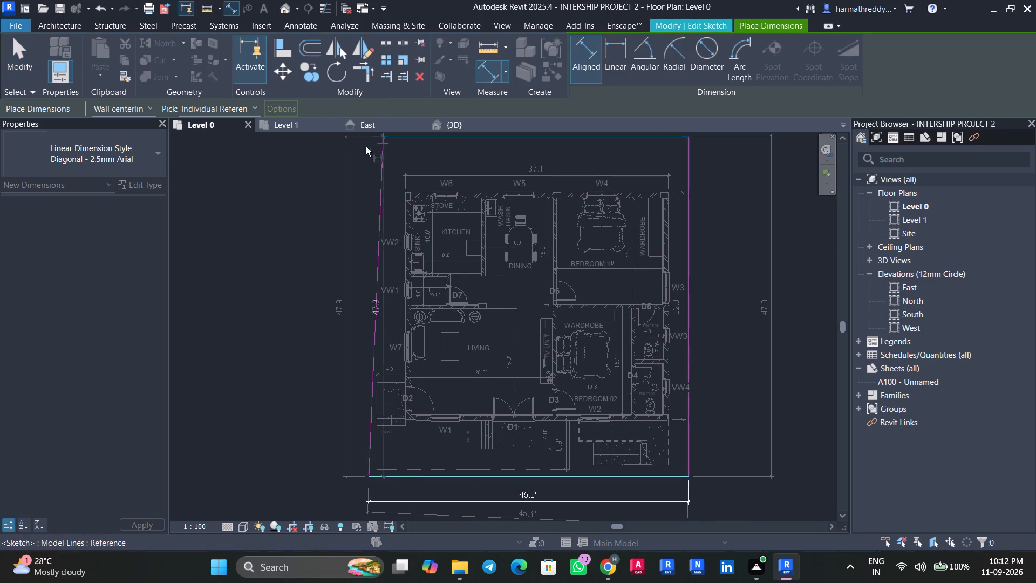
{"action": "left_click", "coordinate": [303, 152]}
{"action": "key", "text": "Escape"}
{"action": "key", "text": "Escape"}
{"action": "key", "text": "Escape"}
Set the property depth dimension to 47'5.5" by moving the rear property line.
{"action": "middle_click_drag", "start_coordinate": [448, 153], "coordinate": [444, 223]}
{"action": "left_click", "coordinate": [441, 209]}
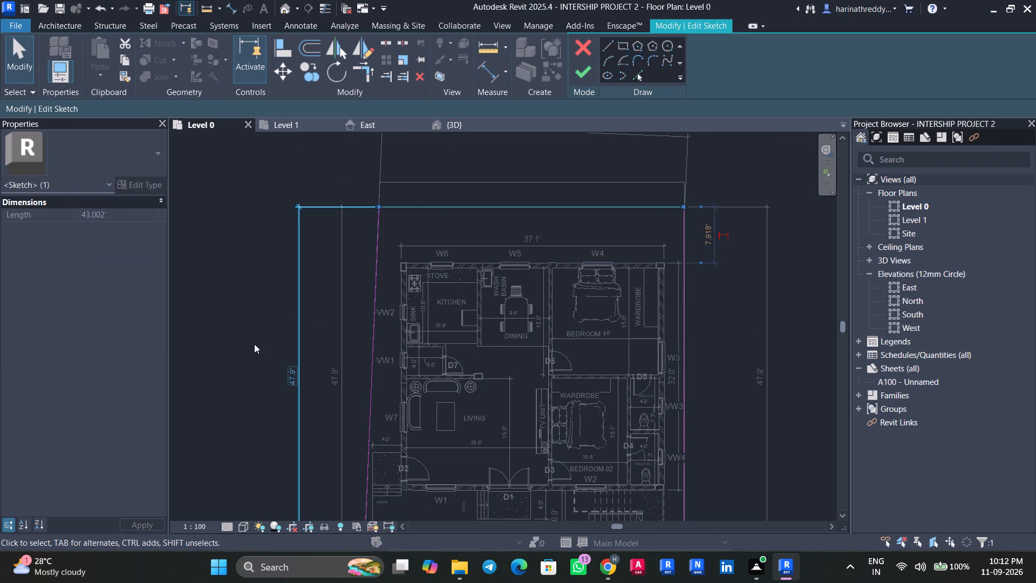
{"action": "left_click", "coordinate": [288, 381]}
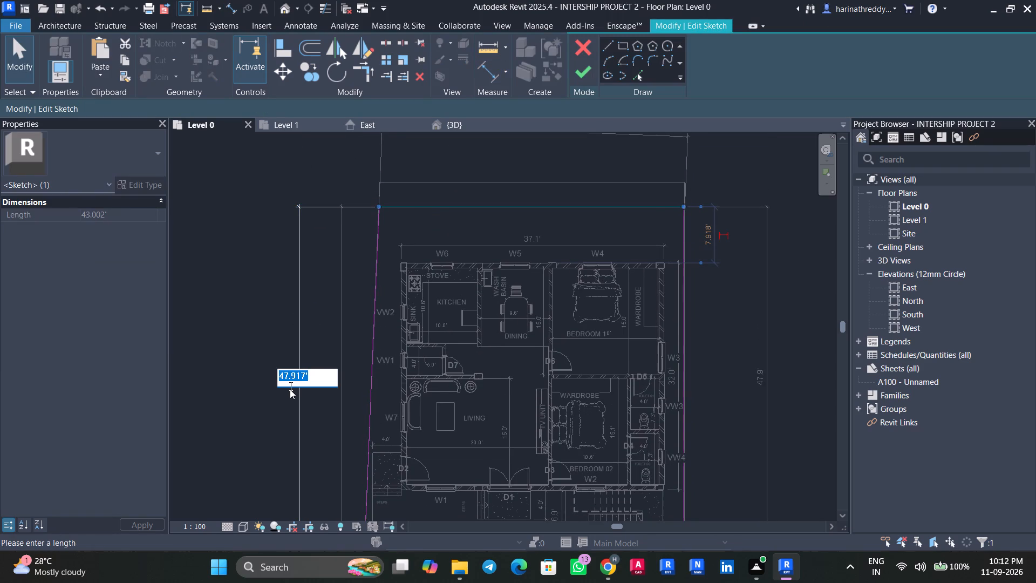
{"action": "key", "text": "4"}
{"action": "key", "text": "BackSpace"}
{"action": "type", "text": "47"}
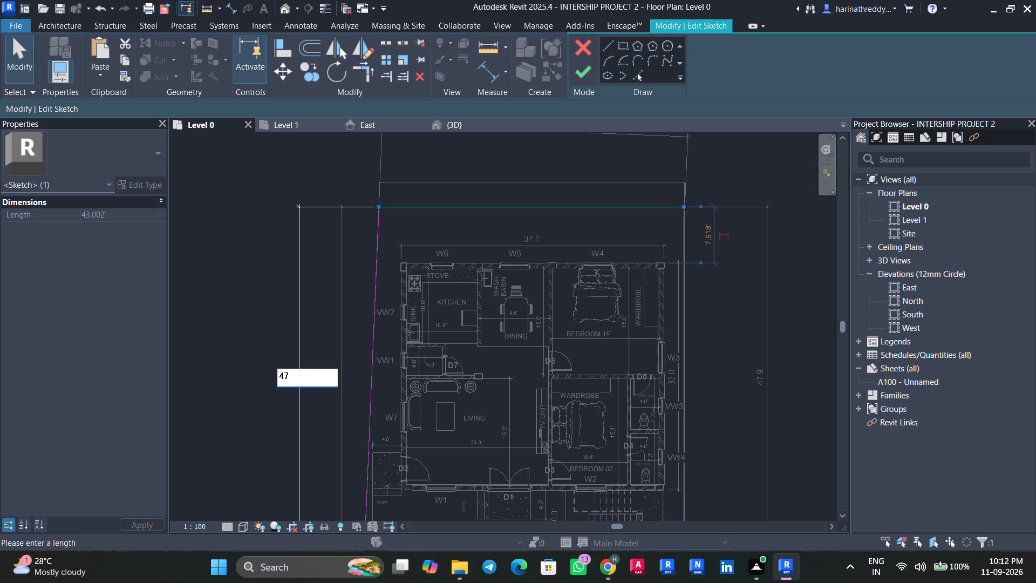
{"action": "key", "text": "apostrophe"}
{"action": "type", "text": "5.5\""}
{"action": "key", "text": "Return"}
{"action": "scroll", "coordinate": [306, 378], "scroll_direction": "up", "scroll_amount": 4}
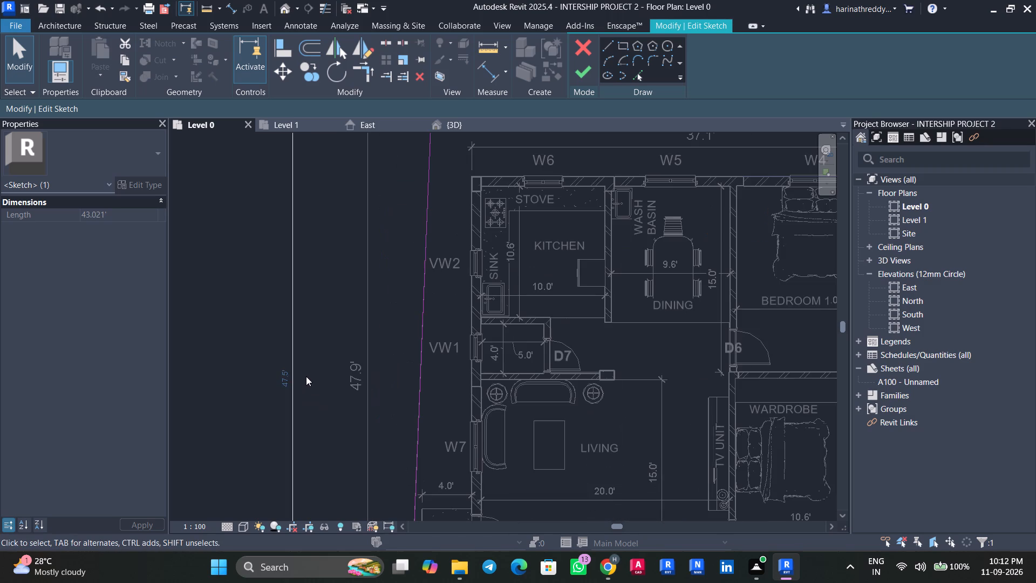
{"action": "scroll", "coordinate": [306, 376], "scroll_direction": "down", "scroll_amount": 5}
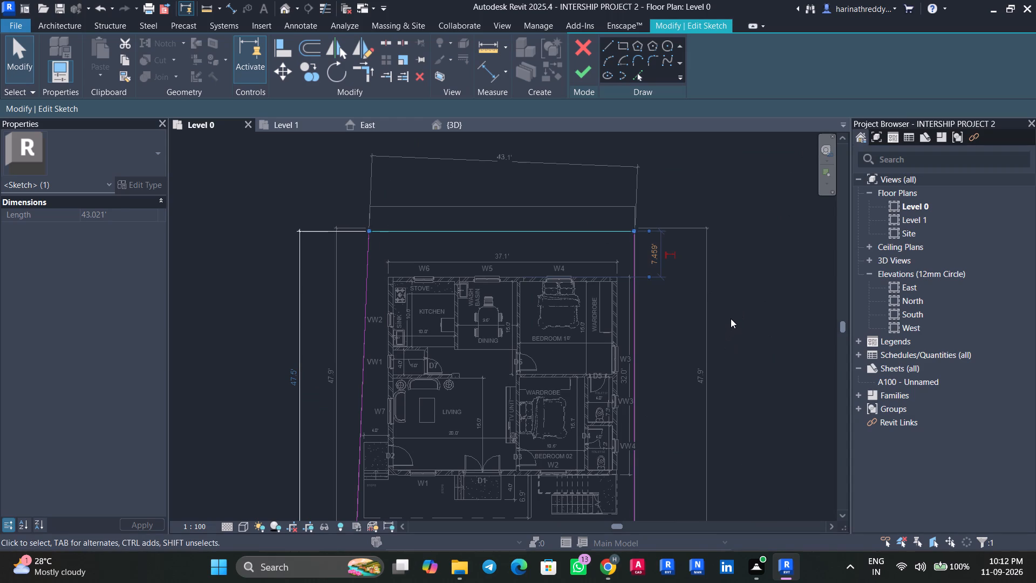
{"action": "key", "text": "Escape"}
Dimension the rear property line's width from the slanted side line to the opposite rear corner, placing it beyond the rear line.
{"action": "middle_click_drag", "start_coordinate": [748, 347], "coordinate": [701, 337]}
{"action": "key", "text": "d"}
{"action": "key", "text": "i"}
{"action": "left_click", "coordinate": [321, 233]}
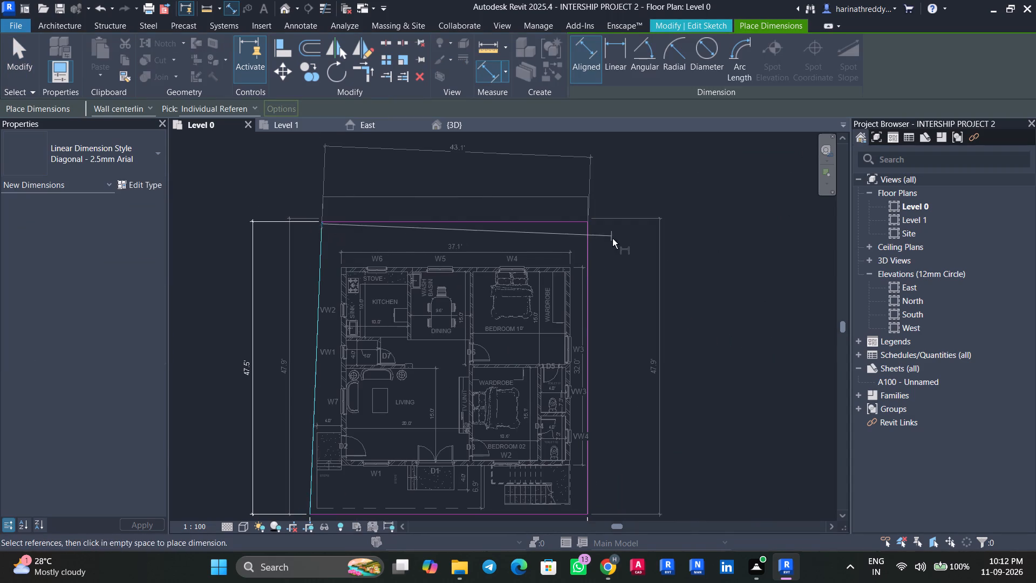
{"action": "left_click", "coordinate": [591, 222]}
{"action": "left_click", "coordinate": [611, 193]}
{"action": "key", "text": "Escape"}
{"action": "key", "text": "Escape"}
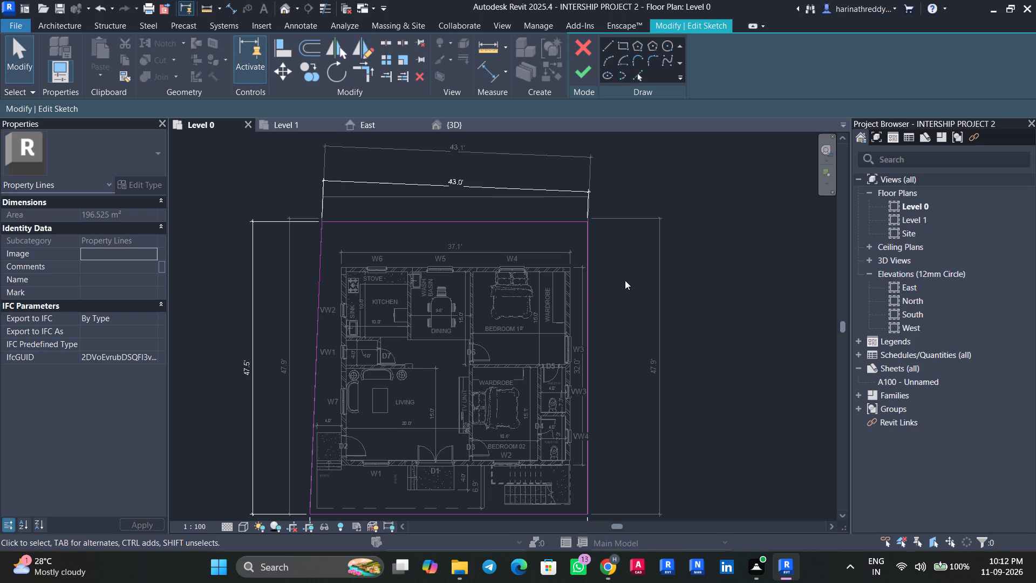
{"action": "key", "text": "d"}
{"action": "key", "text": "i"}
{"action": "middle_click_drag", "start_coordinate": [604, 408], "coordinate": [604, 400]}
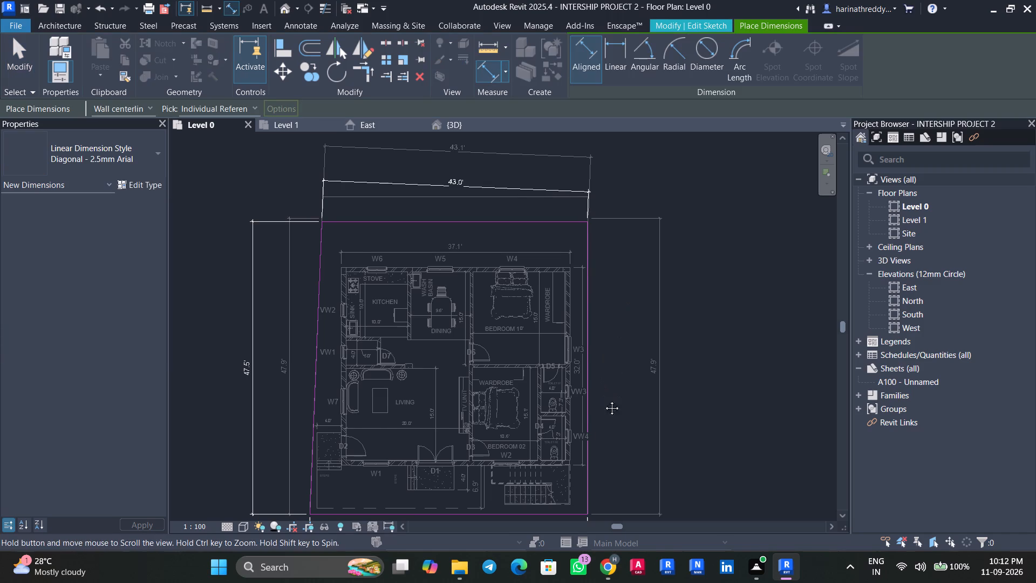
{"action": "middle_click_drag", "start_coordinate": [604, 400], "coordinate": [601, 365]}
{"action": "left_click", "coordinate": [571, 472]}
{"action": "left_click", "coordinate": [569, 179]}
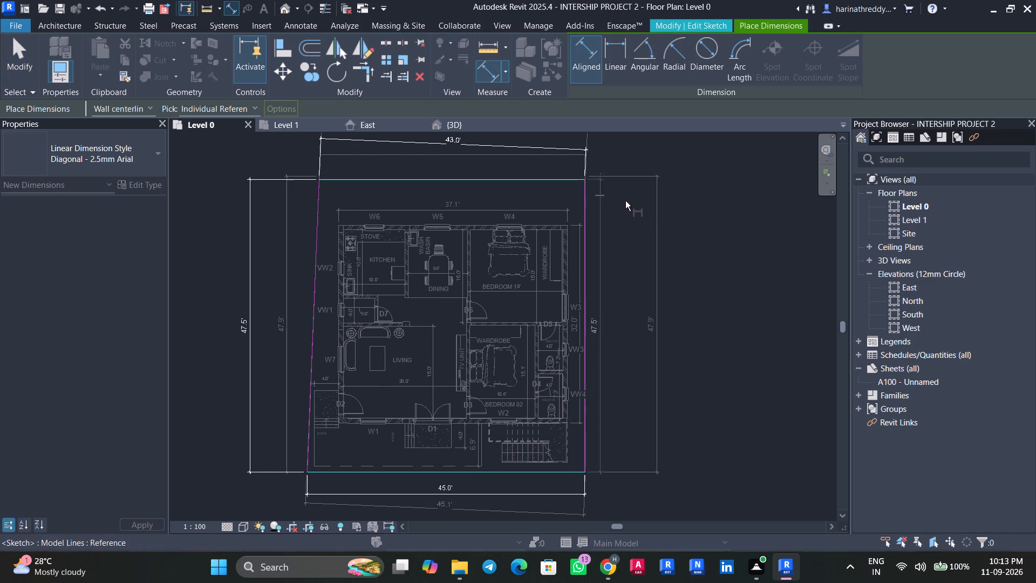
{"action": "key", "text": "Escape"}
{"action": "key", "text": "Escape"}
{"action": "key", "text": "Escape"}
Finish the property line sketch edit.
{"action": "left_click", "coordinate": [584, 76]}
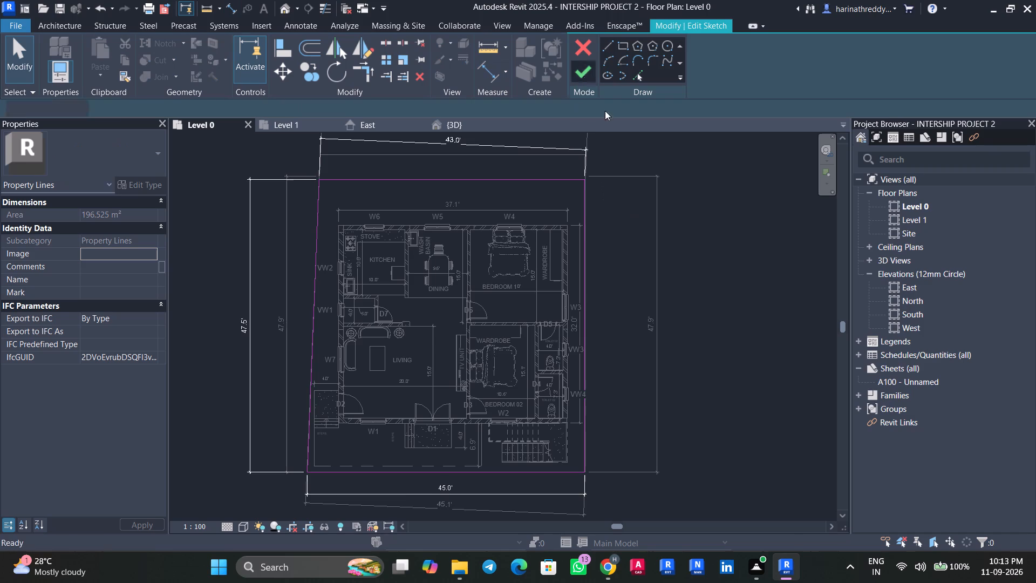
Edit the Grassland toposolid's boundary, moving its rear edge onto the rear property line, and finish the sketch.
{"action": "scroll", "coordinate": [752, 306], "scroll_direction": "down", "scroll_amount": 2}
{"action": "scroll", "coordinate": [530, 210], "scroll_direction": "up", "scroll_amount": 2}
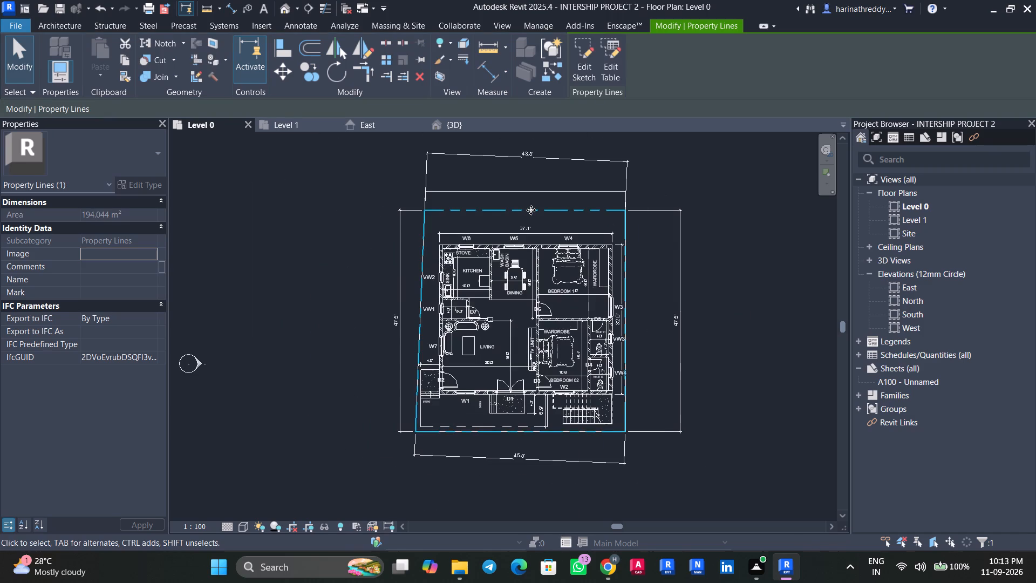
{"action": "scroll", "coordinate": [531, 210], "scroll_direction": "up", "scroll_amount": 2}
{"action": "left_click", "coordinate": [509, 177]}
{"action": "left_click", "coordinate": [578, 67]}
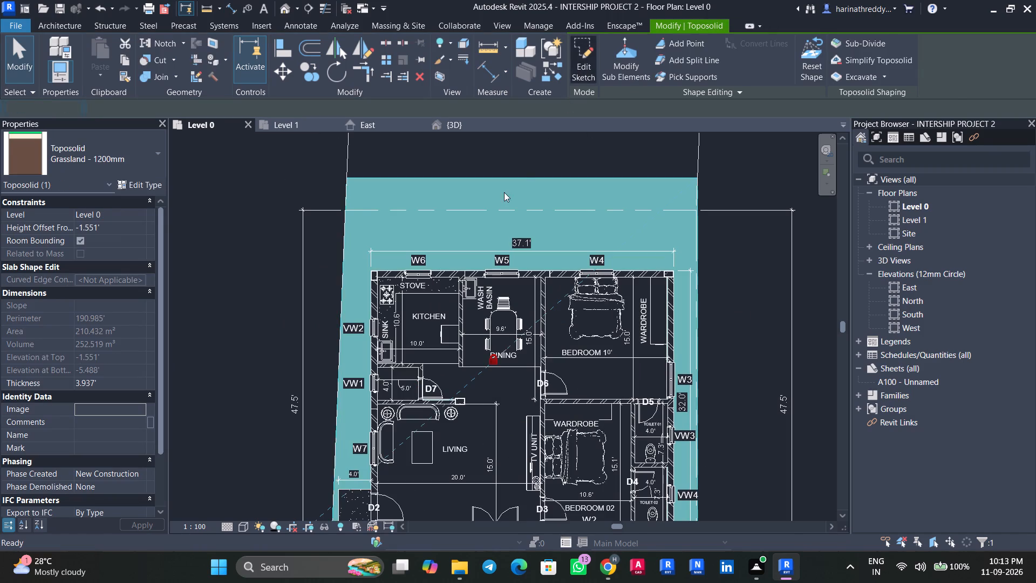
{"action": "left_click", "coordinate": [514, 181]}
{"action": "left_click_drag", "start_coordinate": [516, 173], "coordinate": [519, 207]}
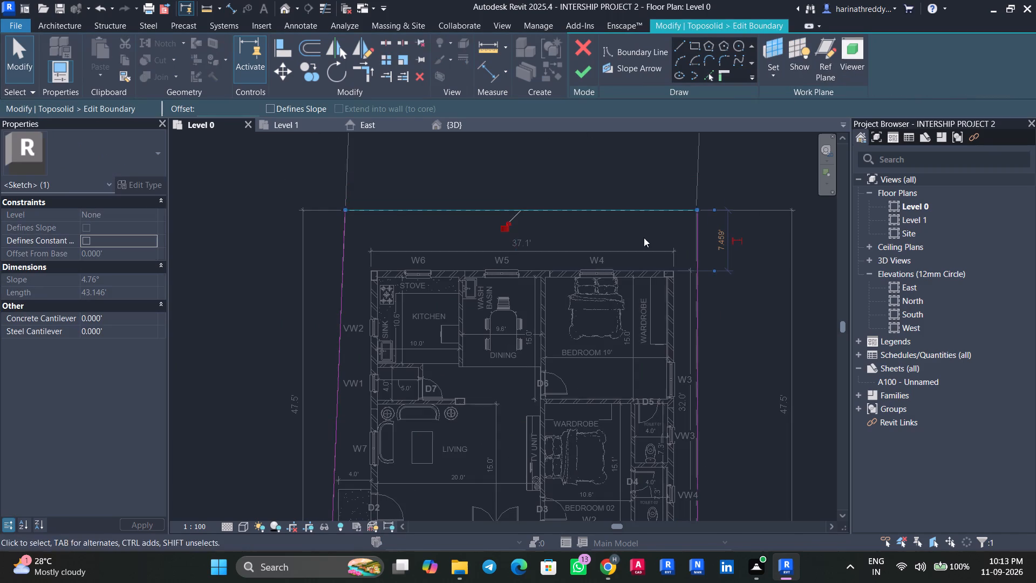
{"action": "scroll", "coordinate": [703, 222], "scroll_direction": "down", "scroll_amount": 7}
{"action": "middle_click_drag", "start_coordinate": [747, 292], "coordinate": [735, 240]}
{"action": "scroll", "coordinate": [614, 309], "scroll_direction": "up", "scroll_amount": 10}
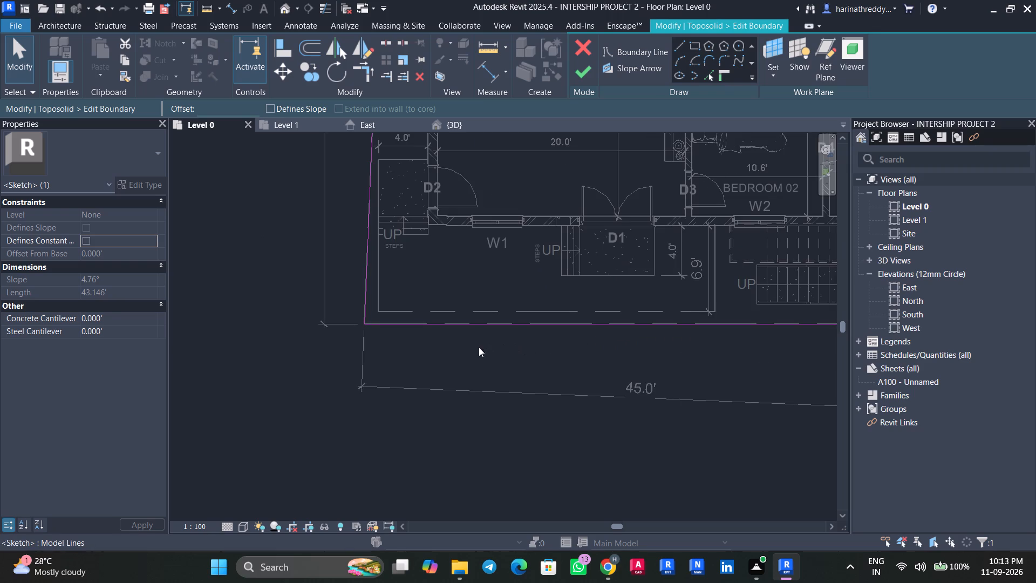
{"action": "scroll", "coordinate": [477, 363], "scroll_direction": "down", "scroll_amount": 4}
{"action": "left_click", "coordinate": [581, 67]}
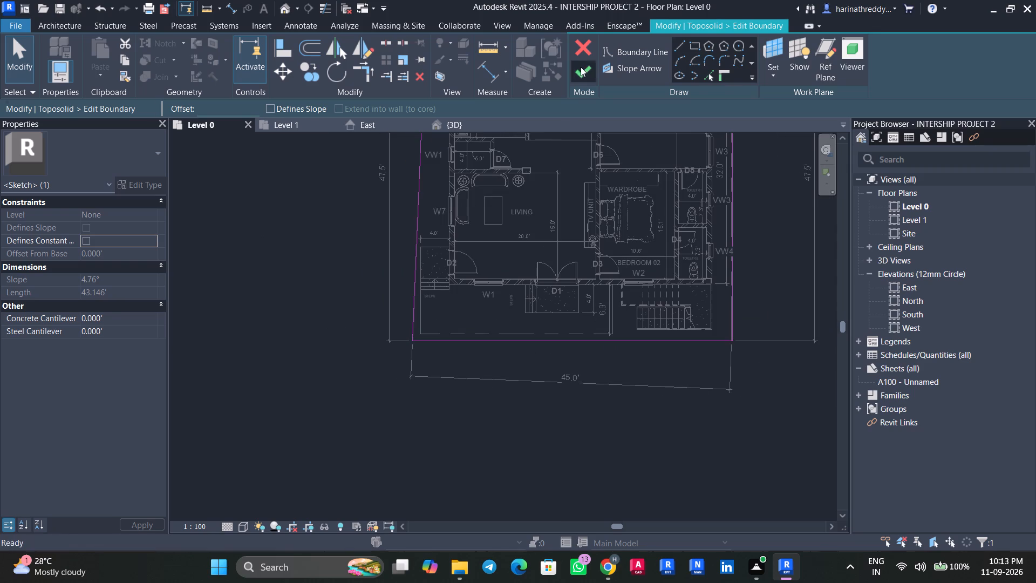
{"action": "key", "text": "Escape"}
Move the 43' rear plot width dimension closer to the rear property line.
{"action": "middle_click_drag", "start_coordinate": [764, 445], "coordinate": [753, 463], "text": "shift"}
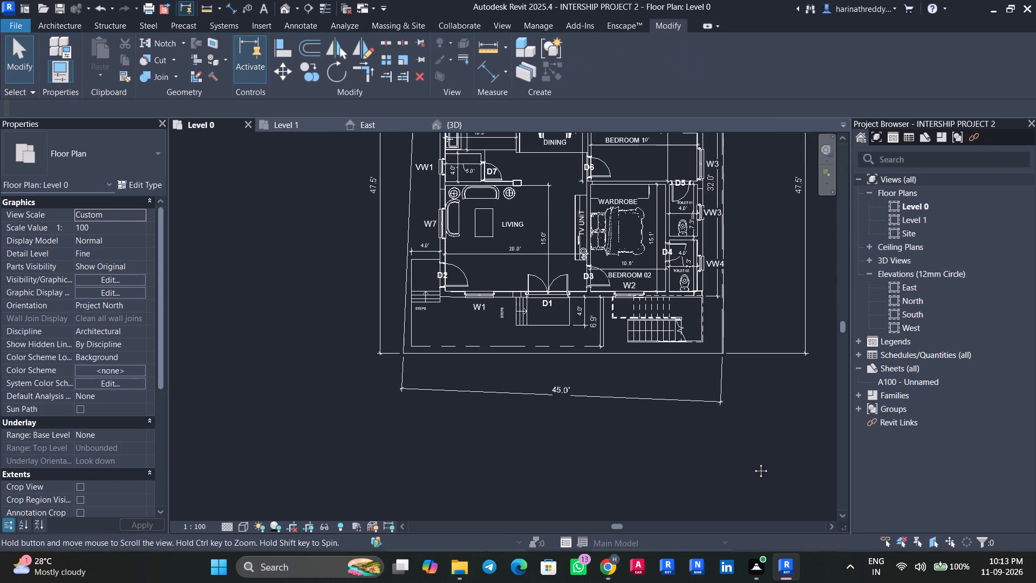
{"action": "middle_click_drag", "start_coordinate": [753, 463], "coordinate": [722, 507], "text": "shift"}
{"action": "scroll", "coordinate": [731, 469], "scroll_direction": "down", "scroll_amount": 2}
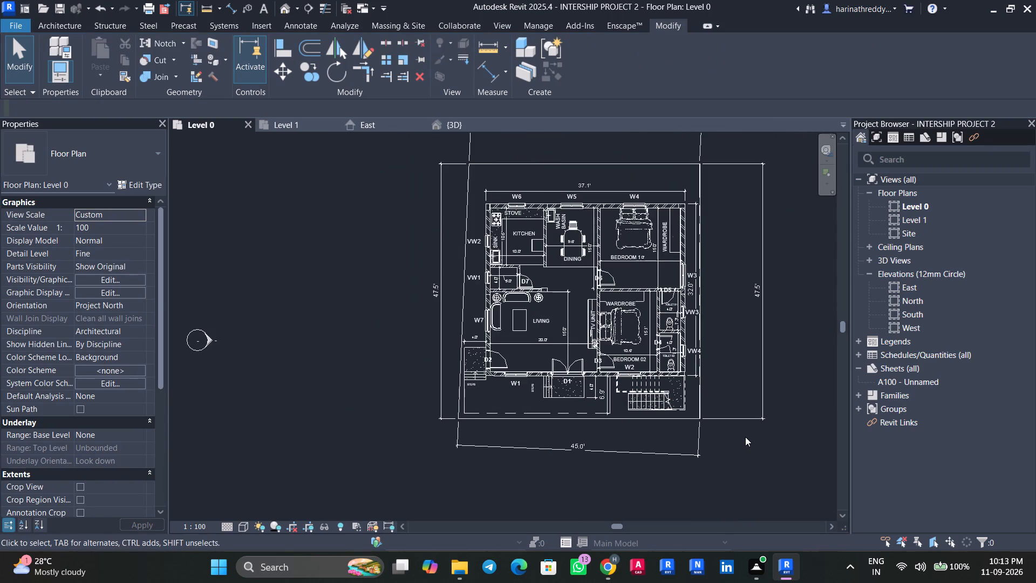
{"action": "scroll", "coordinate": [586, 152], "scroll_direction": "up", "scroll_amount": 3}
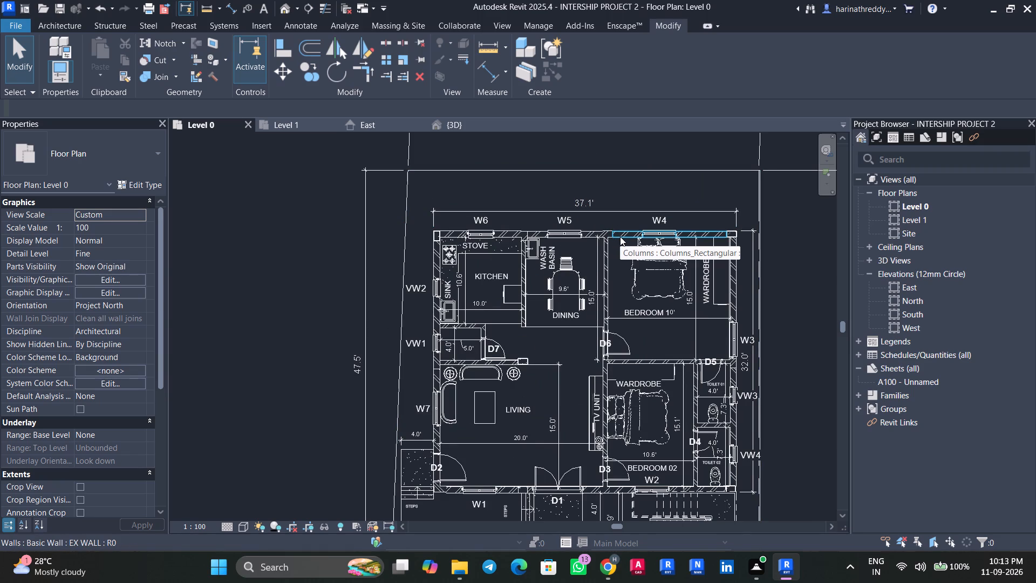
{"action": "scroll", "coordinate": [604, 153], "scroll_direction": "down", "scroll_amount": 3}
{"action": "middle_click_drag", "start_coordinate": [605, 151], "coordinate": [587, 250]}
{"action": "left_click", "coordinate": [605, 197]}
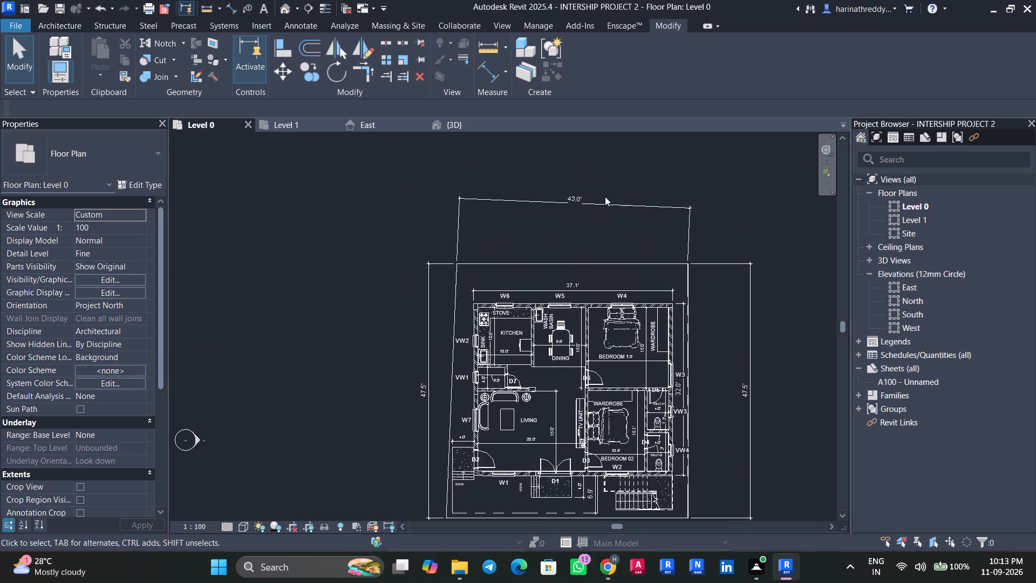
{"action": "left_click", "coordinate": [599, 204]}
{"action": "left_click_drag", "start_coordinate": [597, 206], "coordinate": [598, 253]}
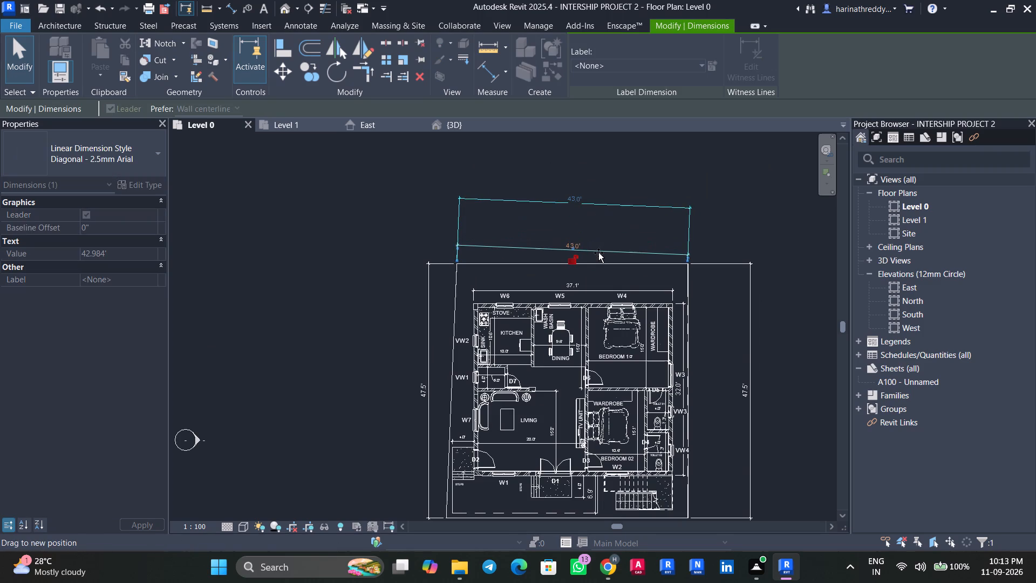
{"action": "left_click_drag", "start_coordinate": [598, 253], "coordinate": [599, 249]}
{"action": "key", "text": "Escape"}
{"action": "key", "text": "Escape"}
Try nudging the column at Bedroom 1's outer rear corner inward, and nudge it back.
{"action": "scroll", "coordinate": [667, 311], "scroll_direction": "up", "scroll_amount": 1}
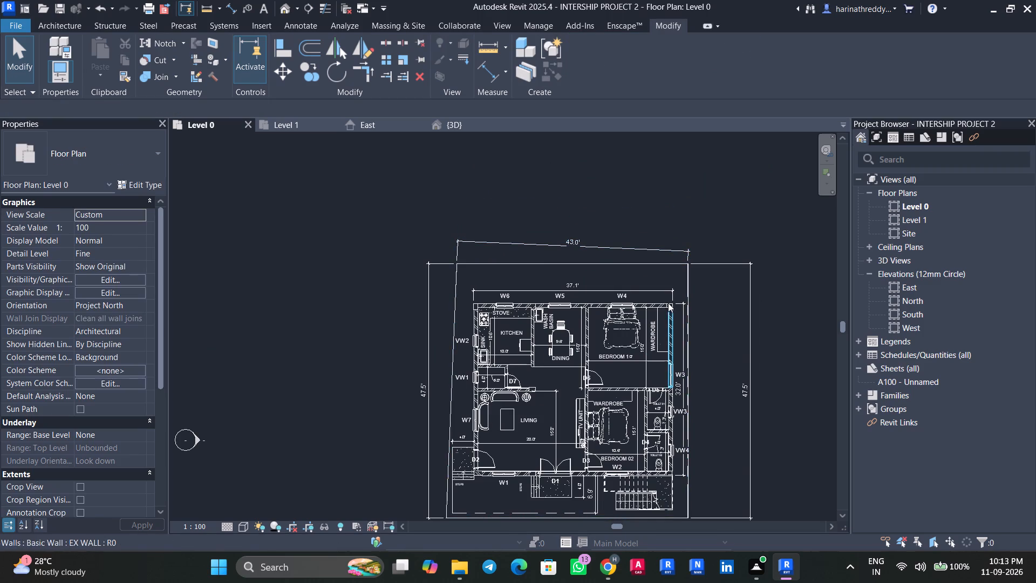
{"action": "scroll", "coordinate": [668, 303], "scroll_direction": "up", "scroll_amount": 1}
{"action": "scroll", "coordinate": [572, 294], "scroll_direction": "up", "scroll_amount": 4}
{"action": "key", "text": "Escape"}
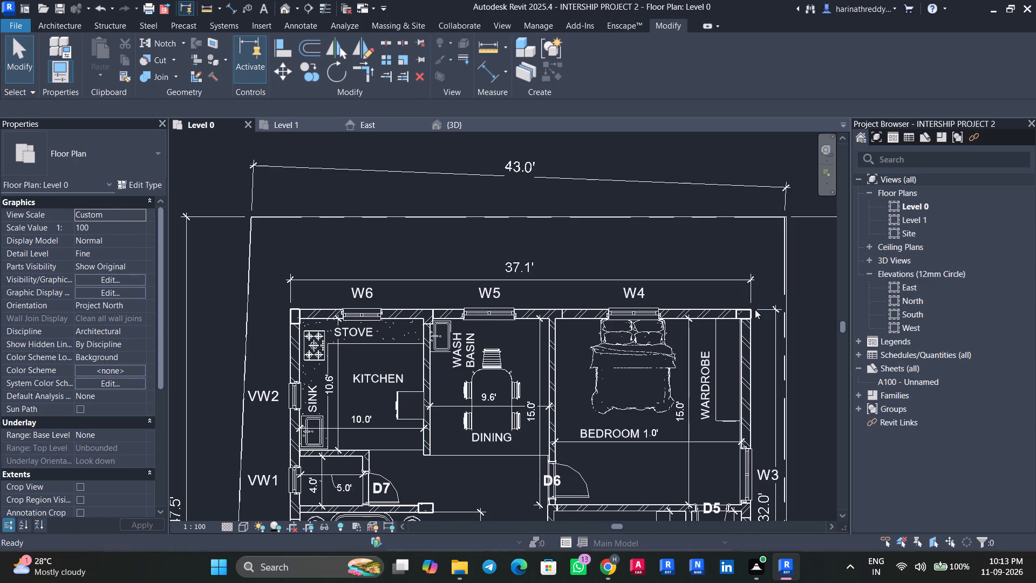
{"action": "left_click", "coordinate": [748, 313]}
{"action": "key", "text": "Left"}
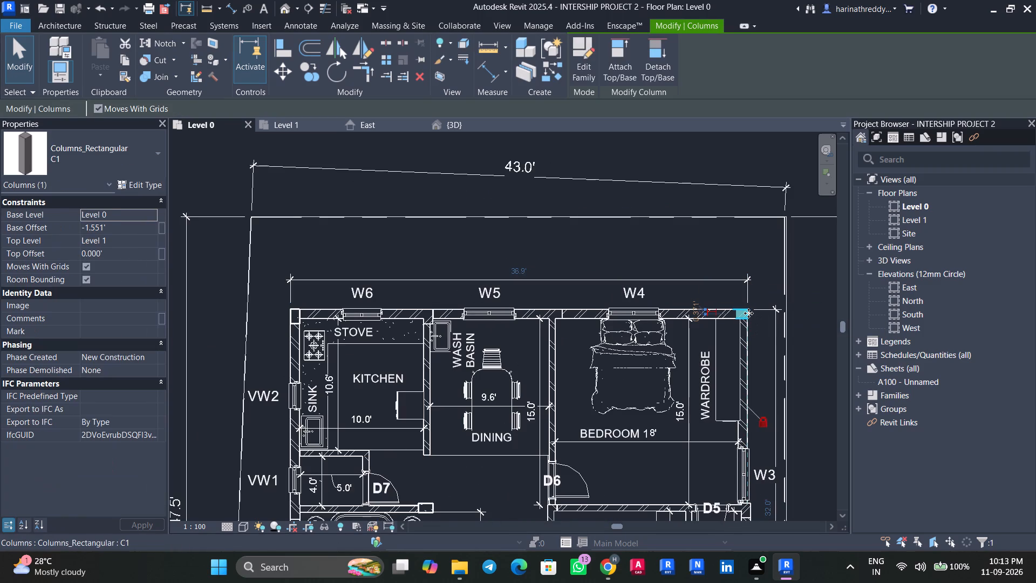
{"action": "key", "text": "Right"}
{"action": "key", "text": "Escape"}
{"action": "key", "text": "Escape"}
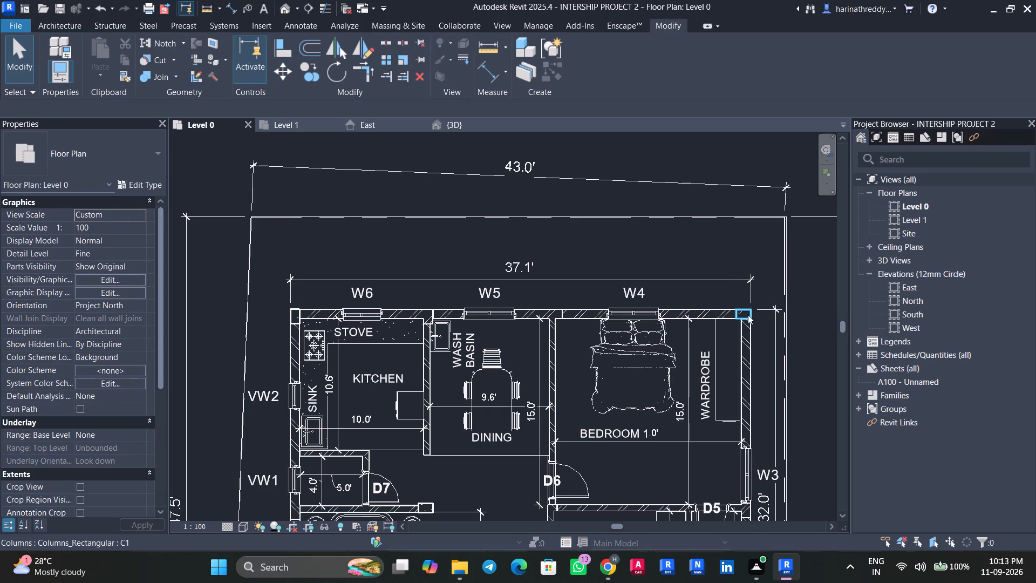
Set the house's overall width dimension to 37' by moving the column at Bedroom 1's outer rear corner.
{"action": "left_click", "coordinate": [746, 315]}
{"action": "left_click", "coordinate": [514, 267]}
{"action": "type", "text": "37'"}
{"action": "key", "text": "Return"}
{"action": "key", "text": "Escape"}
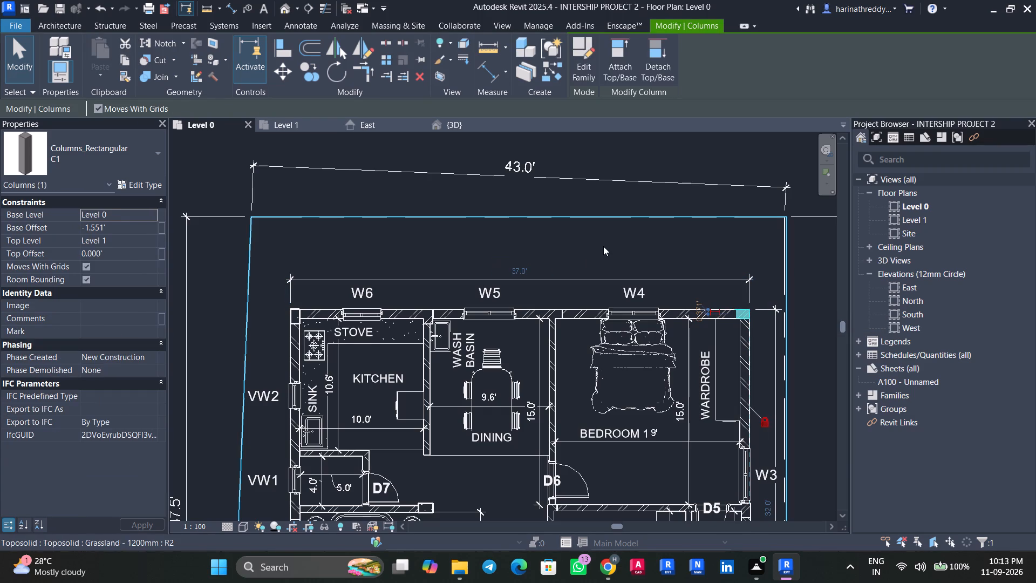
Examine the room dimensions around Bedroom 02, the toilets and the staircase.
{"action": "scroll", "coordinate": [604, 246], "scroll_direction": "down", "scroll_amount": 2}
{"action": "middle_click_drag", "start_coordinate": [773, 367], "coordinate": [777, 320]}
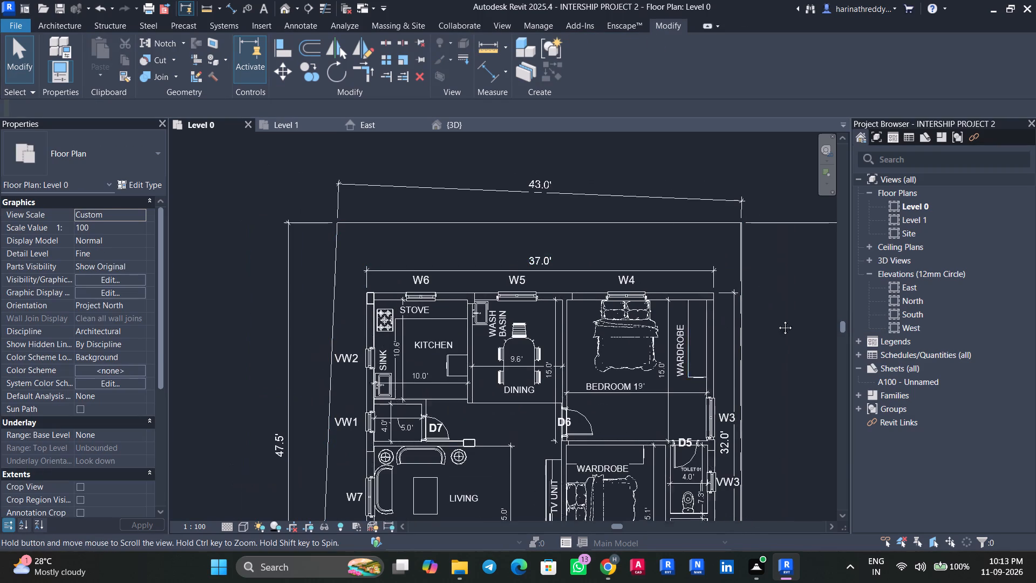
{"action": "middle_click_drag", "start_coordinate": [777, 320], "coordinate": [775, 257]}
{"action": "scroll", "coordinate": [693, 374], "scroll_direction": "up", "scroll_amount": 2}
{"action": "scroll", "coordinate": [693, 374], "scroll_direction": "down", "scroll_amount": 1}
{"action": "scroll", "coordinate": [693, 374], "scroll_direction": "up", "scroll_amount": 5}
{"action": "middle_click_drag", "start_coordinate": [693, 396], "coordinate": [691, 304]}
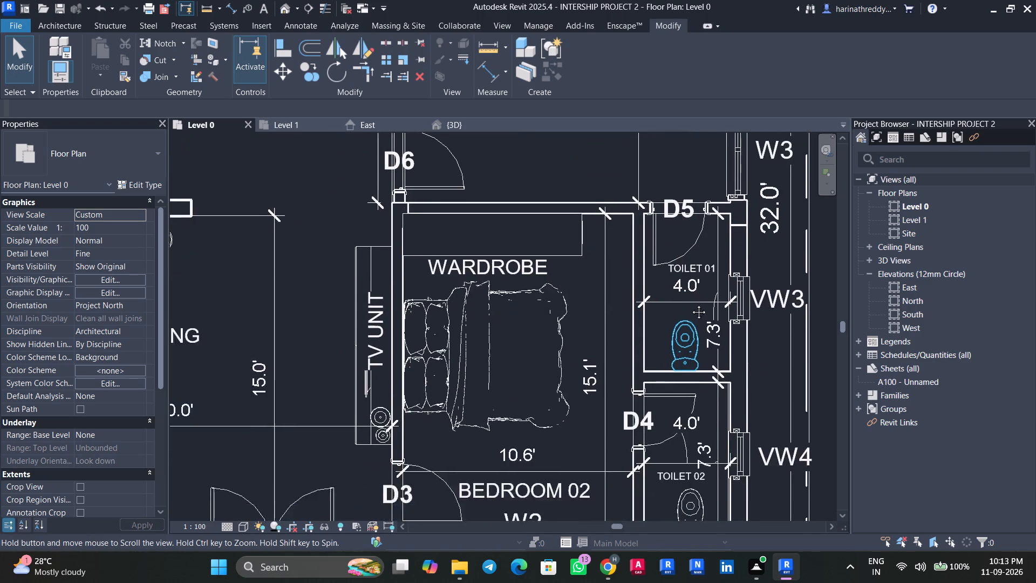
{"action": "middle_click_drag", "start_coordinate": [691, 304], "coordinate": [658, 179]}
{"action": "scroll", "coordinate": [658, 179], "scroll_direction": "down", "scroll_amount": 1}
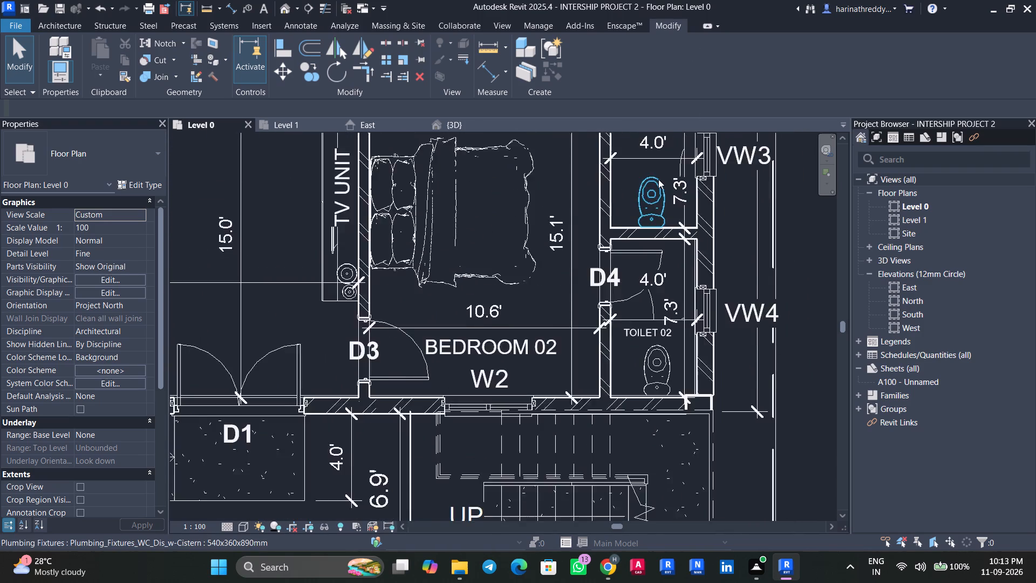
{"action": "scroll", "coordinate": [658, 179], "scroll_direction": "down", "scroll_amount": 5}
{"action": "scroll", "coordinate": [545, 386], "scroll_direction": "down", "scroll_amount": 5}
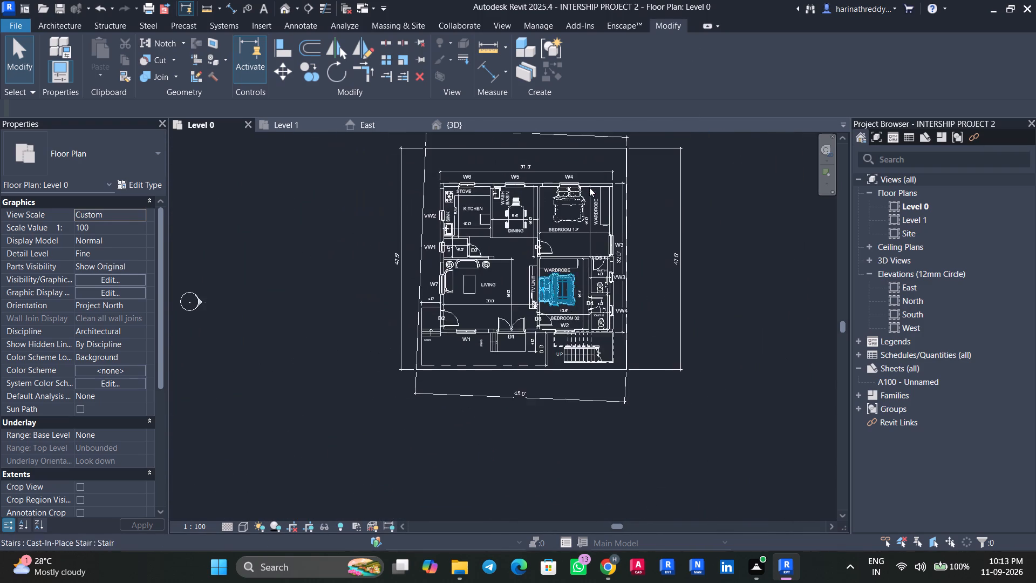
Move the Bedroom 1 width dimension's text below its dimension line, clear of the room label.
{"action": "scroll", "coordinate": [590, 182], "scroll_direction": "up", "scroll_amount": 1}
{"action": "scroll", "coordinate": [591, 182], "scroll_direction": "down", "scroll_amount": 1}
{"action": "scroll", "coordinate": [591, 182], "scroll_direction": "up", "scroll_amount": 8}
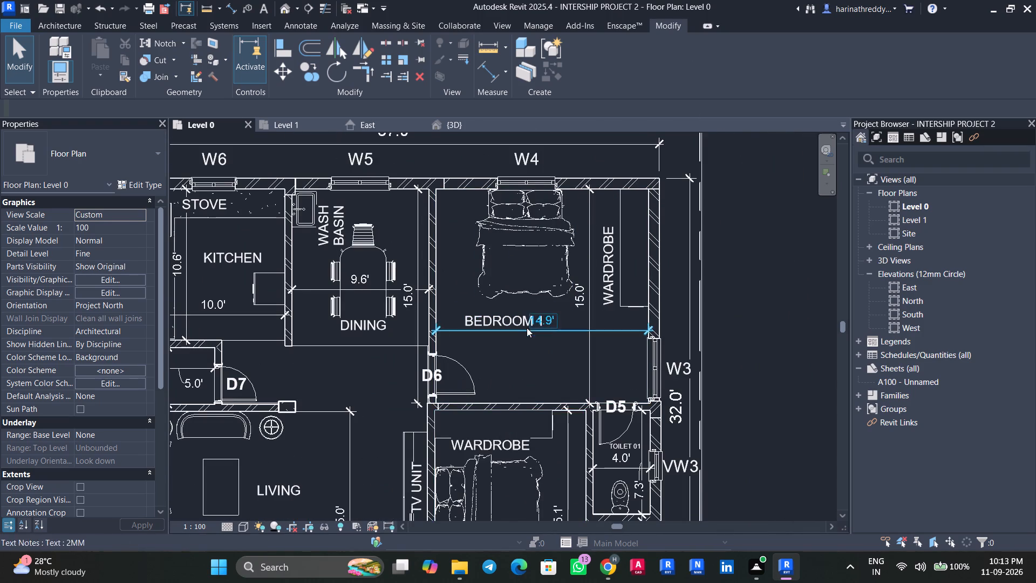
{"action": "scroll", "coordinate": [579, 326], "scroll_direction": "up", "scroll_amount": 4}
{"action": "left_click", "coordinate": [557, 340]}
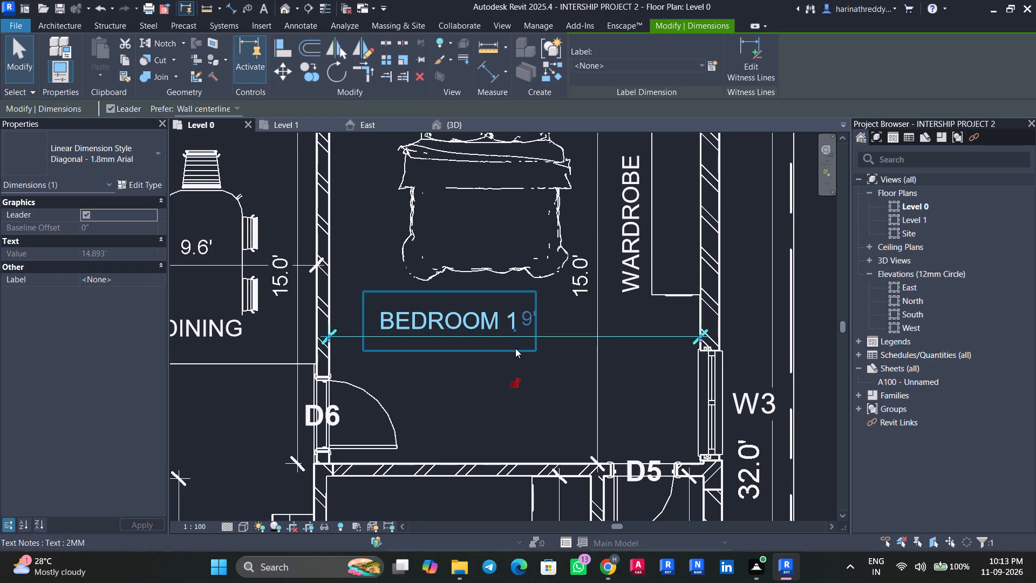
{"action": "left_click_drag", "start_coordinate": [513, 333], "coordinate": [517, 366]}
{"action": "key", "text": "Escape"}
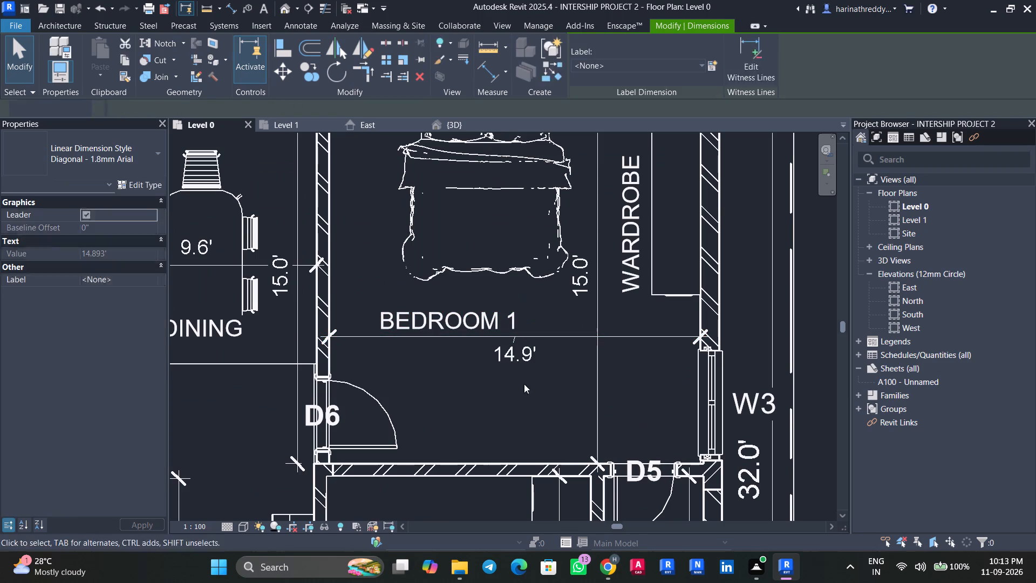
{"action": "key", "text": "Escape"}
Set Bedroom 1's width dimension to 15' by moving its exterior side wall.
{"action": "scroll", "coordinate": [568, 398], "scroll_direction": "down", "scroll_amount": 3}
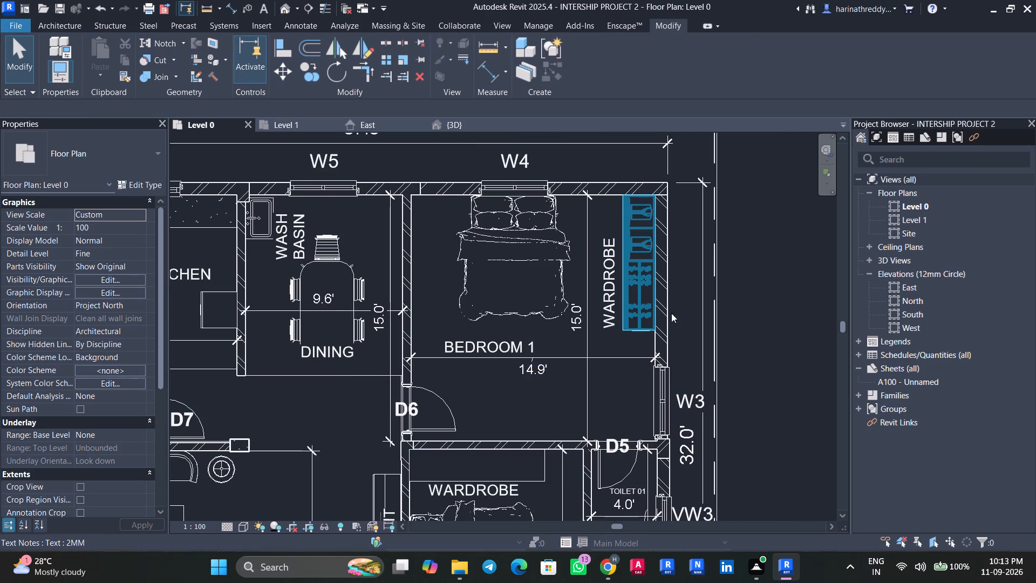
{"action": "left_click", "coordinate": [665, 341]}
{"action": "left_click", "coordinate": [529, 378]}
{"action": "type", "text": "15'"}
{"action": "key", "text": "Return"}
{"action": "key", "text": "Escape"}
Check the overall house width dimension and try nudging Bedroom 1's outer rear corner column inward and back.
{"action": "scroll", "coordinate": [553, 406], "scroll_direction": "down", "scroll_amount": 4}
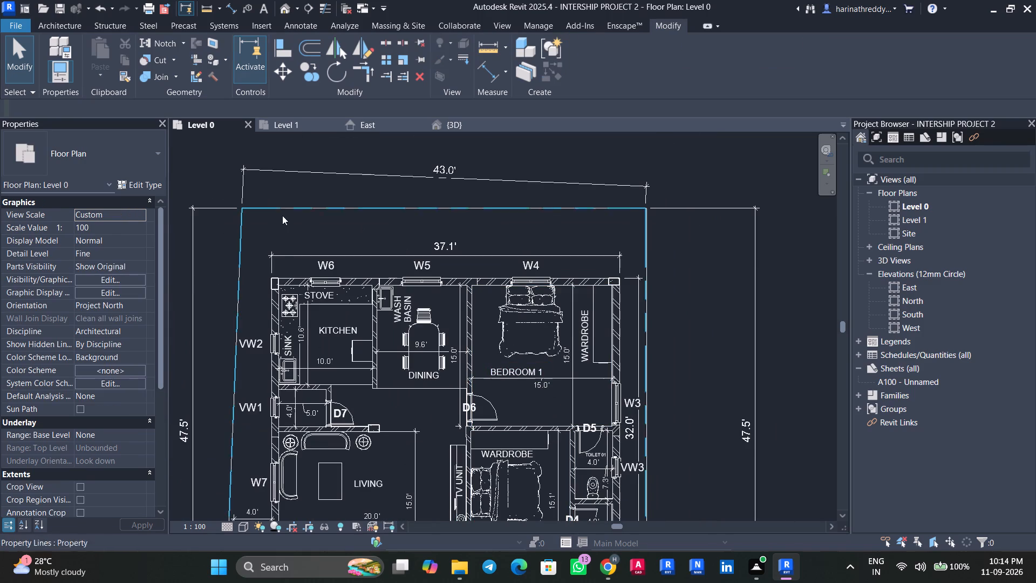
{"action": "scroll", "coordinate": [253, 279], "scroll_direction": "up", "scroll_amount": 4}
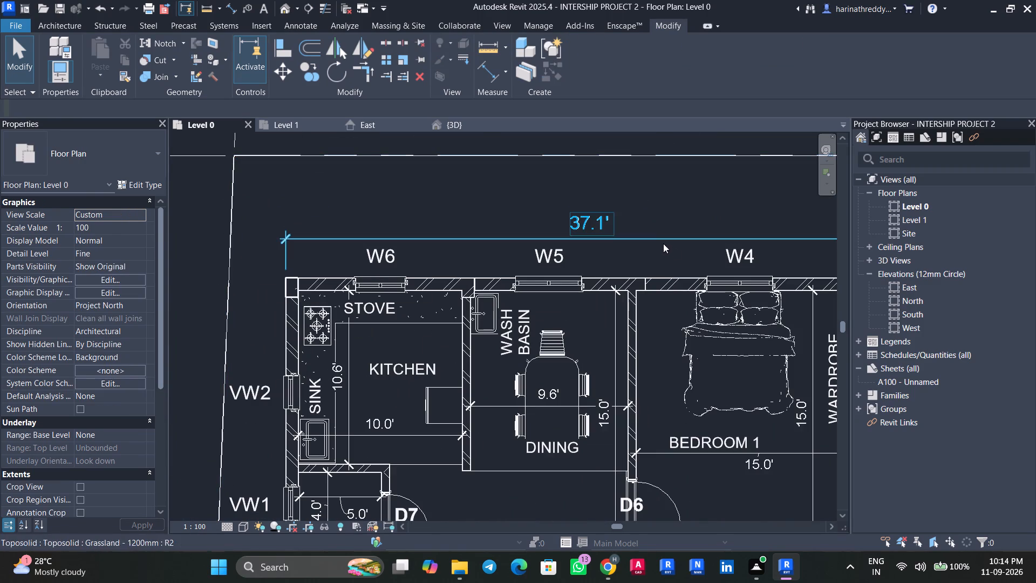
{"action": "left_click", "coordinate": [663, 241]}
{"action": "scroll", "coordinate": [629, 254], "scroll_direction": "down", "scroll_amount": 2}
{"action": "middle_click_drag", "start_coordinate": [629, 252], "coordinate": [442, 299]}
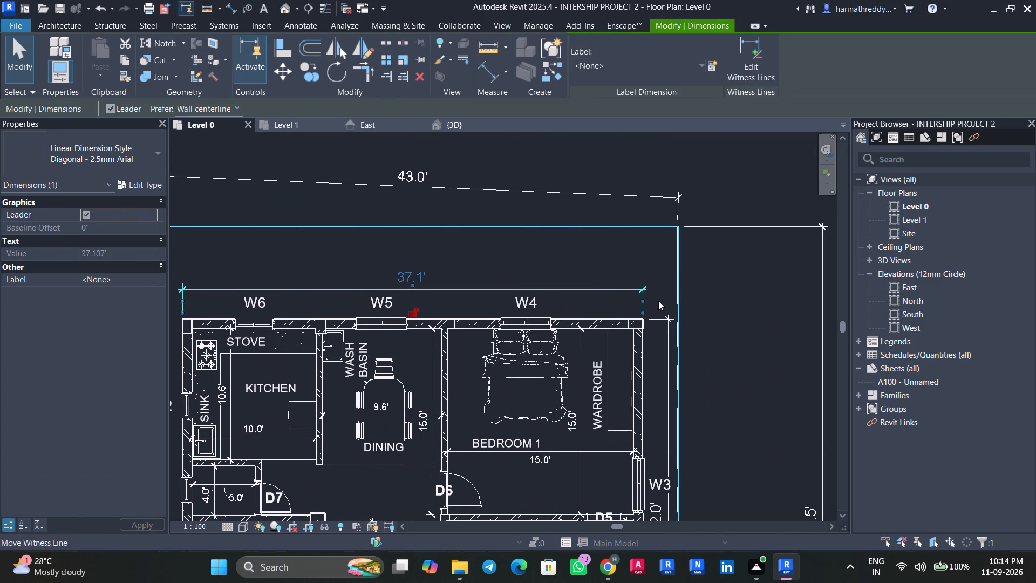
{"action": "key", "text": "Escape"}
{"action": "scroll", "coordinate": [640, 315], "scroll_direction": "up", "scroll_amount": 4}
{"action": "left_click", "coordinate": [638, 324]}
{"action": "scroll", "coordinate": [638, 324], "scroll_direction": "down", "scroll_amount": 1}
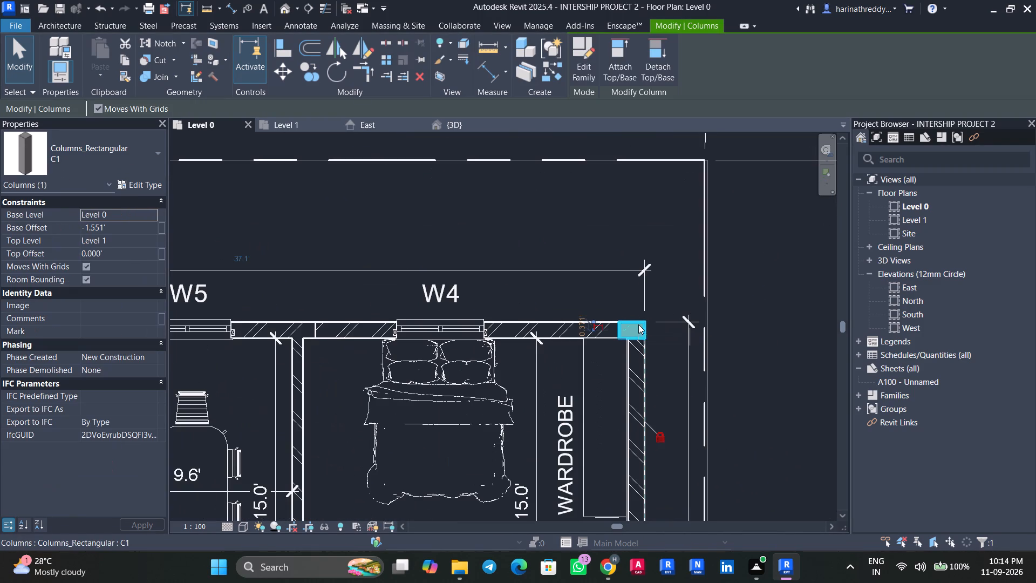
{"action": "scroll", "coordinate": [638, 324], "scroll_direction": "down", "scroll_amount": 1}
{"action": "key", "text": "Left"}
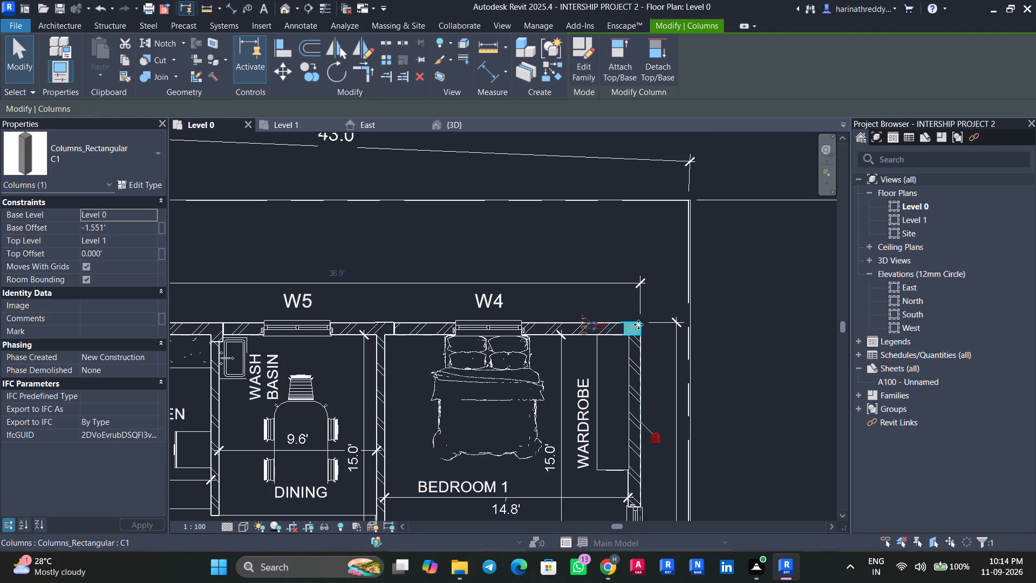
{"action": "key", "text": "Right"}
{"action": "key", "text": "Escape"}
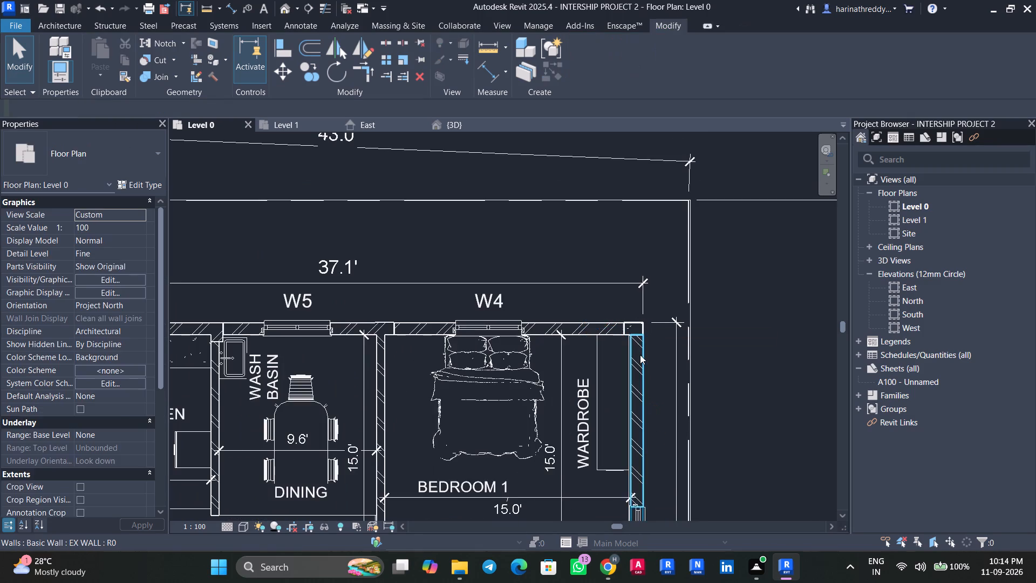
Shorten Bedroom 1's rear exterior wall to 13.5' and pull back the exterior side wall, leaving gaps at the corner column.
{"action": "left_click", "coordinate": [640, 355]}
{"action": "scroll", "coordinate": [638, 342], "scroll_direction": "up", "scroll_amount": 1}
{"action": "scroll", "coordinate": [638, 342], "scroll_direction": "down", "scroll_amount": 1}
{"action": "scroll", "coordinate": [638, 342], "scroll_direction": "up", "scroll_amount": 1}
{"action": "left_click", "coordinate": [650, 347]}
{"action": "key", "text": "Escape"}
{"action": "left_click", "coordinate": [593, 332]}
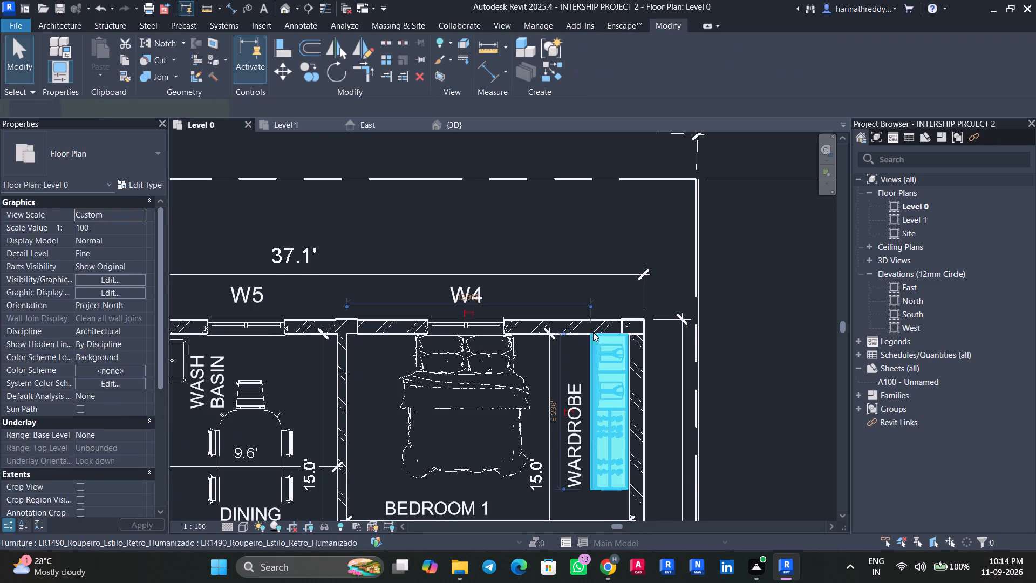
{"action": "key", "text": "Escape"}
{"action": "left_click", "coordinate": [594, 320]}
{"action": "left_click", "coordinate": [611, 310]}
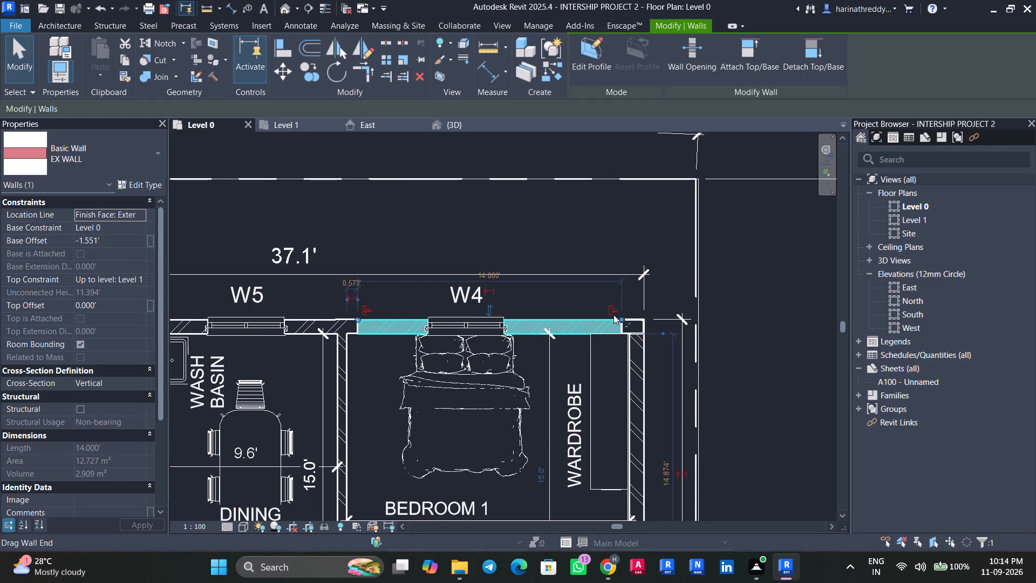
{"action": "left_click", "coordinate": [606, 314]}
{"action": "left_click_drag", "start_coordinate": [618, 321], "coordinate": [610, 321]}
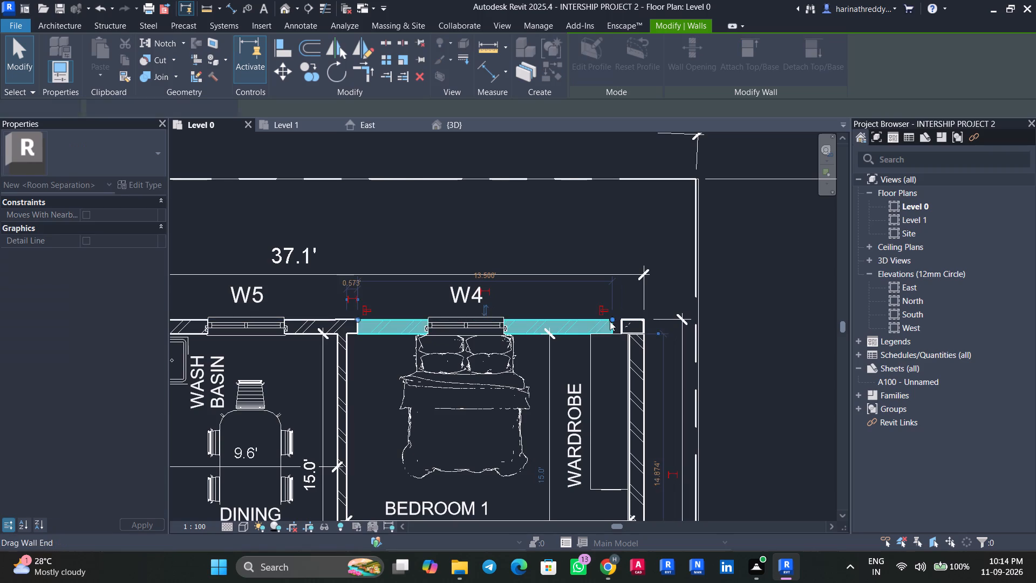
{"action": "key", "text": "Escape"}
{"action": "left_click", "coordinate": [651, 354]}
{"action": "key", "text": "Escape"}
{"action": "left_click", "coordinate": [639, 347]}
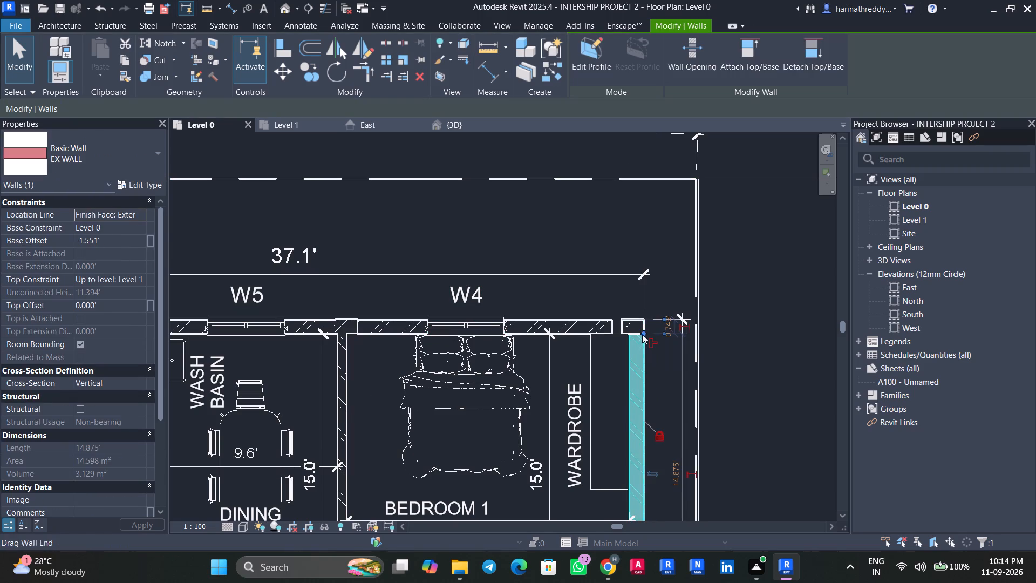
{"action": "left_click_drag", "start_coordinate": [642, 334], "coordinate": [642, 343]}
{"action": "key", "text": "Escape"}
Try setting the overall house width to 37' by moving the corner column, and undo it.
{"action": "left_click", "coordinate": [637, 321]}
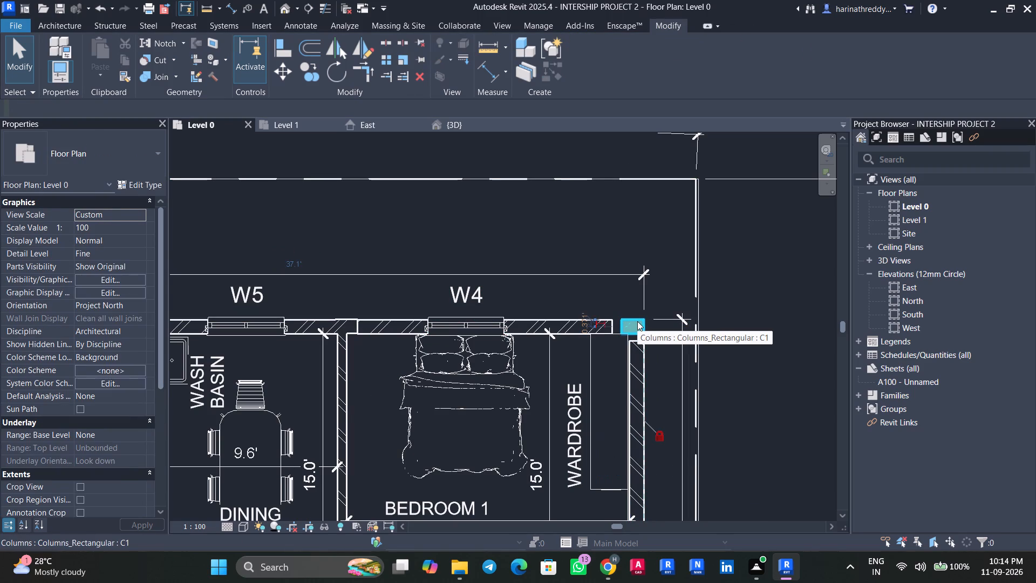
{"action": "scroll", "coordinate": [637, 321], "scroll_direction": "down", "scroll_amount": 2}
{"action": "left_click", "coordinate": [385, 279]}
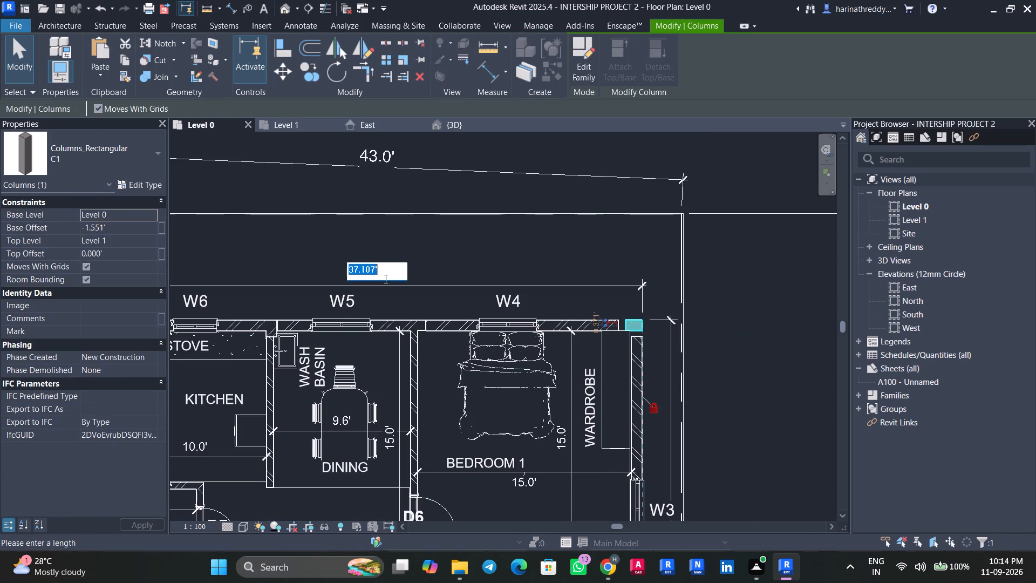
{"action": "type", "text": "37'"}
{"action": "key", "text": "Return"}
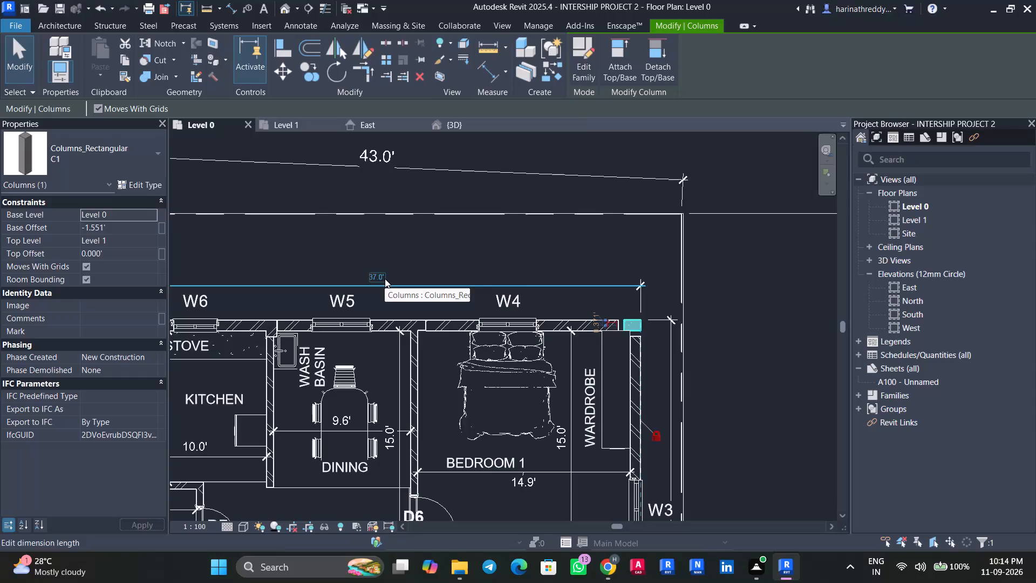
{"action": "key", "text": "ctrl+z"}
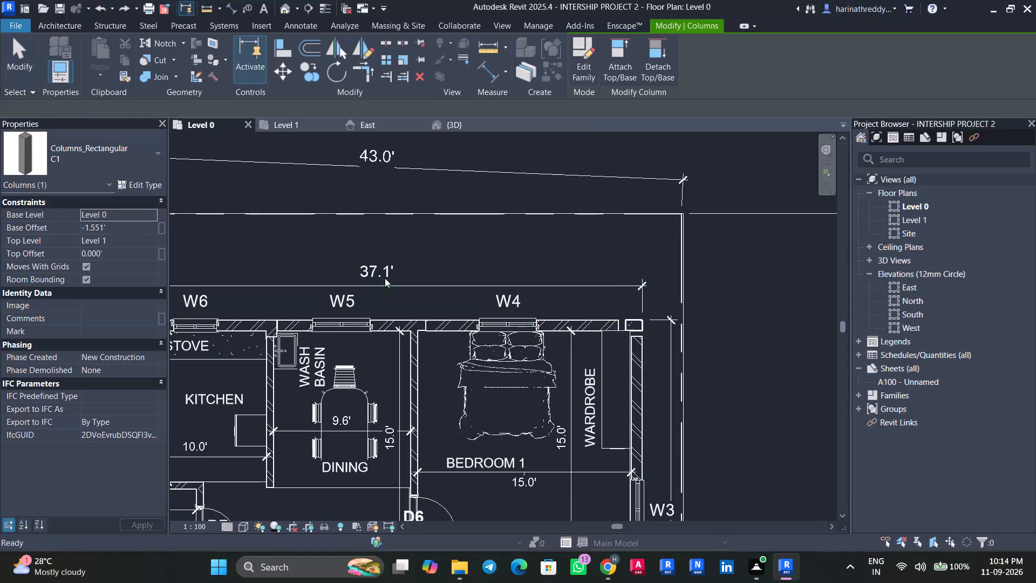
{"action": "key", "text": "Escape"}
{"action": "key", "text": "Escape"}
Move Bedroom 1's outer rear corner column outward and unjoin it from the exterior side wall.
{"action": "scroll", "coordinate": [610, 339], "scroll_direction": "up", "scroll_amount": 4}
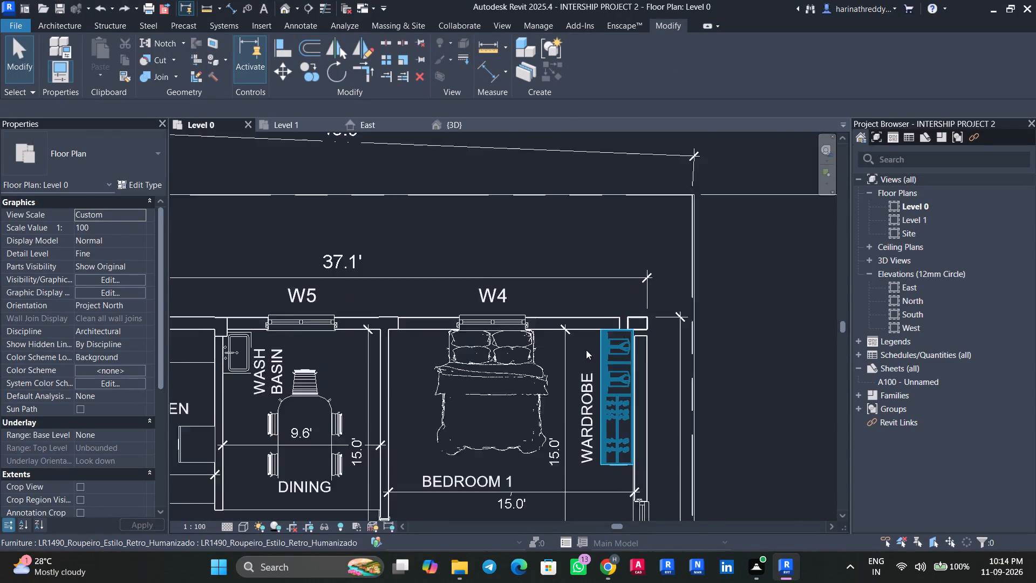
{"action": "scroll", "coordinate": [586, 350], "scroll_direction": "up", "scroll_amount": 3}
{"action": "left_click", "coordinate": [688, 304]}
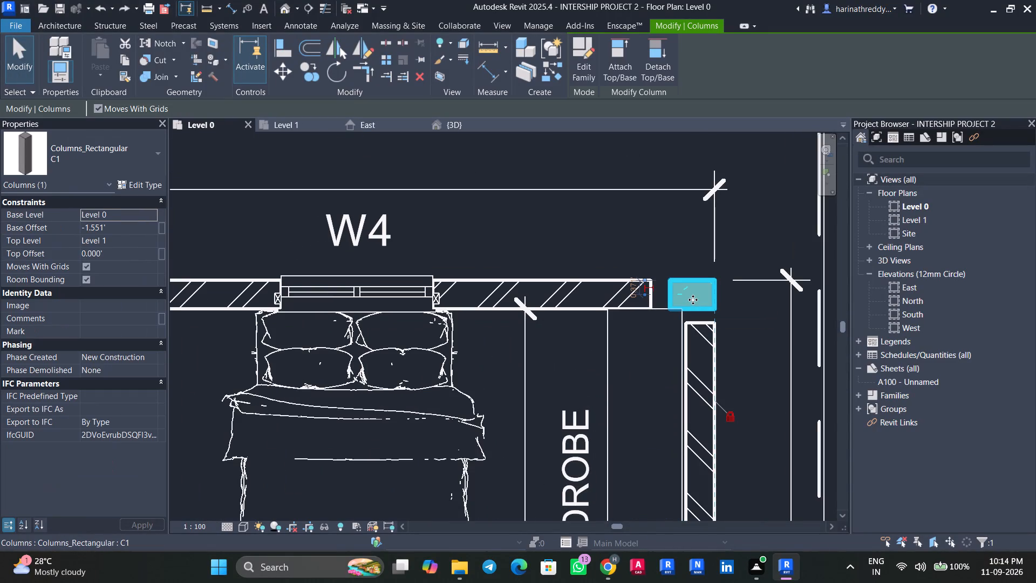
{"action": "left_click_drag", "start_coordinate": [693, 300], "coordinate": [720, 296]}
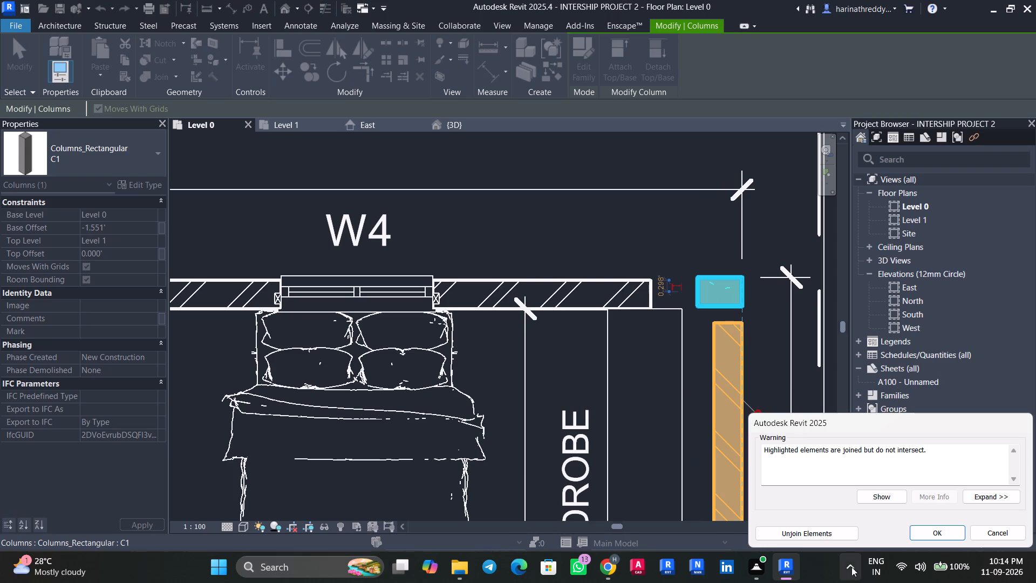
{"action": "left_click", "coordinate": [831, 534]}
{"action": "scroll", "coordinate": [728, 445], "scroll_direction": "up", "scroll_amount": 1}
{"action": "scroll", "coordinate": [728, 445], "scroll_direction": "down", "scroll_amount": 4}
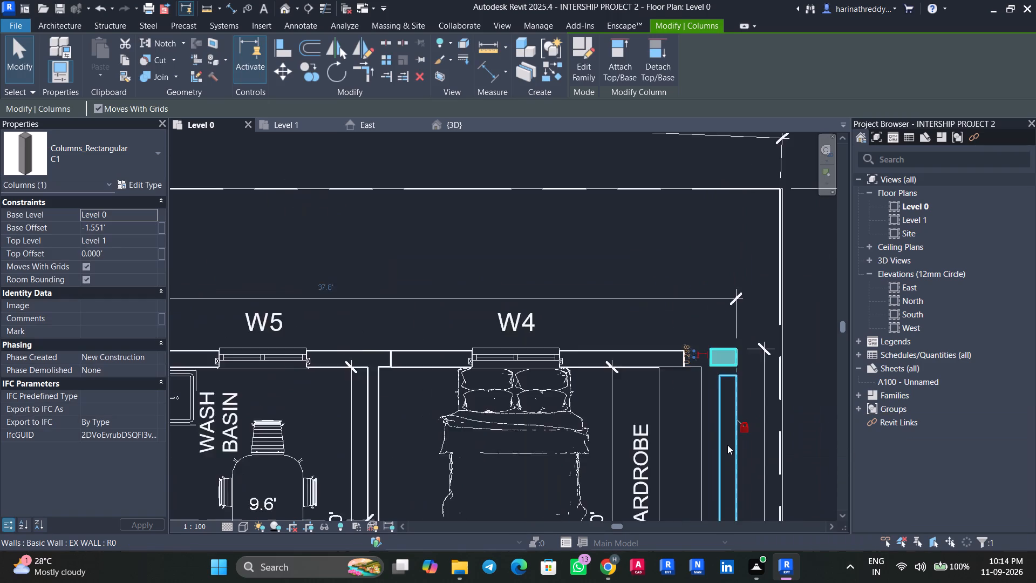
{"action": "scroll", "coordinate": [727, 445], "scroll_direction": "down", "scroll_amount": 5}
{"action": "middle_click_drag", "start_coordinate": [727, 445], "coordinate": [718, 406]}
{"action": "left_click", "coordinate": [718, 406]}
{"action": "scroll", "coordinate": [713, 426], "scroll_direction": "up", "scroll_amount": 3}
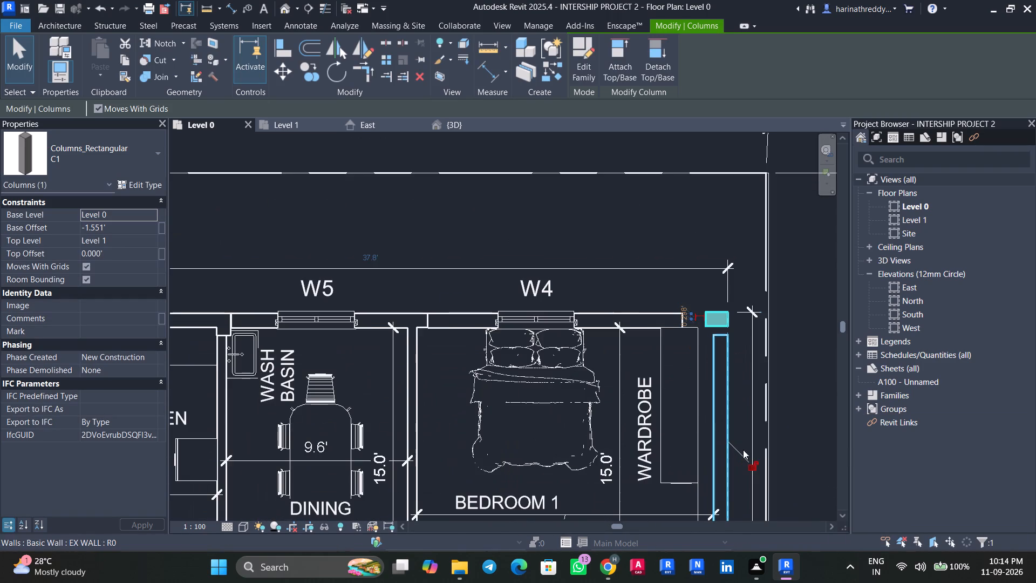
Align Bedroom 1's exterior side wall with the wardrobe's back edge, and set the room's width dimension to 15'.
{"action": "key", "text": "Escape"}
{"action": "type", "text": "AL"}
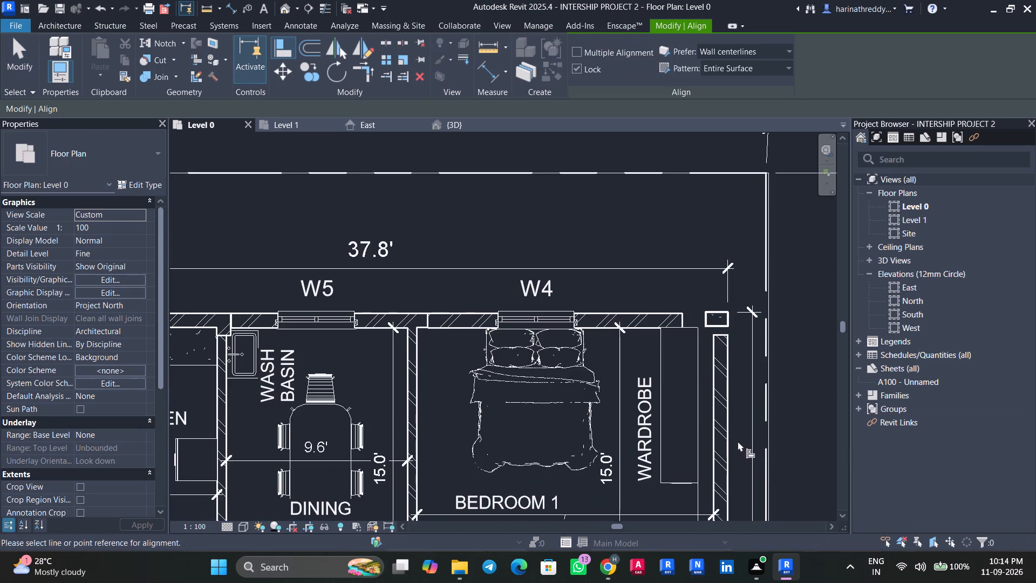
{"action": "left_click", "coordinate": [698, 426]}
{"action": "left_click", "coordinate": [708, 426]}
{"action": "scroll", "coordinate": [706, 425], "scroll_direction": "down", "scroll_amount": 2}
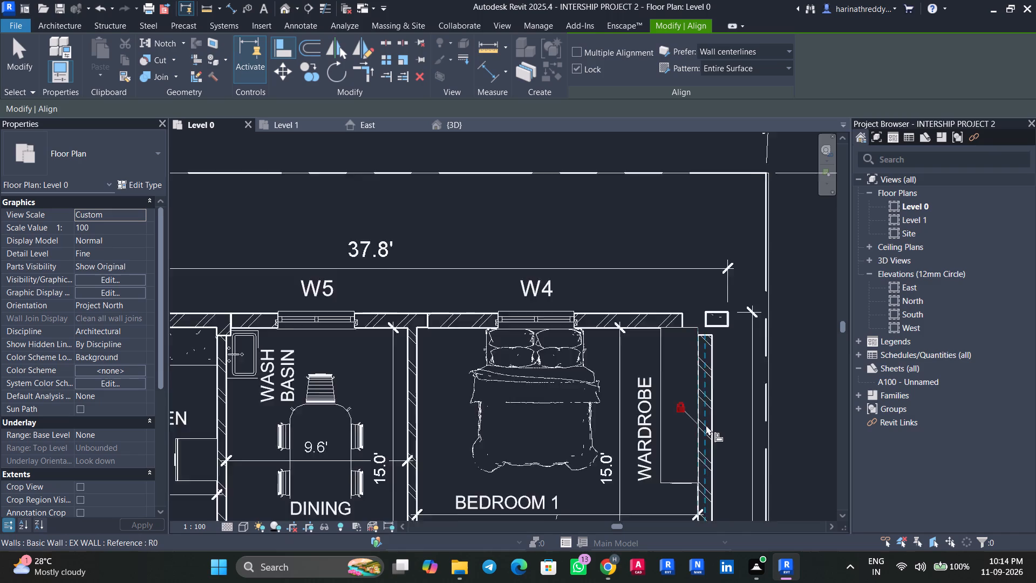
{"action": "scroll", "coordinate": [706, 425], "scroll_direction": "down", "scroll_amount": 1}
{"action": "key", "text": "Escape"}
{"action": "key", "text": "Escape"}
{"action": "left_click", "coordinate": [706, 435]}
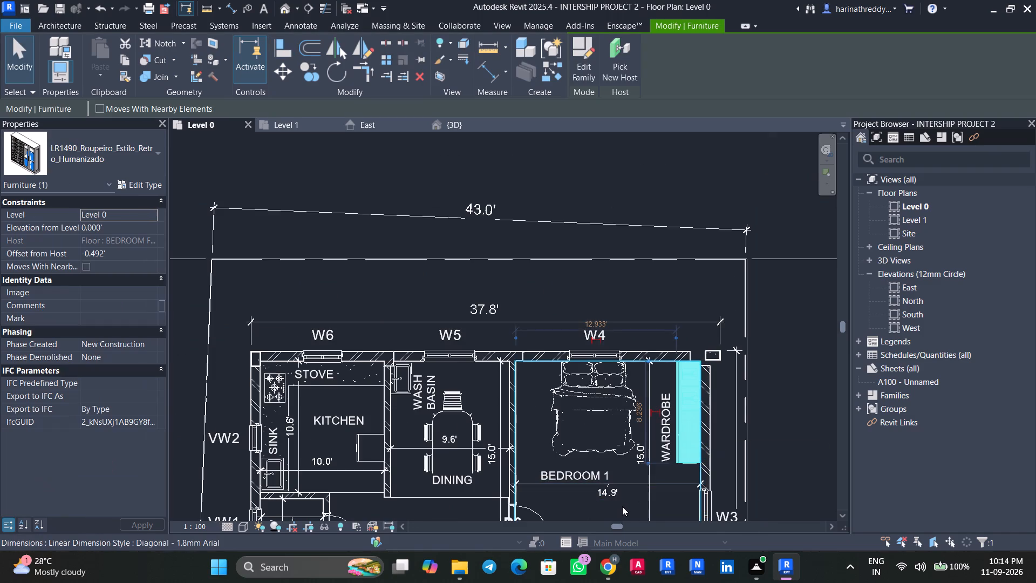
{"action": "left_click", "coordinate": [610, 494]}
{"action": "key", "text": "Escape"}
{"action": "key", "text": "Escape"}
{"action": "left_click", "coordinate": [710, 477]}
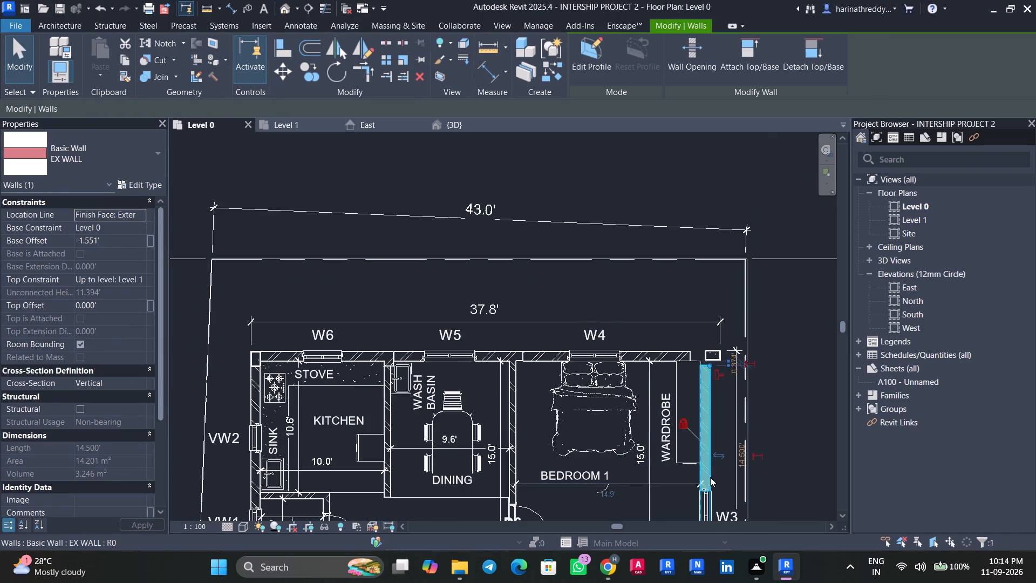
{"action": "left_click", "coordinate": [605, 497]}
{"action": "type", "text": "15'"}
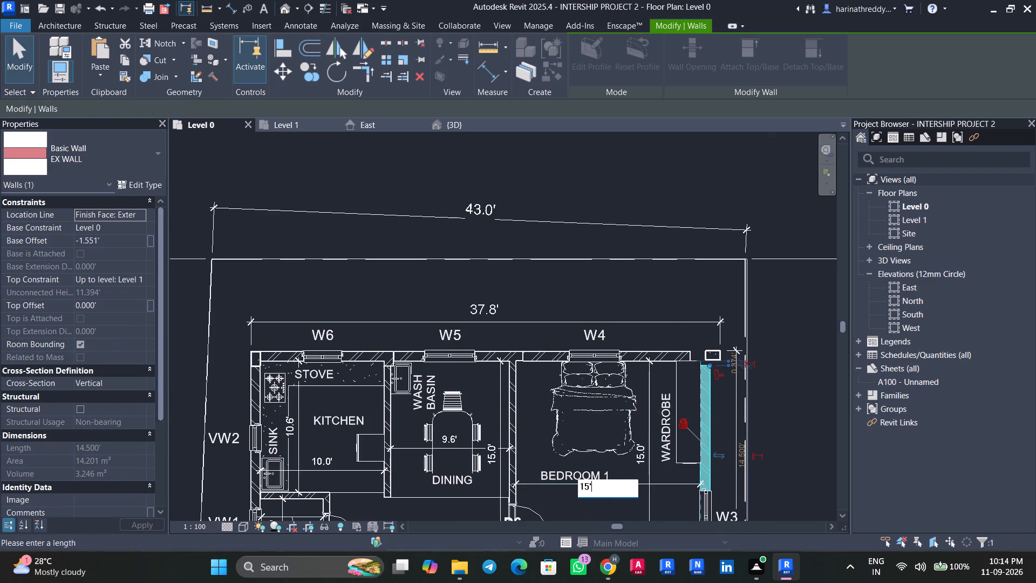
{"action": "key", "text": "Return"}
{"action": "key", "text": "Escape"}
Set the overall house width dimension to 37' by moving Bedroom 1's outer rear corner column.
{"action": "middle_click_drag", "start_coordinate": [729, 427], "coordinate": [717, 294]}
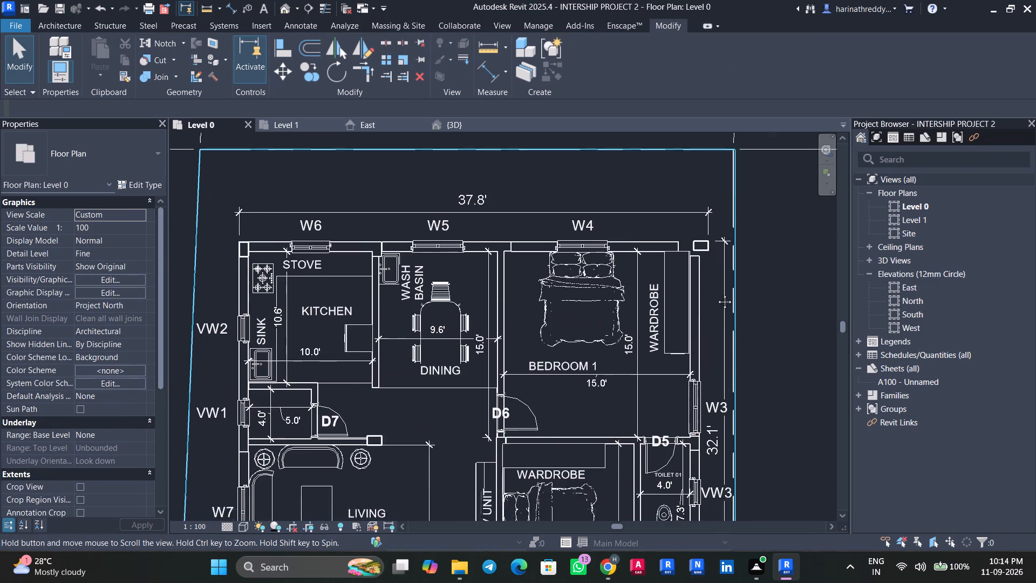
{"action": "middle_click_drag", "start_coordinate": [717, 294], "coordinate": [716, 291]}
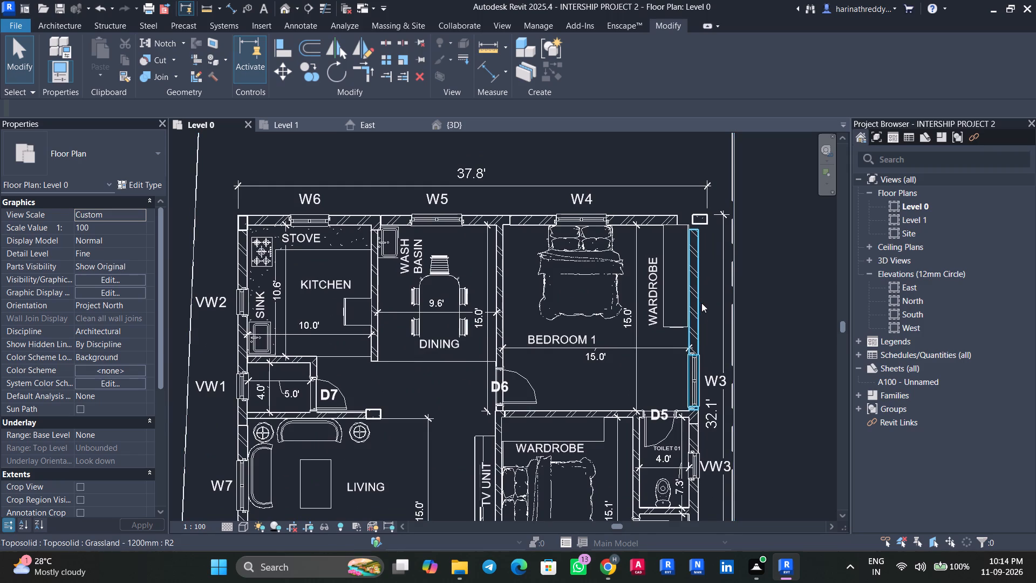
{"action": "middle_click_drag", "start_coordinate": [703, 302], "coordinate": [704, 407]}
{"action": "scroll", "coordinate": [688, 322], "scroll_direction": "up", "scroll_amount": 6}
{"action": "scroll", "coordinate": [701, 324], "scroll_direction": "down", "scroll_amount": 3}
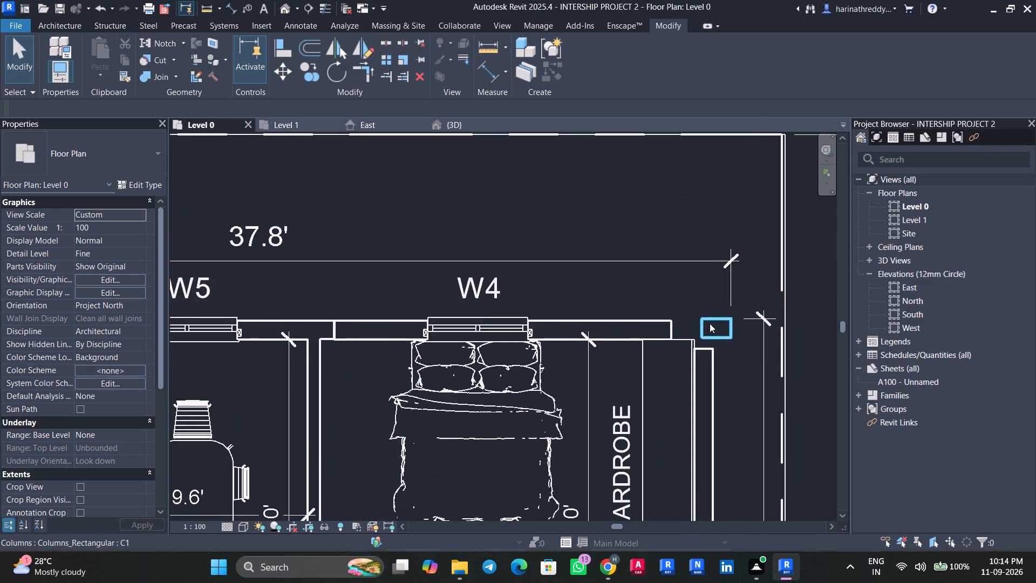
{"action": "left_click", "coordinate": [710, 323]}
{"action": "left_click", "coordinate": [367, 269]}
{"action": "type", "text": "37'"}
{"action": "key", "text": "Return"}
{"action": "key", "text": "Escape"}
{"action": "key", "text": "Escape"}
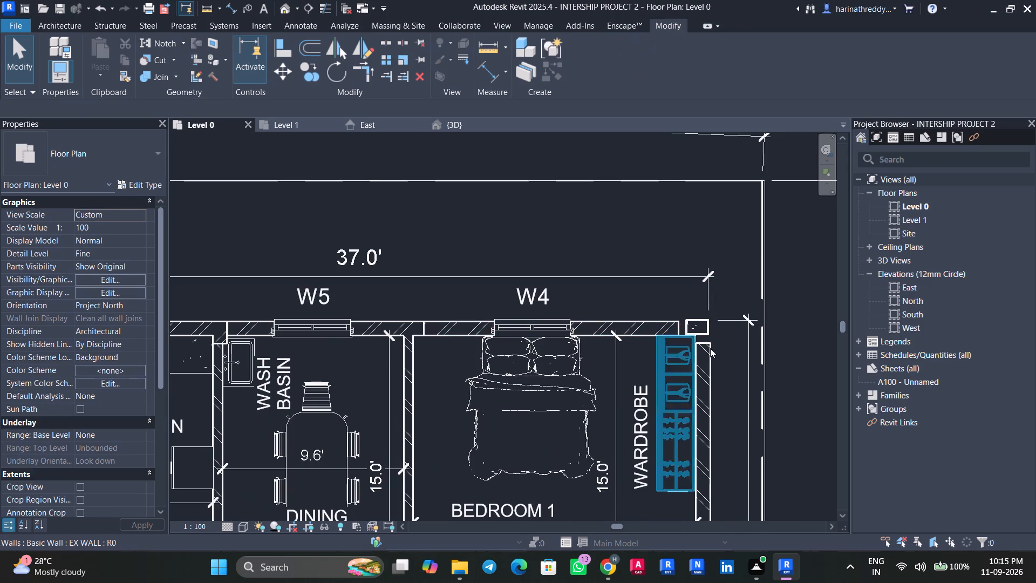
Extend the ends of Bedroom 1's exterior side and rear walls up to the corner column.
{"action": "left_click", "coordinate": [710, 348]}
{"action": "scroll", "coordinate": [711, 343], "scroll_direction": "up", "scroll_amount": 4}
{"action": "left_click_drag", "start_coordinate": [707, 344], "coordinate": [707, 328]}
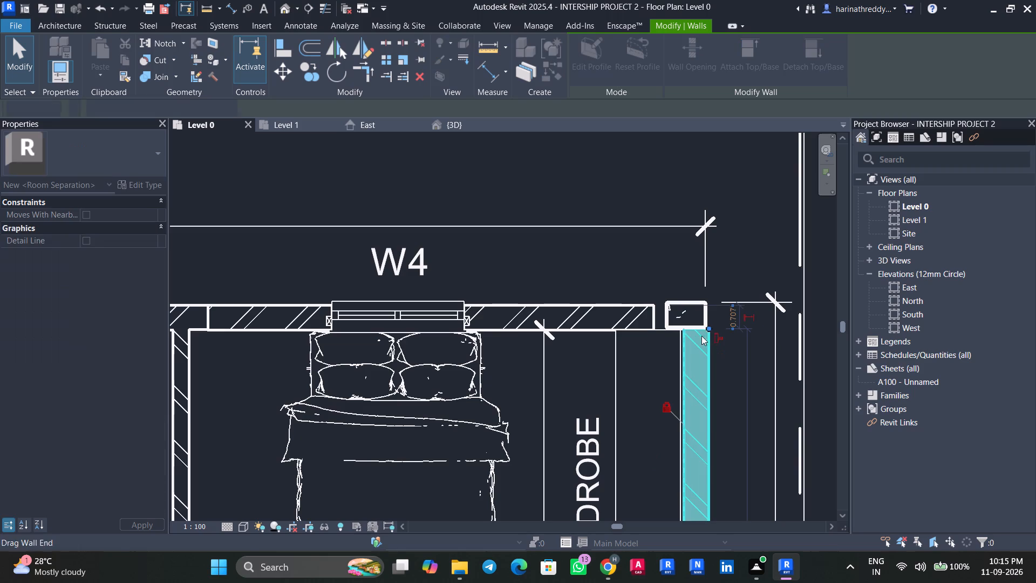
{"action": "key", "text": "Escape"}
{"action": "left_click", "coordinate": [642, 314]}
{"action": "left_click_drag", "start_coordinate": [650, 303], "coordinate": [666, 303]}
{"action": "key", "text": "Escape"}
Check Bedroom 1's floor boundary sketch against the exterior side wall, and inspect the corner column and wall.
{"action": "scroll", "coordinate": [693, 358], "scroll_direction": "down", "scroll_amount": 2}
{"action": "left_click", "coordinate": [673, 376]}
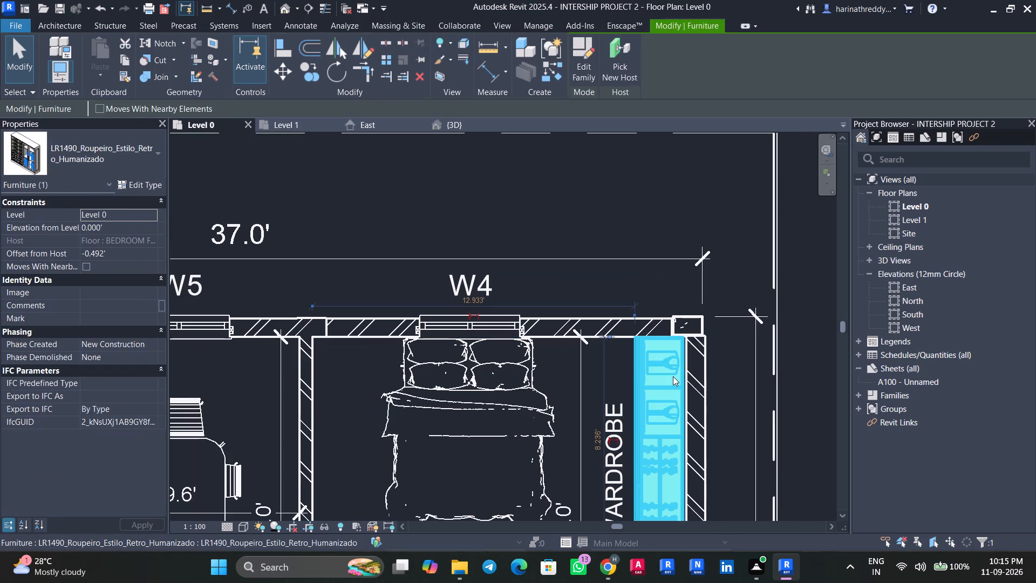
{"action": "key", "text": "Escape"}
{"action": "left_click", "coordinate": [614, 355]}
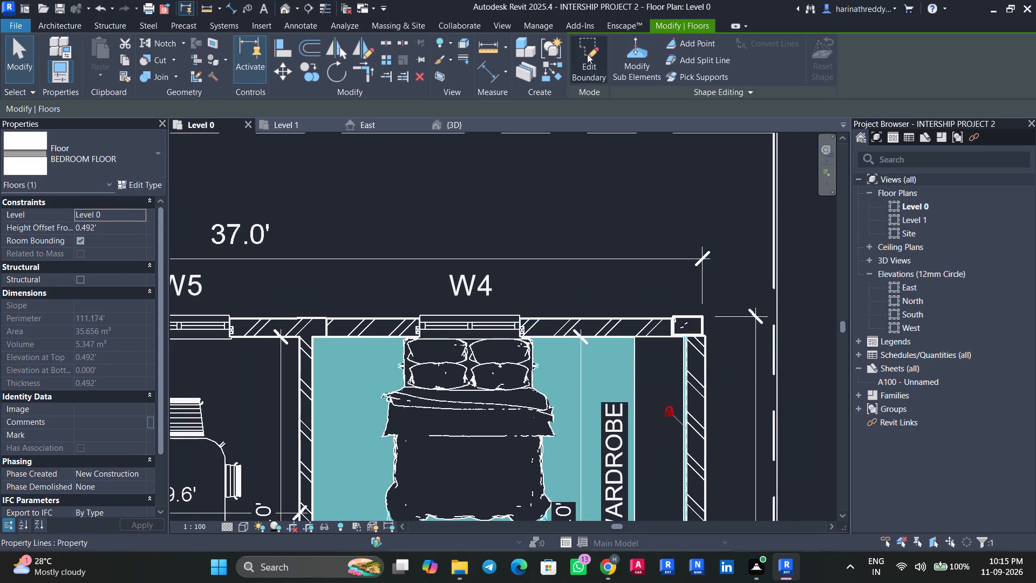
{"action": "left_click", "coordinate": [587, 54]}
{"action": "scroll", "coordinate": [673, 363], "scroll_direction": "up", "scroll_amount": 7}
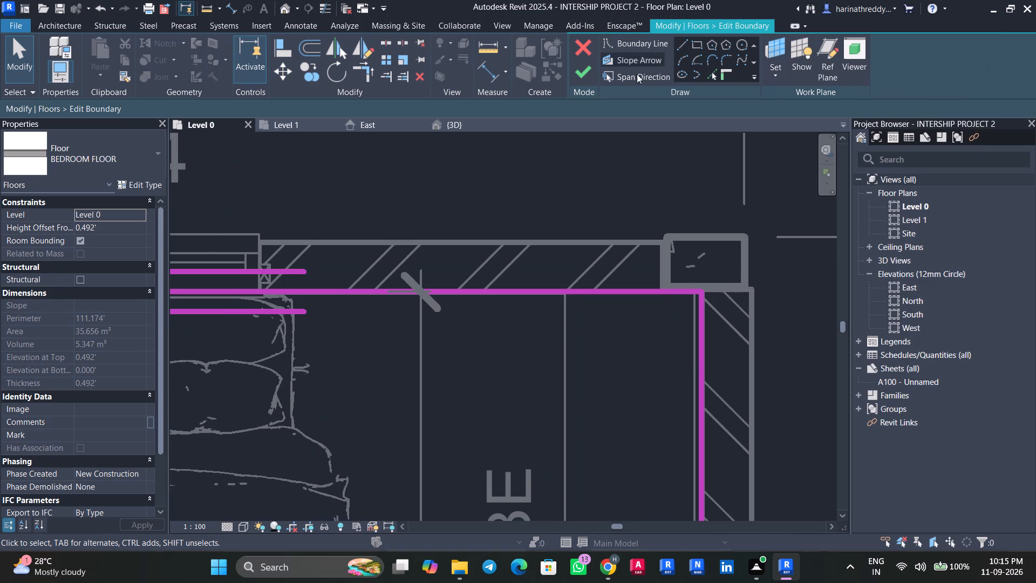
{"action": "left_click", "coordinate": [586, 72]}
{"action": "scroll", "coordinate": [594, 286], "scroll_direction": "down", "scroll_amount": 2}
{"action": "scroll", "coordinate": [594, 286], "scroll_direction": "up", "scroll_amount": 1}
{"action": "scroll", "coordinate": [594, 286], "scroll_direction": "down", "scroll_amount": 5}
{"action": "key", "text": "Escape"}
{"action": "key", "text": "Escape"}
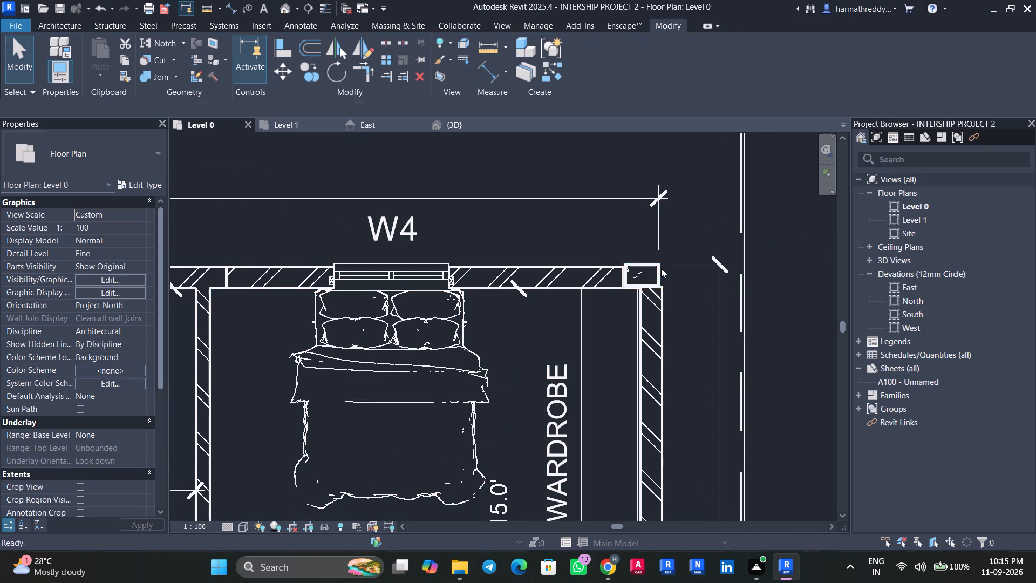
{"action": "left_click", "coordinate": [657, 270]}
{"action": "middle_click_drag", "start_coordinate": [676, 324], "coordinate": [671, 215]}
{"action": "scroll", "coordinate": [671, 250], "scroll_direction": "down", "scroll_amount": 3}
{"action": "key", "text": "Escape"}
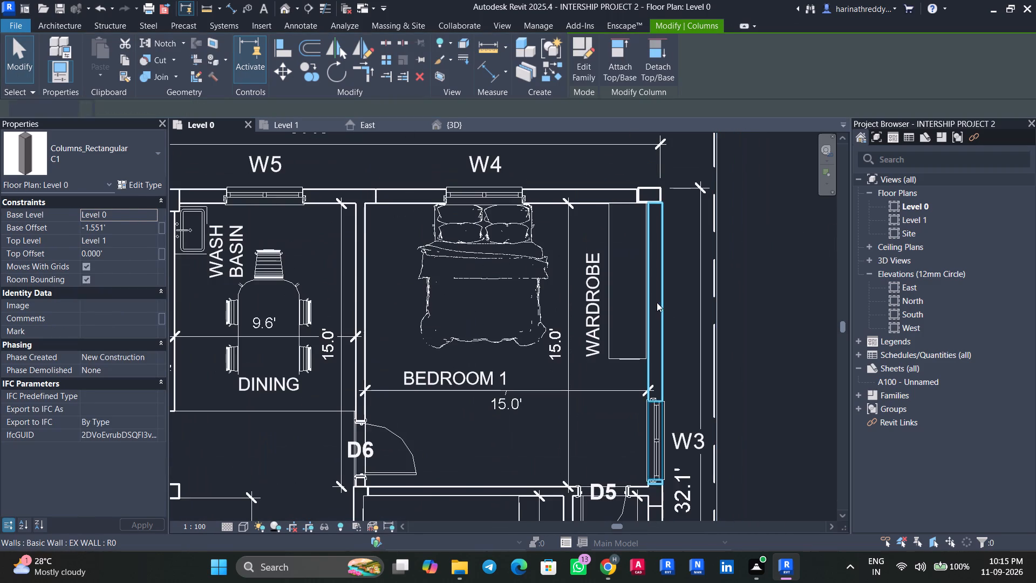
{"action": "left_click", "coordinate": [657, 328]}
{"action": "key", "text": "Escape"}
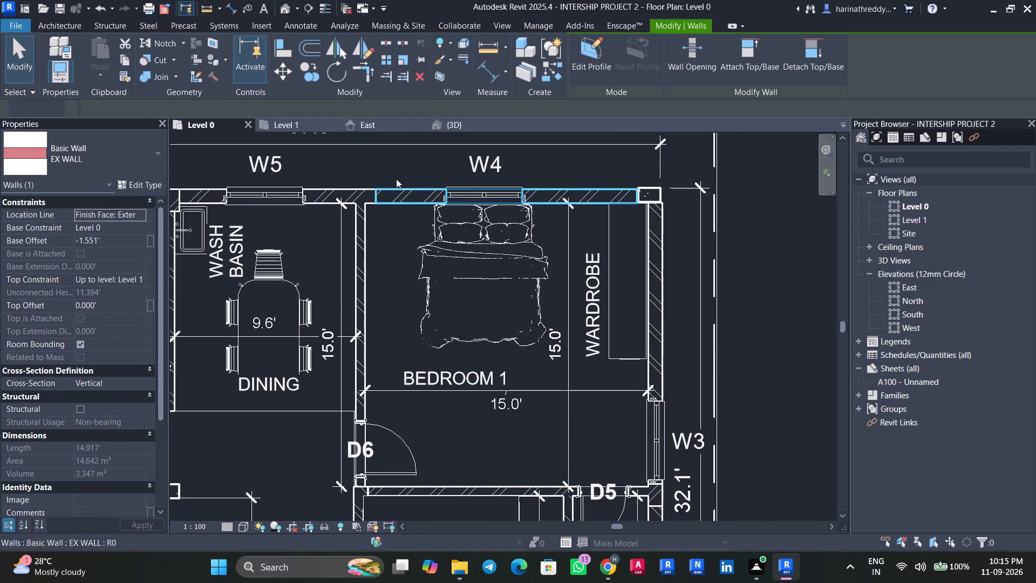
Examine Bedroom 1's outer rear corner, where the column meets the walls, and the whole house in the 3D view.
{"action": "left_click", "coordinate": [452, 126]}
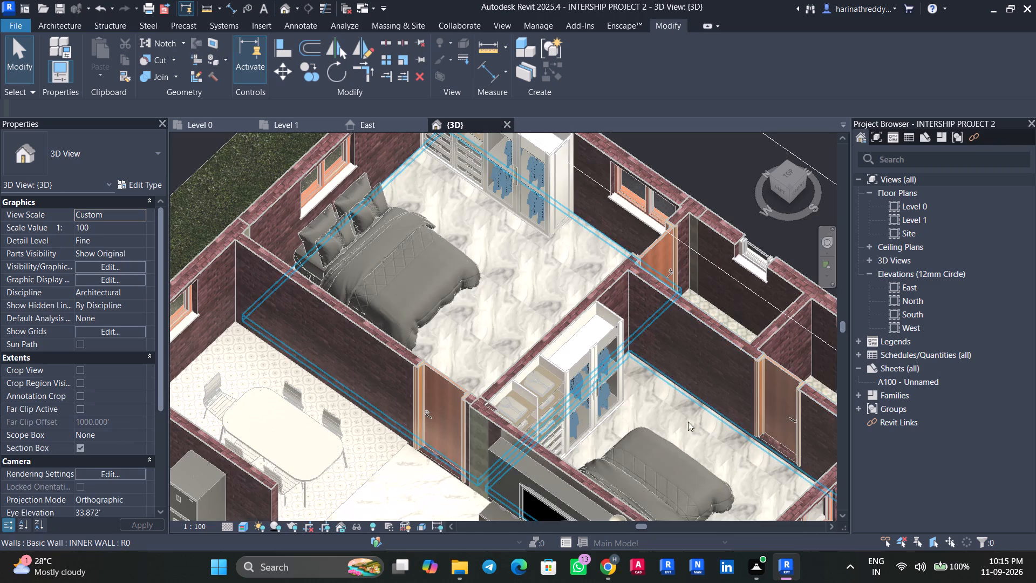
{"action": "scroll", "coordinate": [567, 397], "scroll_direction": "down", "scroll_amount": 9}
{"action": "middle_click_drag", "start_coordinate": [776, 468], "coordinate": [583, 358], "text": "shift"}
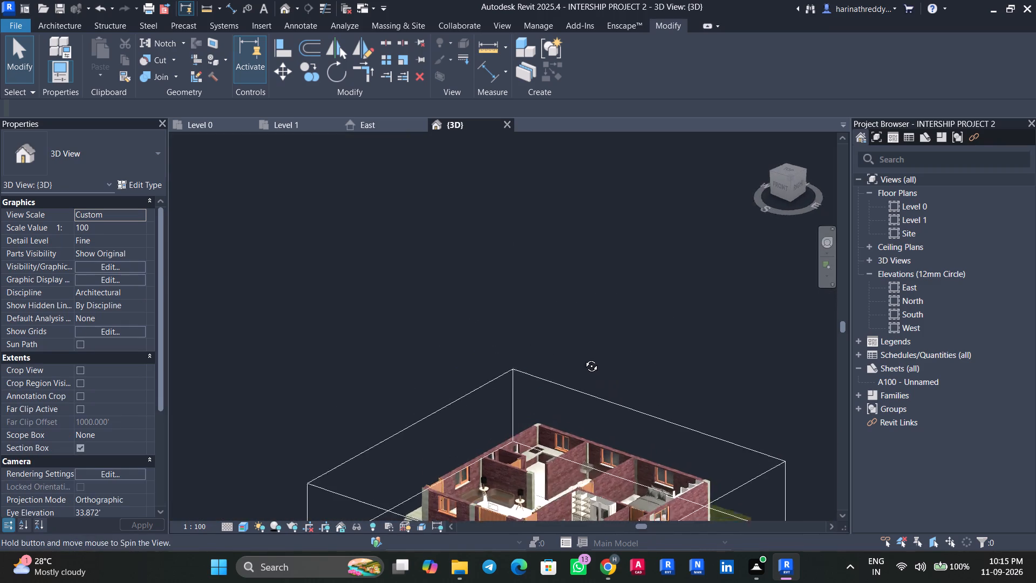
{"action": "middle_click_drag", "start_coordinate": [583, 358], "coordinate": [581, 357], "text": "shift"}
{"action": "middle_click_drag", "start_coordinate": [721, 387], "coordinate": [651, 182]}
{"action": "scroll", "coordinate": [670, 291], "scroll_direction": "up", "scroll_amount": 12}
{"action": "middle_click_drag", "start_coordinate": [617, 321], "coordinate": [577, 389], "text": "shift"}
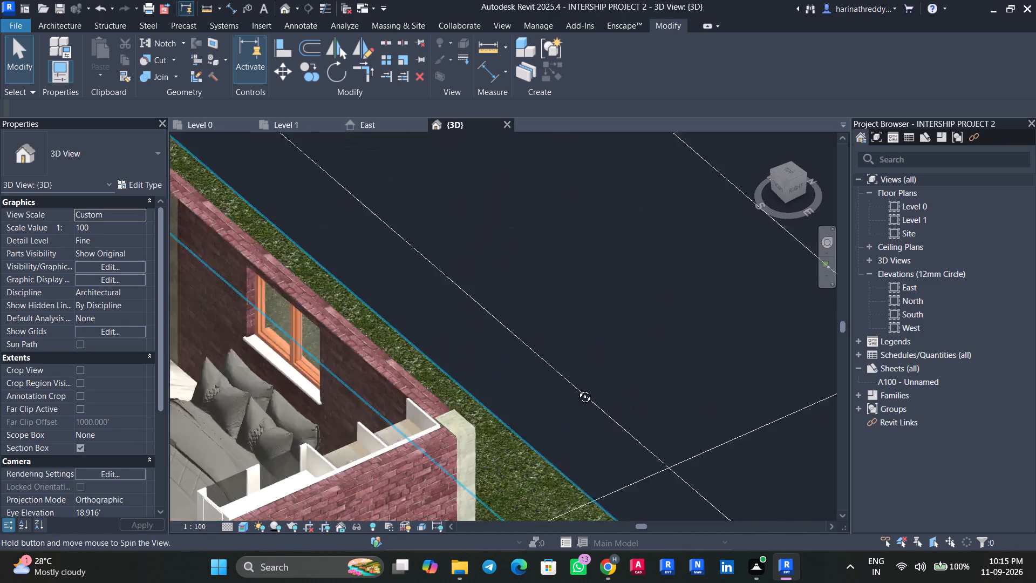
{"action": "middle_click_drag", "start_coordinate": [577, 389], "coordinate": [572, 394], "text": "shift"}
{"action": "middle_click_drag", "start_coordinate": [569, 392], "coordinate": [630, 104]}
{"action": "scroll", "coordinate": [420, 315], "scroll_direction": "up", "scroll_amount": 6}
{"action": "scroll", "coordinate": [420, 316], "scroll_direction": "down", "scroll_amount": 1}
{"action": "scroll", "coordinate": [420, 316], "scroll_direction": "up", "scroll_amount": 7}
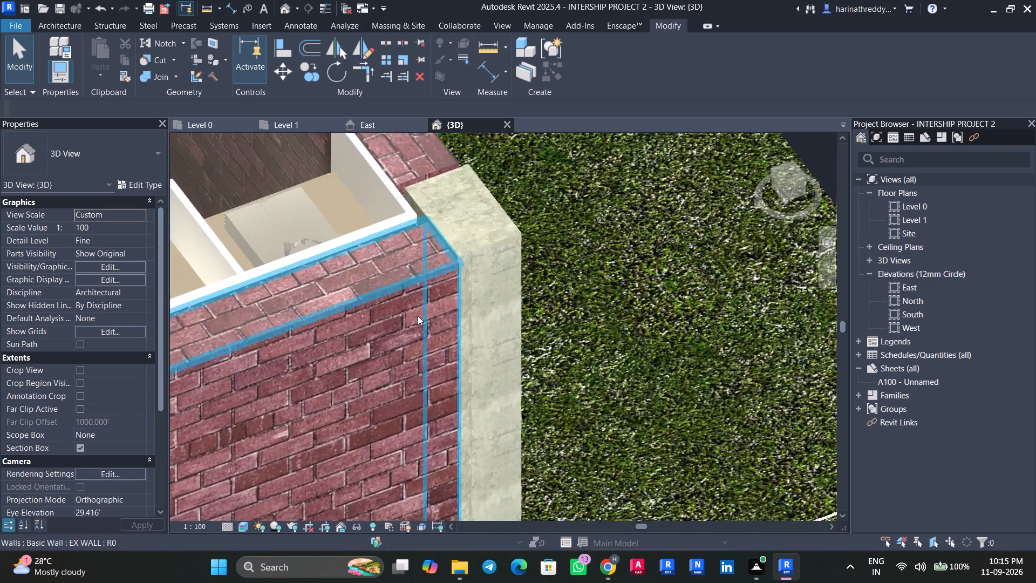
{"action": "scroll", "coordinate": [418, 316], "scroll_direction": "up", "scroll_amount": 2}
{"action": "scroll", "coordinate": [385, 351], "scroll_direction": "down", "scroll_amount": 20}
{"action": "scroll", "coordinate": [385, 351], "scroll_direction": "down", "scroll_amount": 3}
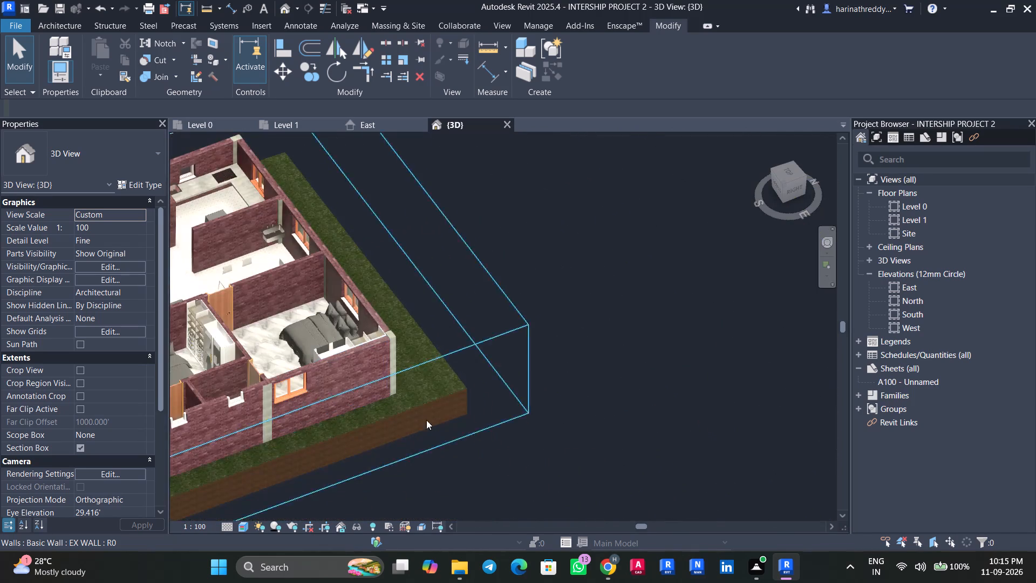
{"action": "middle_click_drag", "start_coordinate": [531, 470], "coordinate": [672, 406], "text": "shift"}
{"action": "scroll", "coordinate": [660, 394], "scroll_direction": "down", "scroll_amount": 5}
{"action": "middle_click_drag", "start_coordinate": [622, 410], "coordinate": [640, 451]}
{"action": "middle_click_drag", "start_coordinate": [644, 453], "coordinate": [655, 460], "text": "shift"}
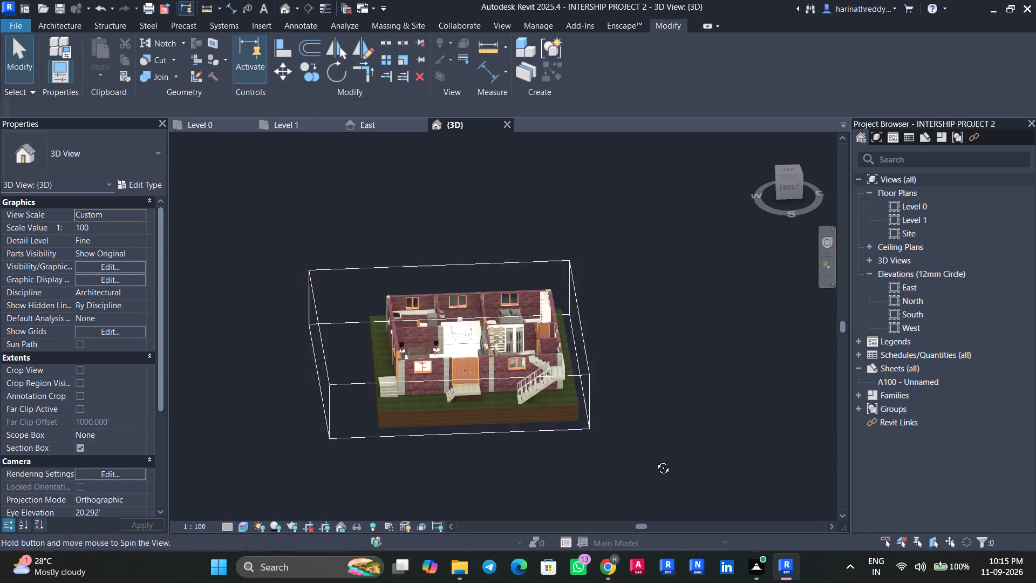
Turn off the 3D view's section box and inspect the complete house exterior with its roof and staircase.
{"action": "middle_click_drag", "start_coordinate": [655, 460], "coordinate": [666, 463], "text": "shift"}
{"action": "middle_click_drag", "start_coordinate": [626, 452], "coordinate": [574, 452], "text": "shift"}
{"action": "left_click", "coordinate": [556, 399]}
{"action": "key", "text": "Escape"}
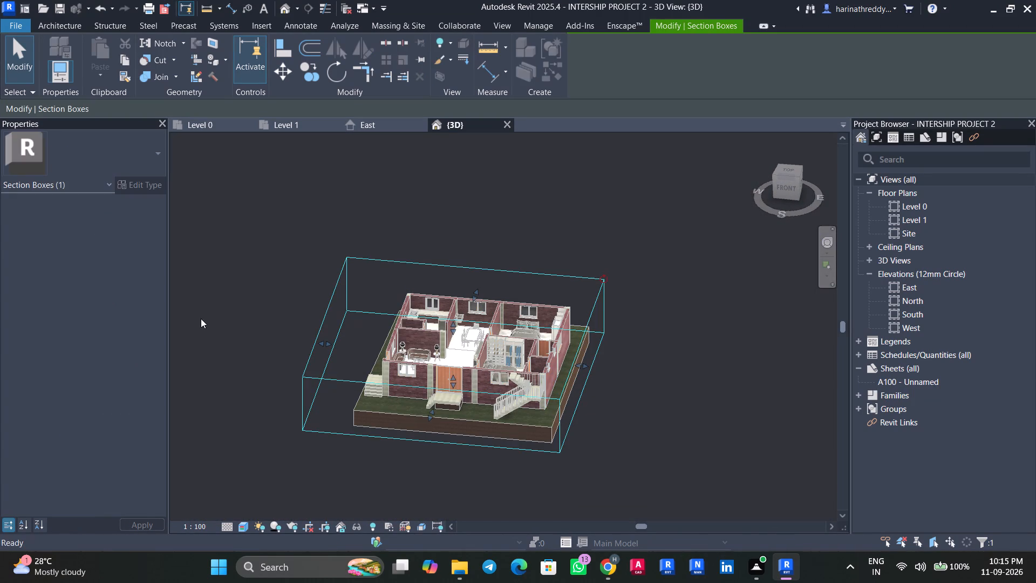
{"action": "left_click", "coordinate": [78, 448]}
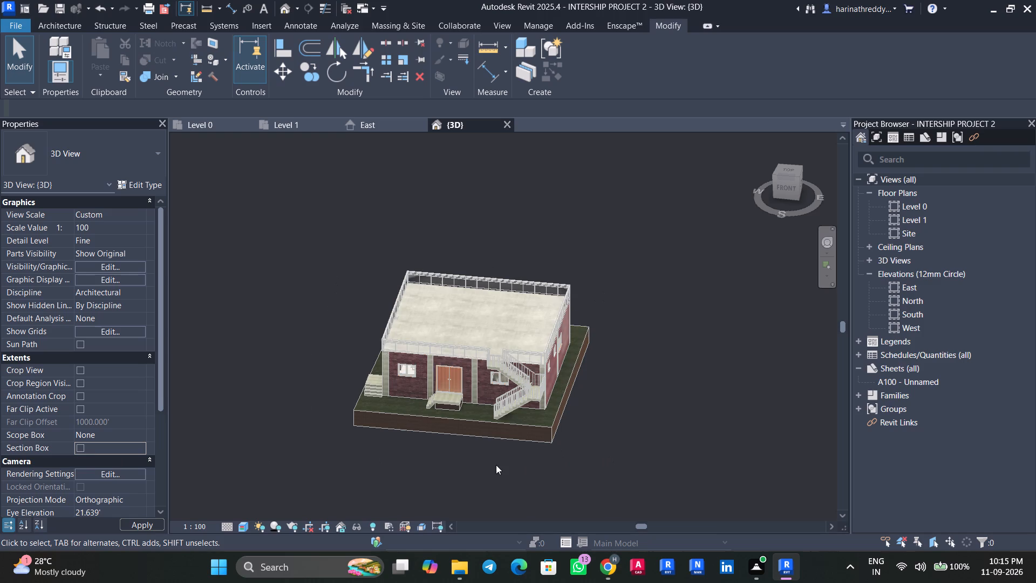
{"action": "scroll", "coordinate": [540, 472], "scroll_direction": "up", "scroll_amount": 4}
{"action": "middle_click_drag", "start_coordinate": [511, 456], "coordinate": [585, 409], "text": "shift"}
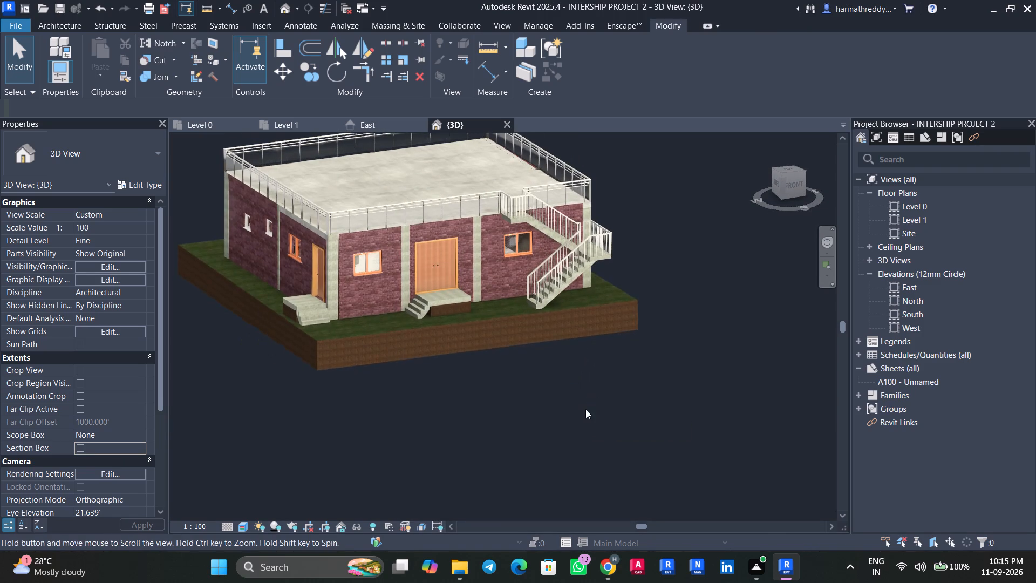
{"action": "middle_click_drag", "start_coordinate": [588, 405], "coordinate": [660, 503]}
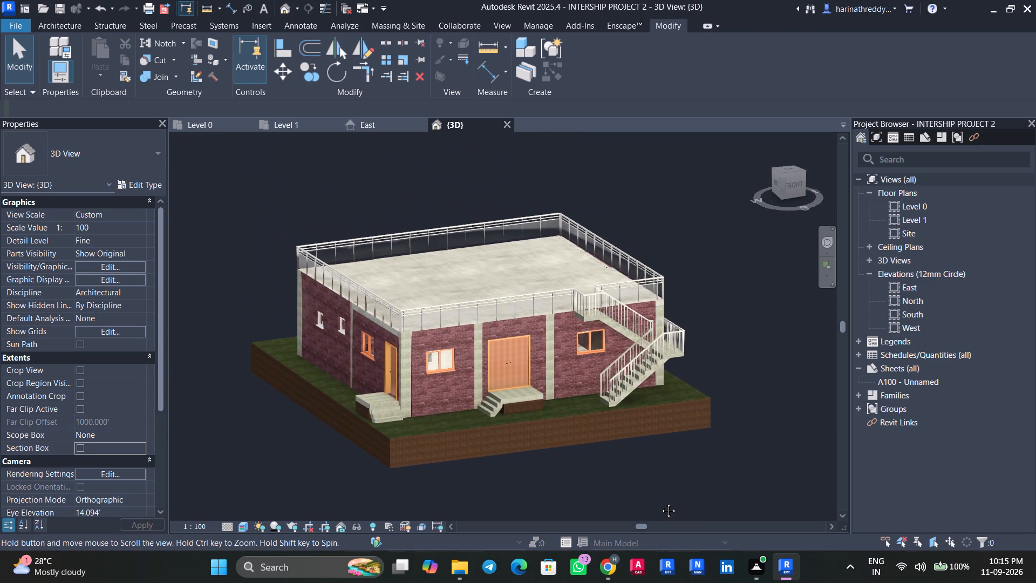
{"action": "middle_click_drag", "start_coordinate": [660, 503], "coordinate": [660, 503]}
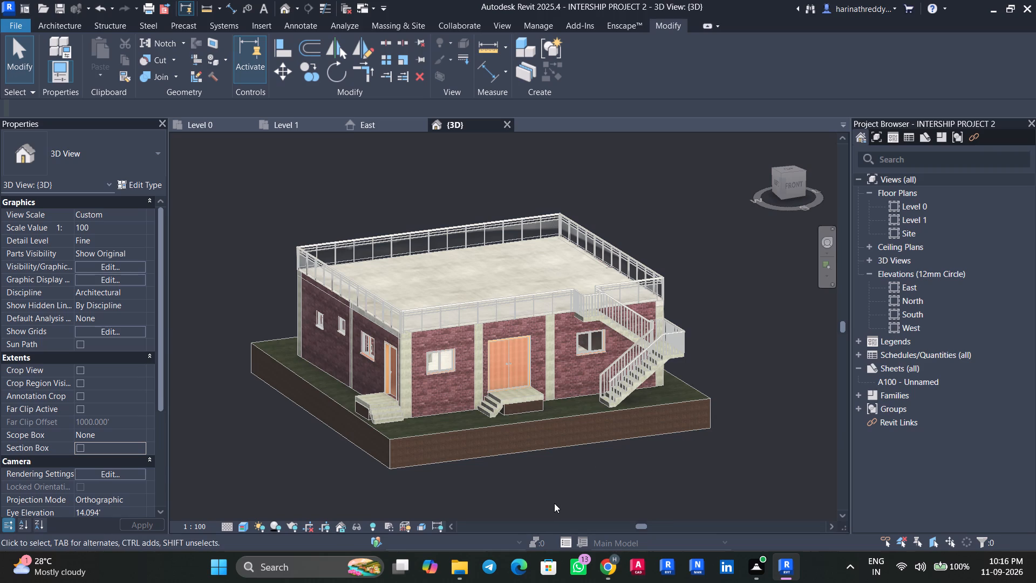
{"action": "scroll", "coordinate": [556, 501], "scroll_direction": "up", "scroll_amount": 2}
{"action": "middle_click_drag", "start_coordinate": [529, 478], "coordinate": [560, 506]}
Review the whole Level 0 floor plan, checking room layout, labels, tags and the house and plot dimensions.
{"action": "left_click", "coordinate": [214, 123]}
{"action": "scroll", "coordinate": [504, 354], "scroll_direction": "down", "scroll_amount": 3}
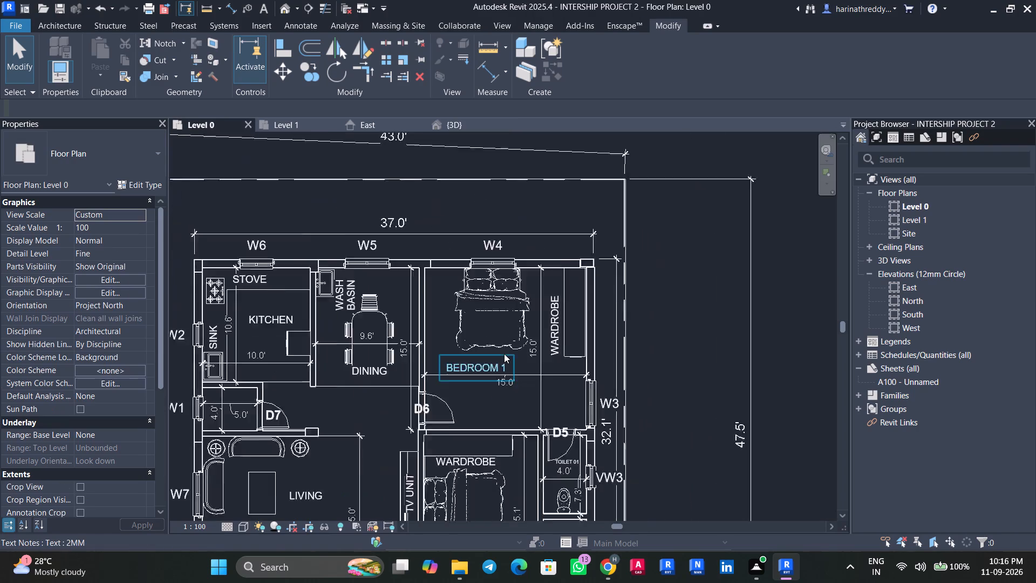
{"action": "scroll", "coordinate": [504, 354], "scroll_direction": "down", "scroll_amount": 5}
{"action": "scroll", "coordinate": [752, 459], "scroll_direction": "down", "scroll_amount": 3}
{"action": "middle_click_drag", "start_coordinate": [752, 457], "coordinate": [737, 385]}
{"action": "scroll", "coordinate": [734, 388], "scroll_direction": "up", "scroll_amount": 4}
{"action": "middle_click_drag", "start_coordinate": [724, 395], "coordinate": [813, 409]}
{"action": "scroll", "coordinate": [814, 409], "scroll_direction": "down", "scroll_amount": 2}
{"action": "middle_click_drag", "start_coordinate": [803, 407], "coordinate": [793, 391]}
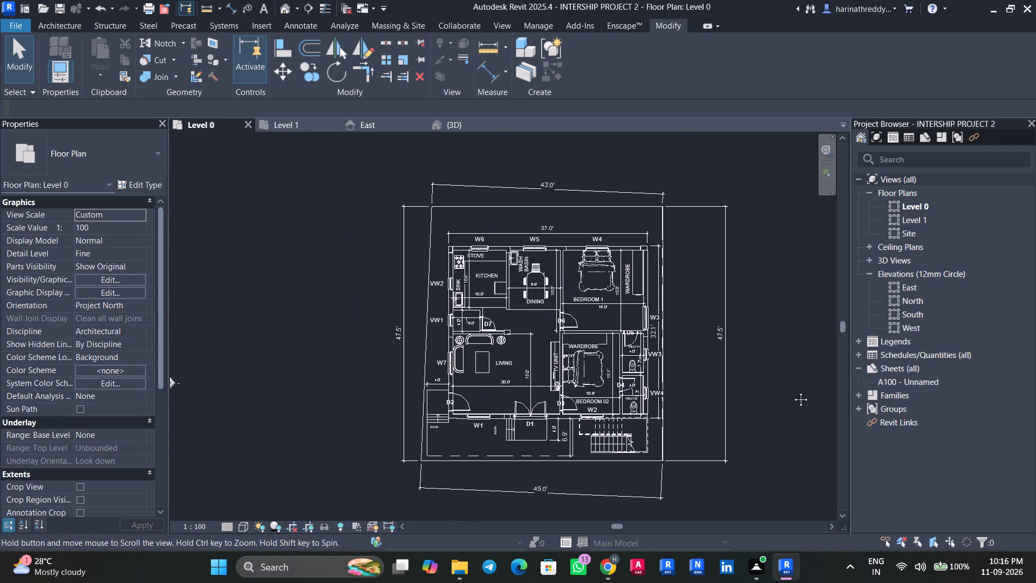
{"action": "middle_click_drag", "start_coordinate": [793, 391], "coordinate": [792, 391]}
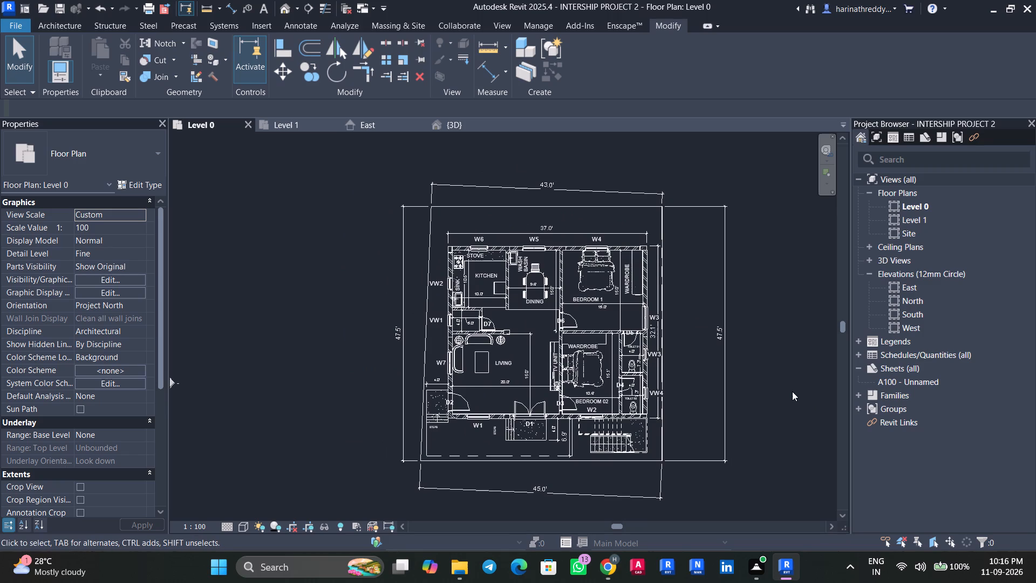
Open the PDF export settings for the Level 0 plan, try 32X37 as the file name, and clear the name.
{"action": "left_click", "coordinate": [165, 10]}
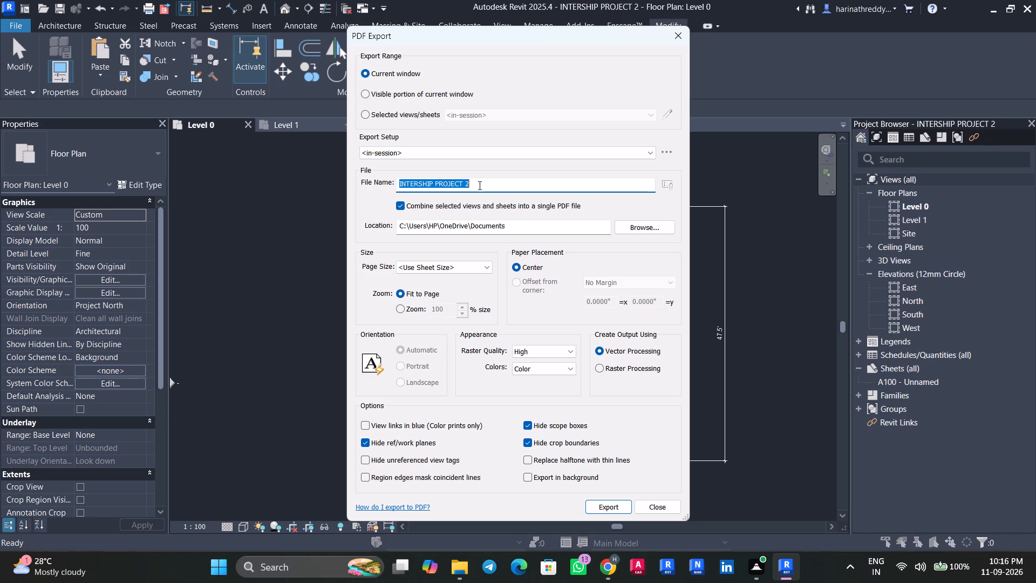
{"action": "type", "text": "32"}
{"action": "key", "text": "space"}
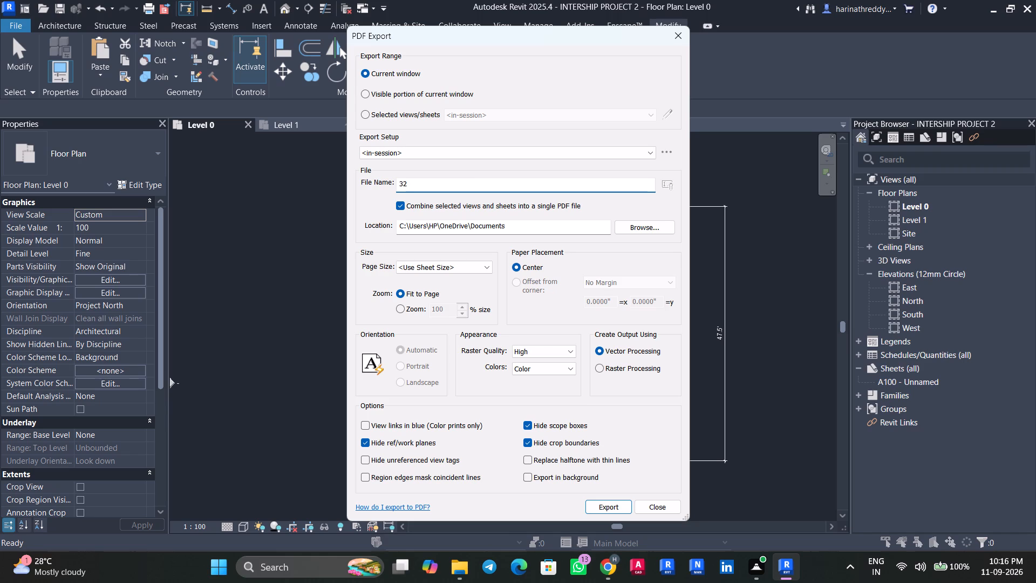
{"action": "key", "text": "space"}
{"action": "key", "text": "BackSpace"}
{"action": "key", "text": "BackSpace"}
{"action": "key", "text": "x"}
{"action": "type", "text": "37"}
{"action": "key", "text": "BackSpace"}
{"action": "key", "text": "BackSpace"}
{"action": "key", "text": "BackSpace"}
{"action": "key", "text": "BackSpace"}
{"action": "key", "text": "BackSpace"}
{"action": "key", "text": "BackSpace"}
Switch to the Chrome browser.
{"action": "left_click", "coordinate": [606, 575]}
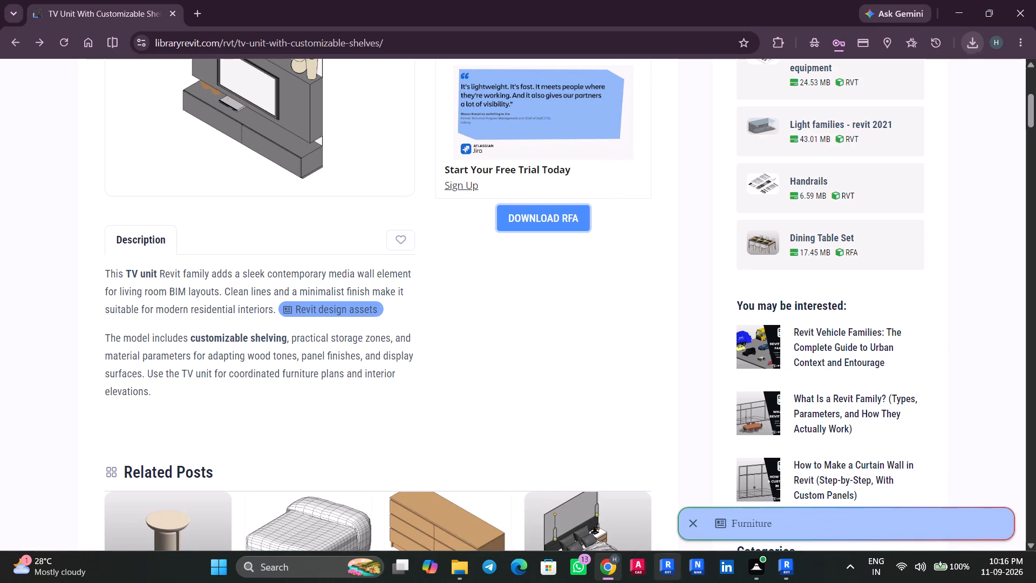
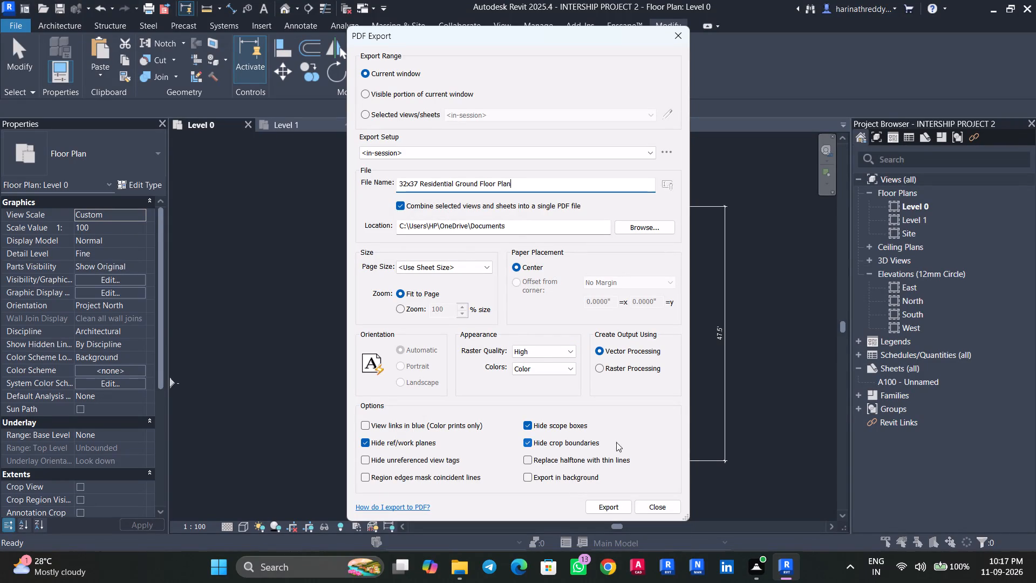
Export the Level 0 floor plan to PDF as "32x37 Residential Ground Floor Plan".
{"action": "left_click", "coordinate": [612, 506]}
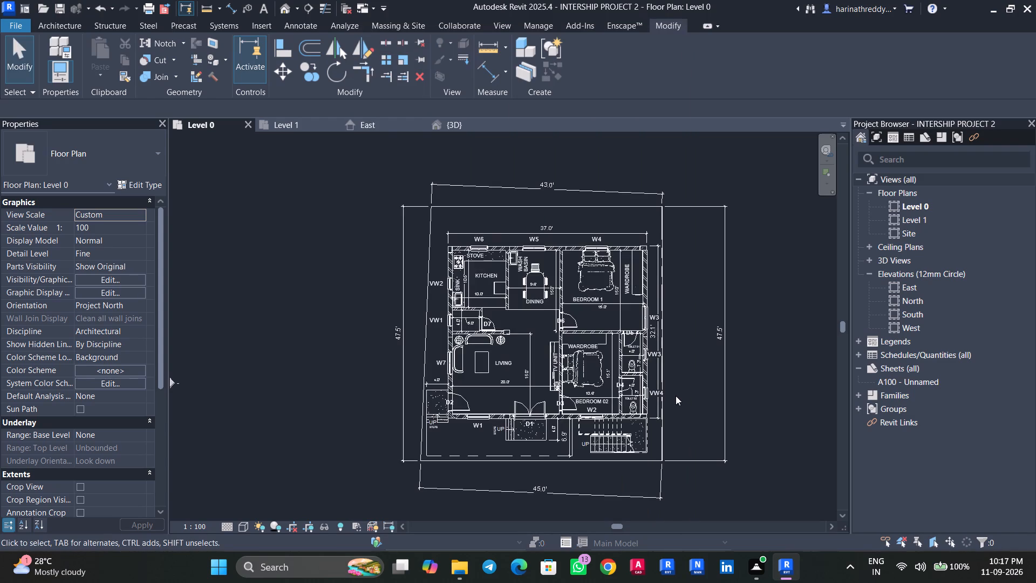
Change the Level 0 plan's visual style to the realistic display with material textures.
{"action": "left_click", "coordinate": [245, 528]}
{"action": "left_click", "coordinate": [246, 511]}
{"action": "scroll", "coordinate": [756, 411], "scroll_direction": "up", "scroll_amount": 5}
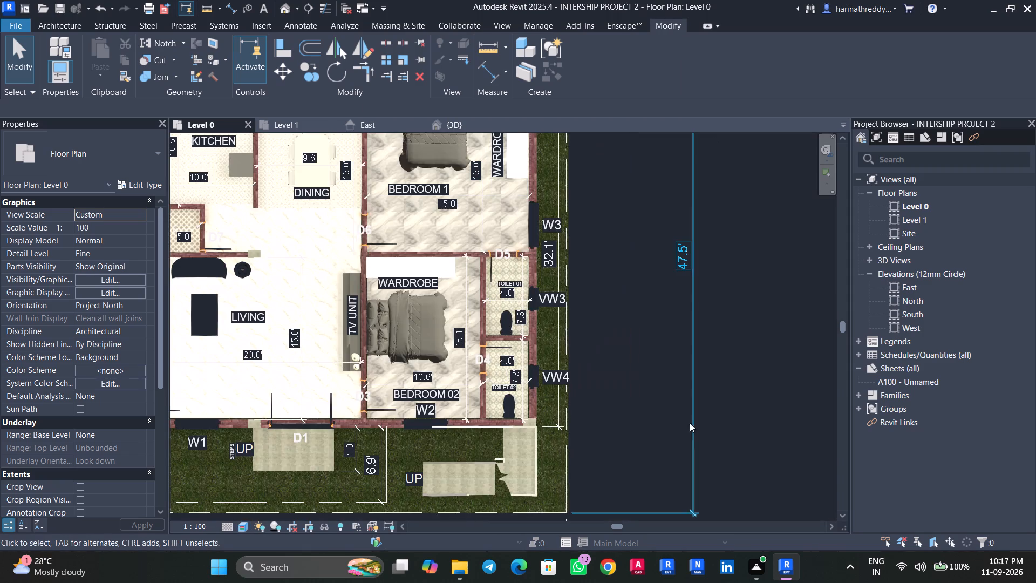
{"action": "scroll", "coordinate": [651, 431], "scroll_direction": "down", "scroll_amount": 3}
{"action": "middle_click_drag", "start_coordinate": [651, 431], "coordinate": [672, 433]}
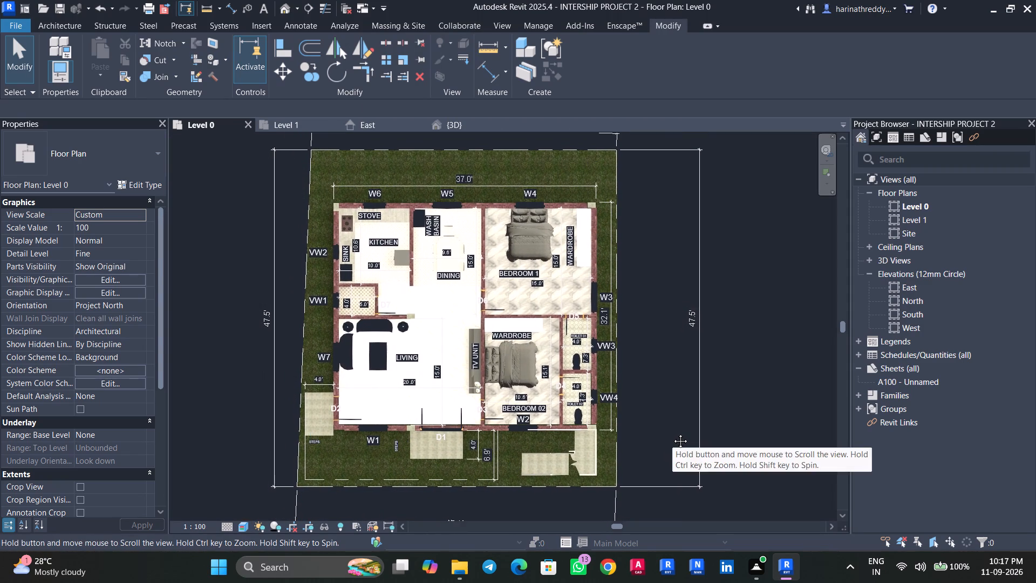
{"action": "middle_click_drag", "start_coordinate": [672, 433], "coordinate": [677, 444]}
{"action": "scroll", "coordinate": [677, 444], "scroll_direction": "down", "scroll_amount": 1}
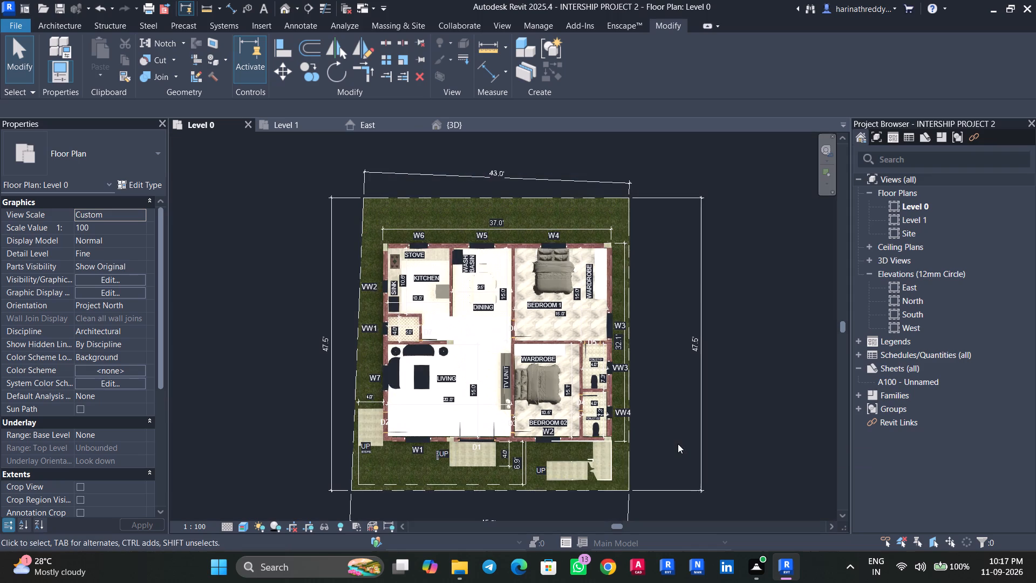
Hide the Text Notes annotation category in the Level 0 plan's visibility overrides.
{"action": "type", "text": "VV"}
{"action": "left_click", "coordinate": [481, 76]}
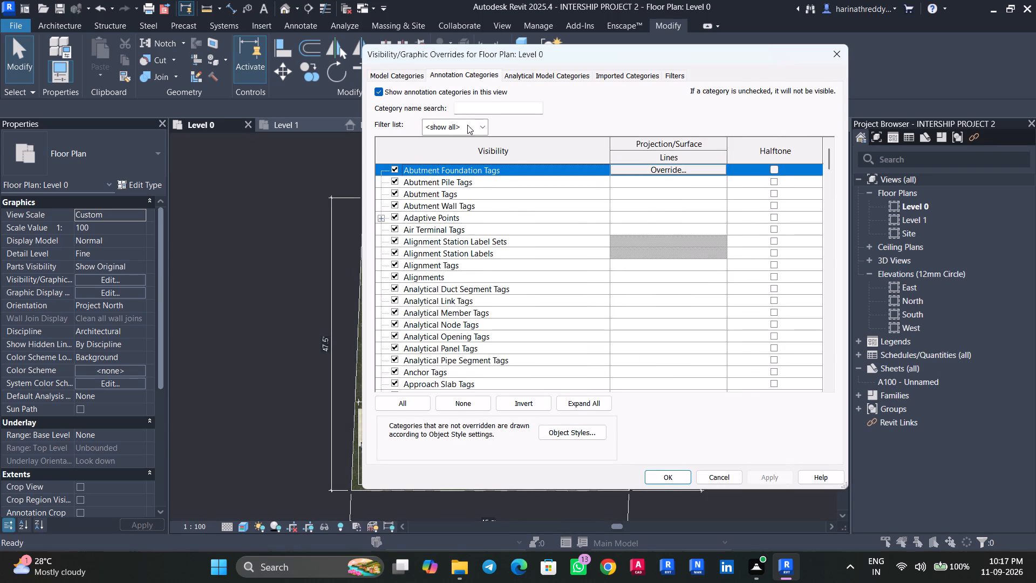
{"action": "left_click", "coordinate": [477, 106]}
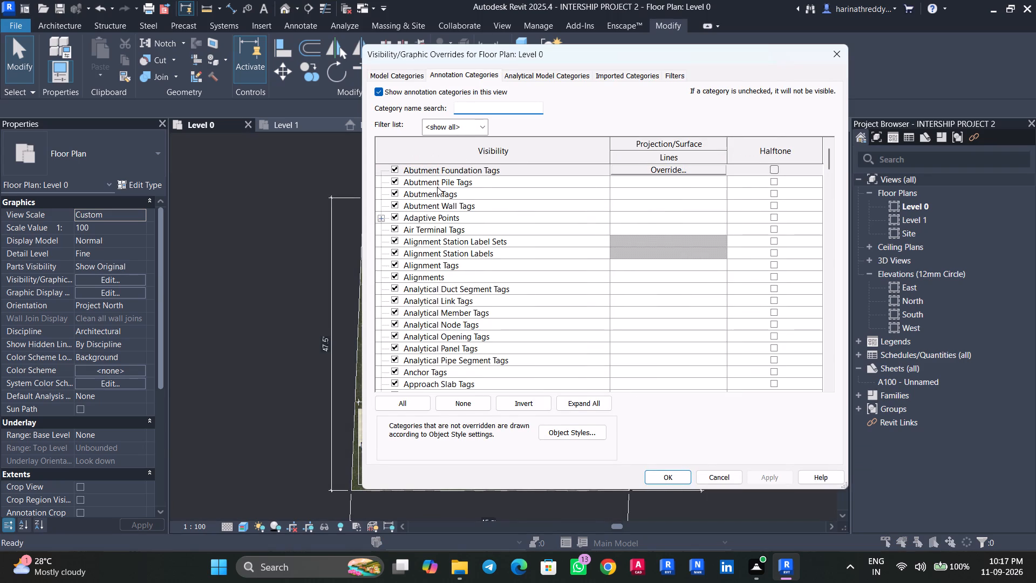
{"action": "left_click", "coordinate": [437, 187]}
{"action": "key", "text": "t"}
{"action": "scroll", "coordinate": [408, 337], "scroll_direction": "down", "scroll_amount": 9}
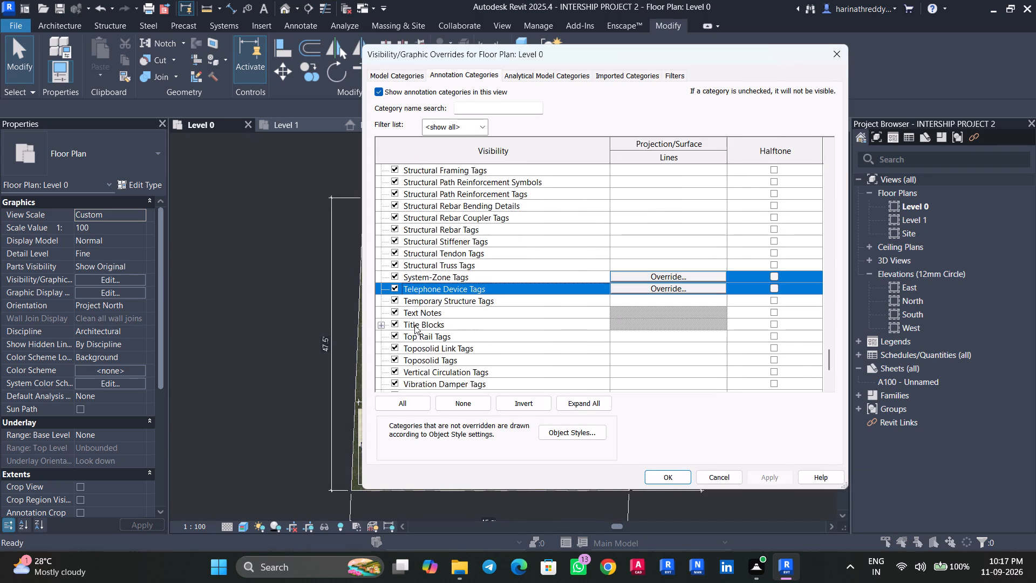
{"action": "scroll", "coordinate": [414, 325], "scroll_direction": "down", "scroll_amount": 2}
{"action": "left_click", "coordinate": [410, 74]}
{"action": "left_click", "coordinate": [428, 275]}
{"action": "key", "text": "t"}
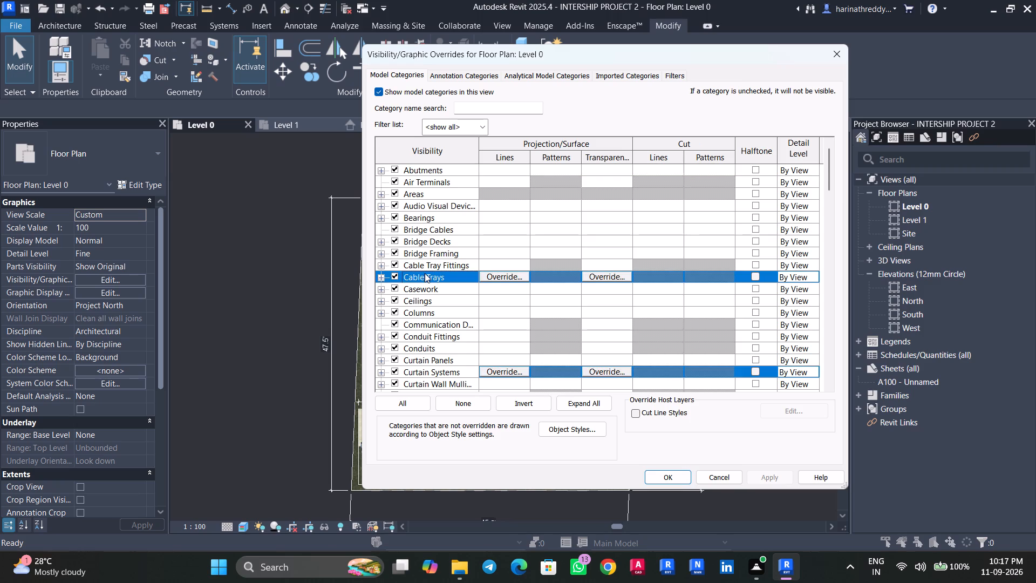
{"action": "scroll", "coordinate": [436, 319], "scroll_direction": "down", "scroll_amount": 8}
{"action": "left_click", "coordinate": [459, 71]}
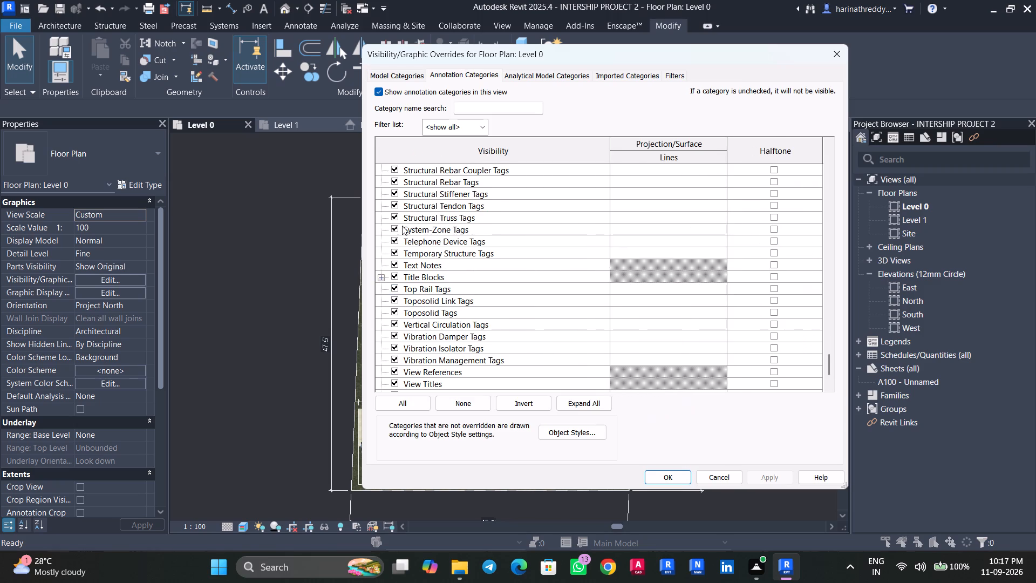
{"action": "left_click", "coordinate": [402, 226]}
{"action": "key", "text": "t"}
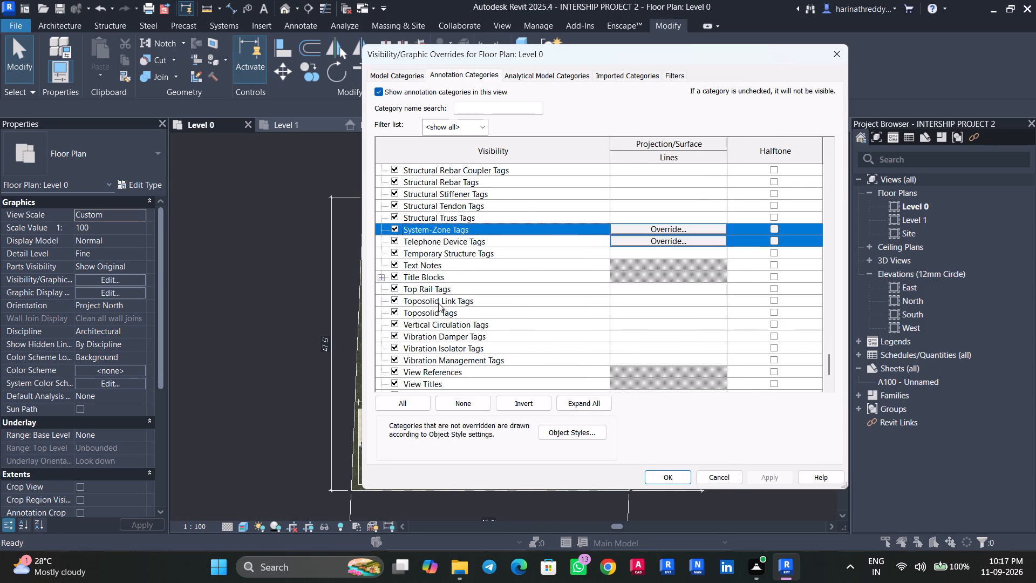
{"action": "left_click", "coordinate": [398, 266]}
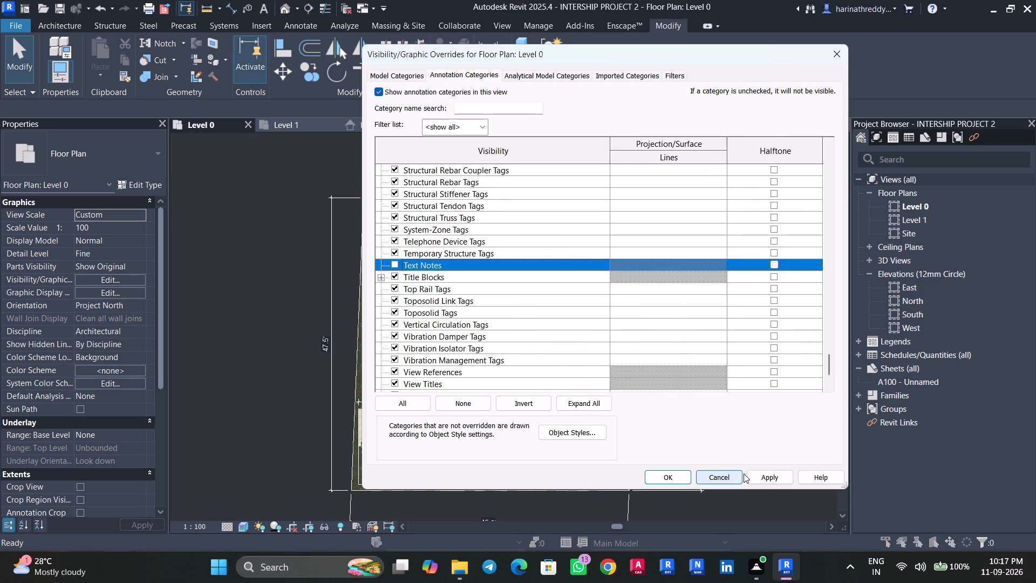
{"action": "left_click", "coordinate": [763, 478]}
{"action": "left_click", "coordinate": [672, 476]}
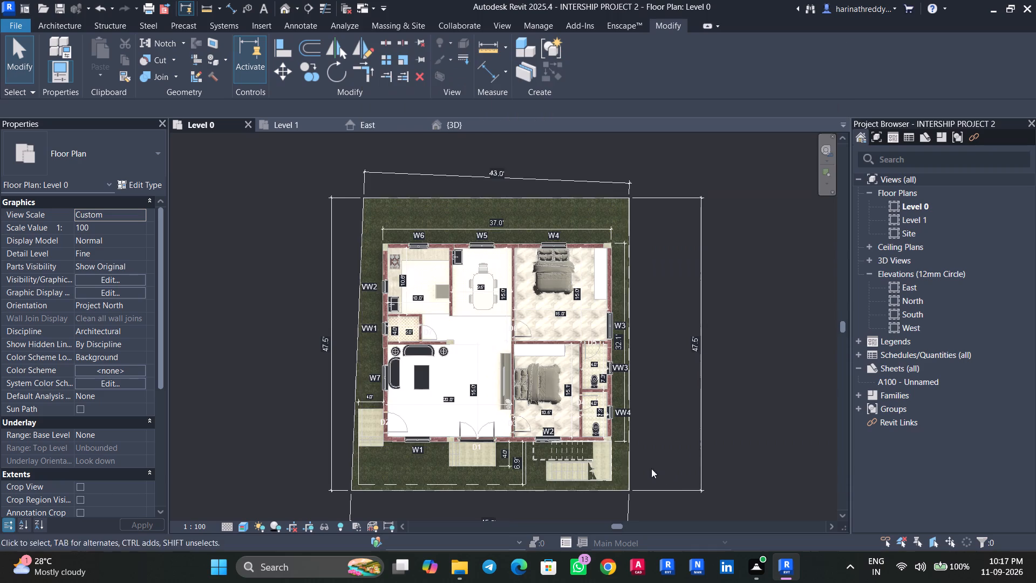
Hide the Dimensions annotation category in the Level 0 plan's visibility overrides.
{"action": "scroll", "coordinate": [444, 476], "scroll_direction": "up", "scroll_amount": 3}
{"action": "key", "text": "v"}
{"action": "key", "text": "v"}
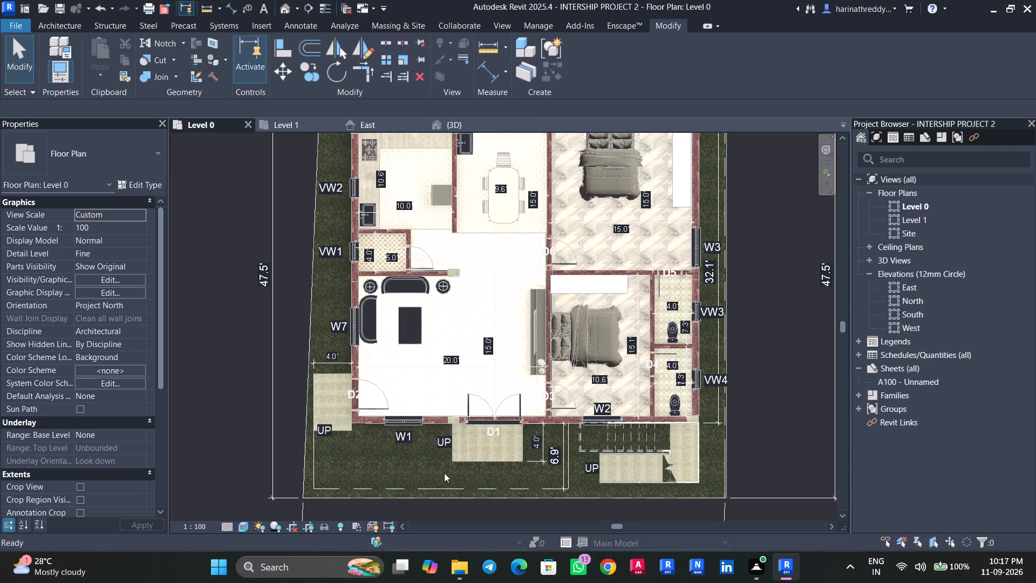
{"action": "left_click", "coordinate": [844, 55]}
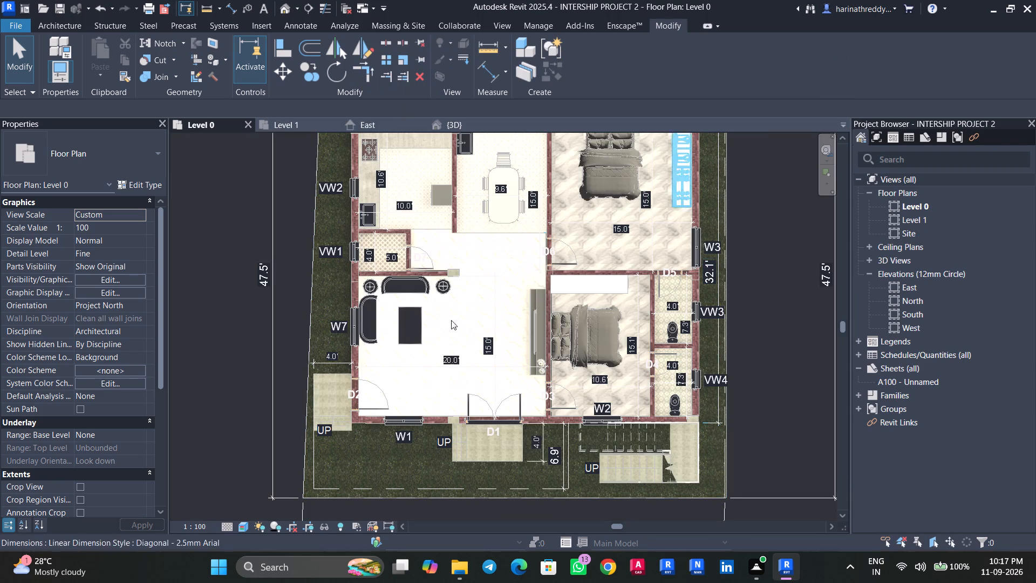
{"action": "type", "text": "VV"}
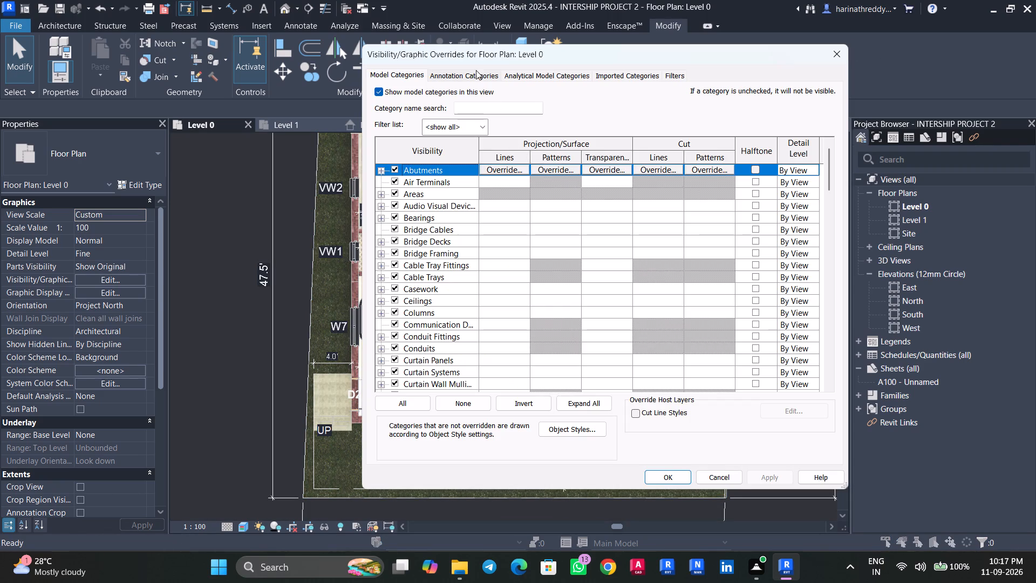
{"action": "left_click", "coordinate": [475, 69]}
{"action": "double_click", "coordinate": [476, 82]}
{"action": "left_click", "coordinate": [434, 235]}
{"action": "key", "text": "d"}
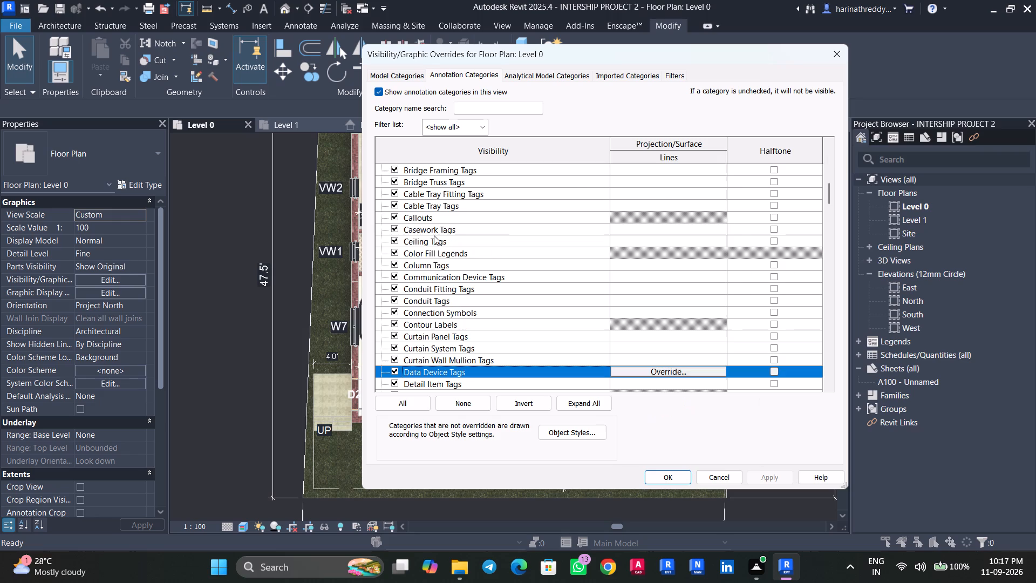
{"action": "scroll", "coordinate": [439, 359], "scroll_direction": "down", "scroll_amount": 5}
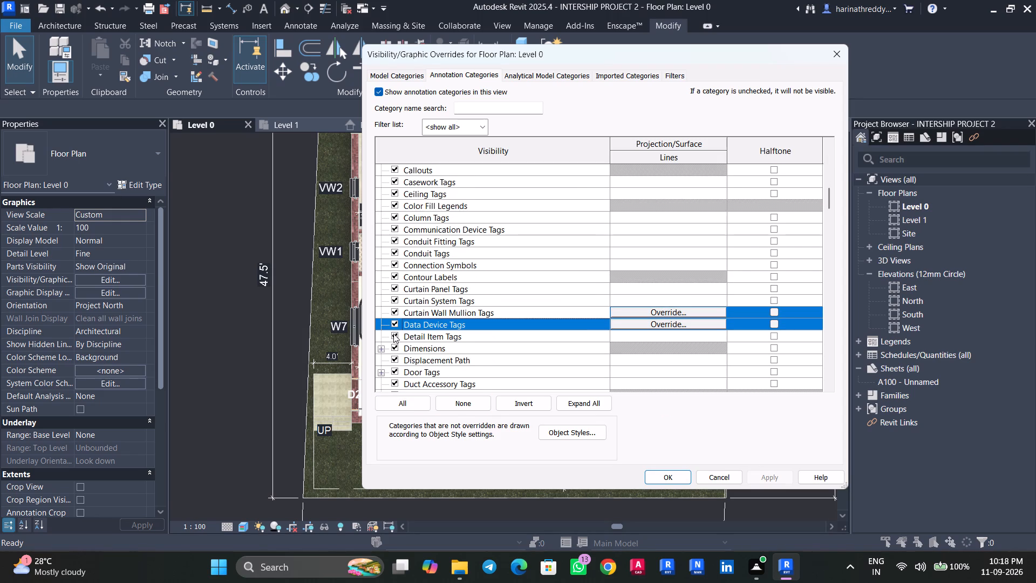
{"action": "left_click", "coordinate": [393, 334]}
{"action": "left_click", "coordinate": [758, 479]}
{"action": "left_click", "coordinate": [669, 479]}
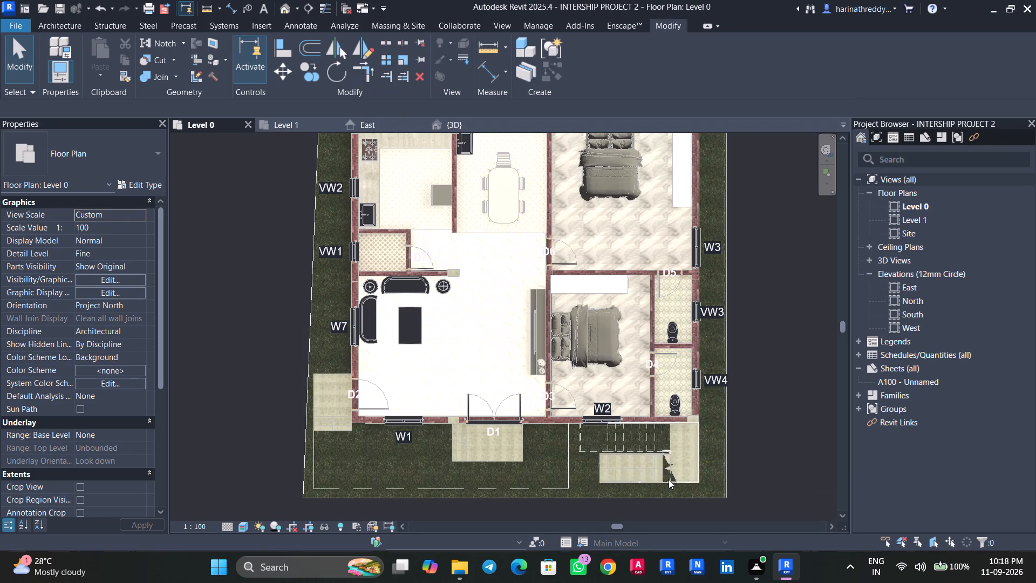
Identify the W1 label's category and turn off Window Tags in the Level 0 plan's annotation visibility overrides.
{"action": "left_click", "coordinate": [404, 442]}
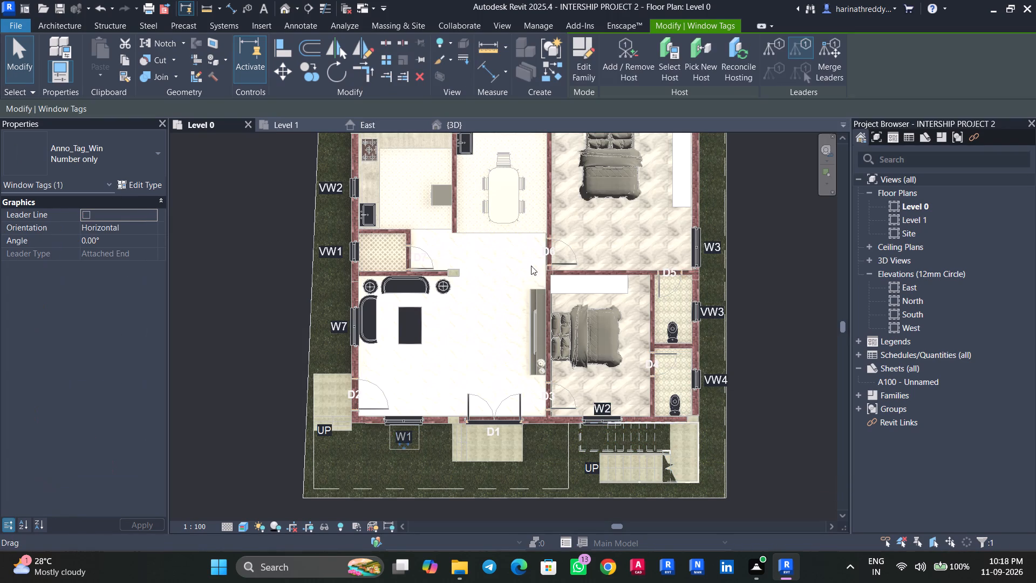
{"action": "key", "text": "Escape"}
{"action": "type", "text": "VV"}
{"action": "left_click", "coordinate": [480, 75]}
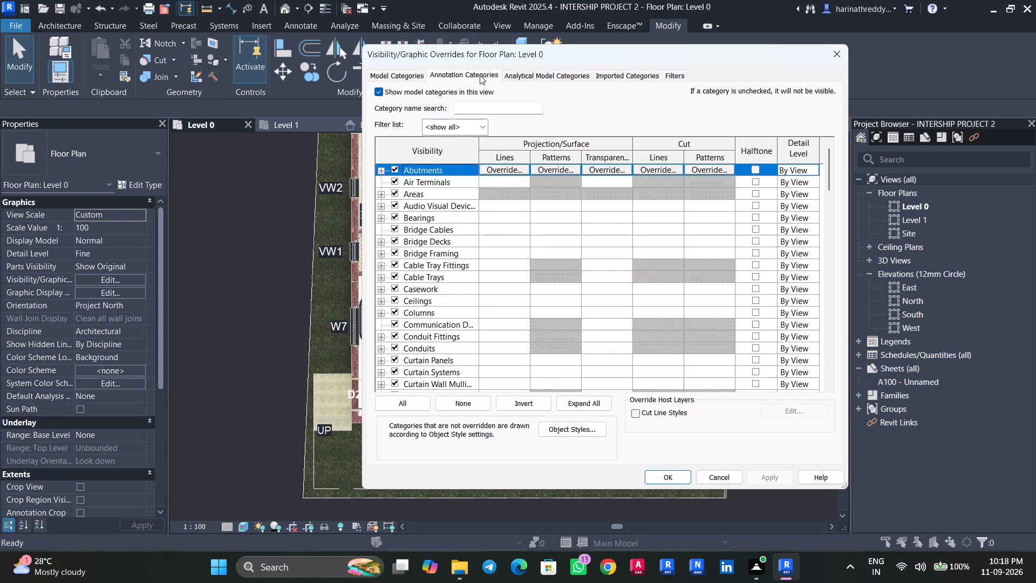
{"action": "left_click", "coordinate": [396, 236]}
{"action": "key", "text": "t"}
{"action": "scroll", "coordinate": [435, 356], "scroll_direction": "down", "scroll_amount": 3}
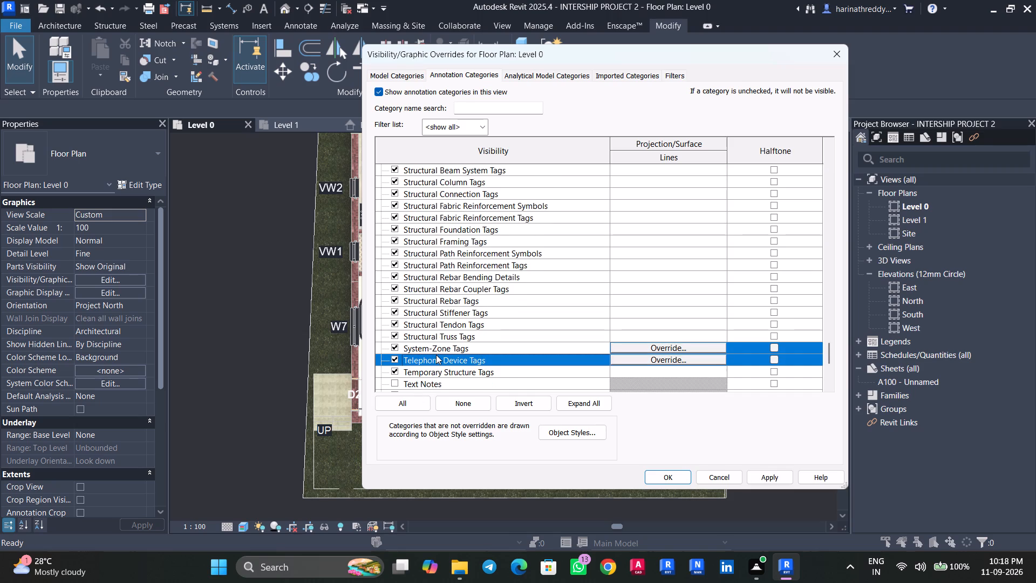
{"action": "scroll", "coordinate": [436, 355], "scroll_direction": "down", "scroll_amount": 8}
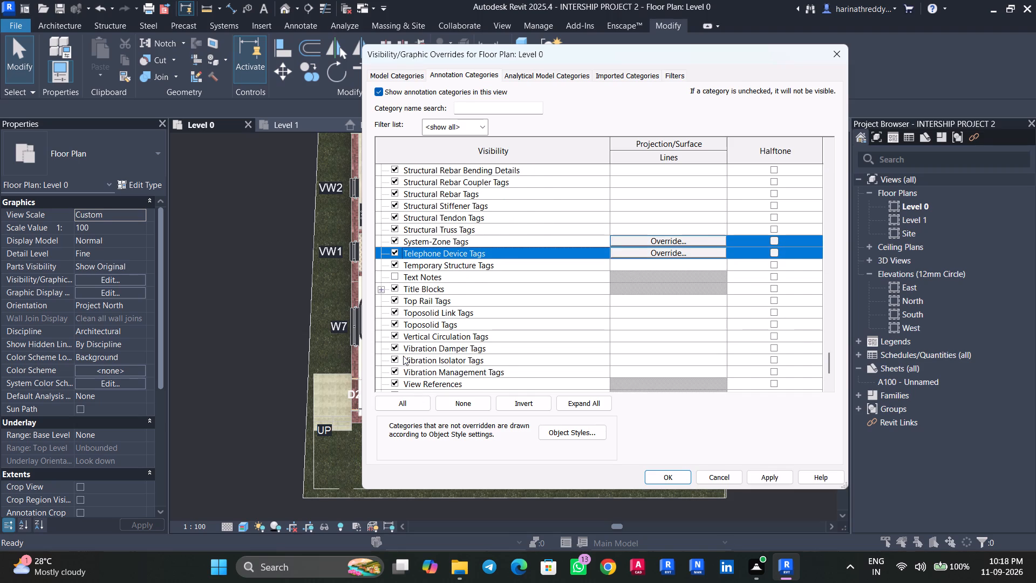
{"action": "scroll", "coordinate": [403, 356], "scroll_direction": "up", "scroll_amount": 4}
{"action": "scroll", "coordinate": [403, 356], "scroll_direction": "down", "scroll_amount": 5}
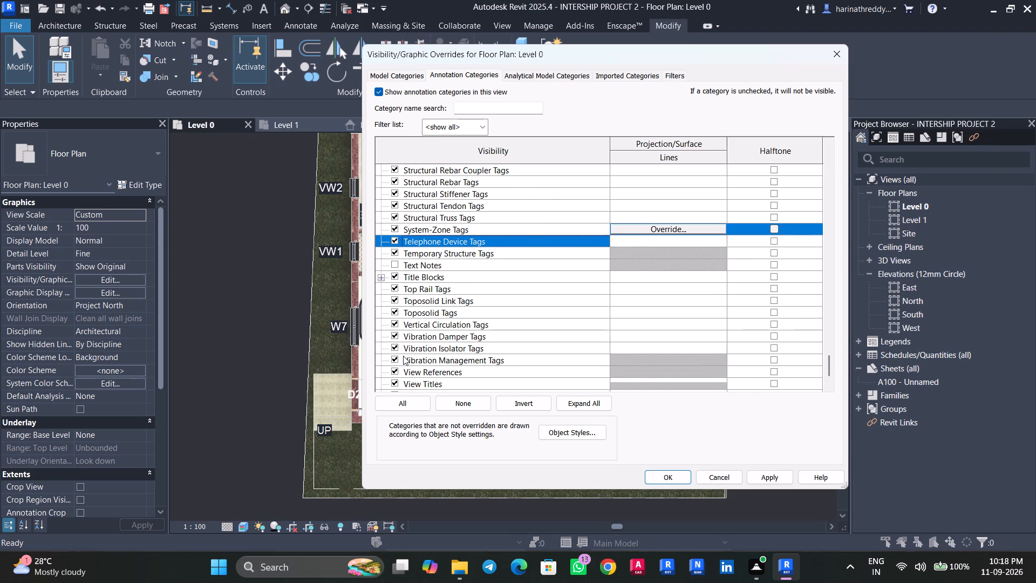
{"action": "scroll", "coordinate": [409, 291], "scroll_direction": "down", "scroll_amount": 7}
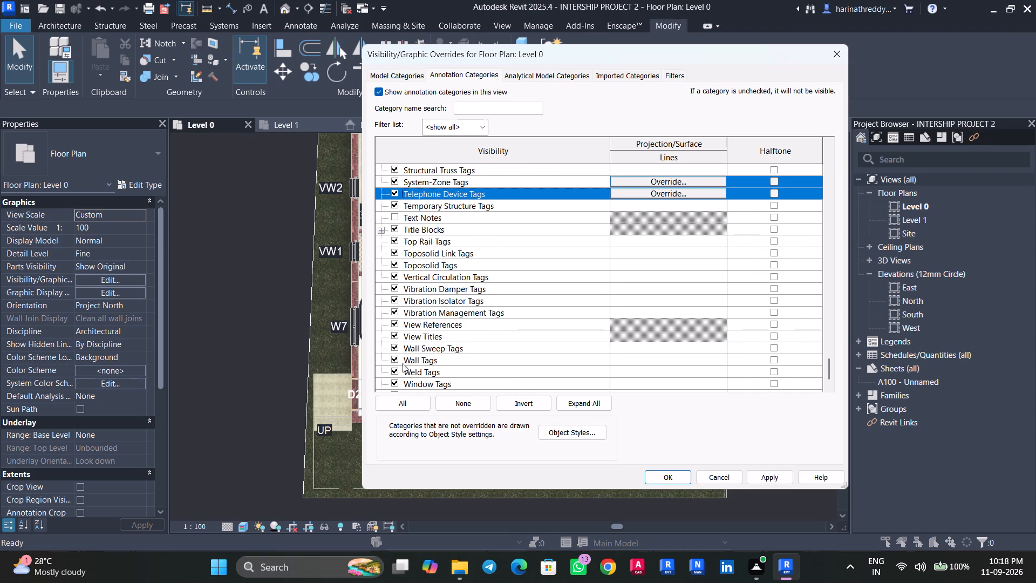
{"action": "left_click", "coordinate": [396, 358]}
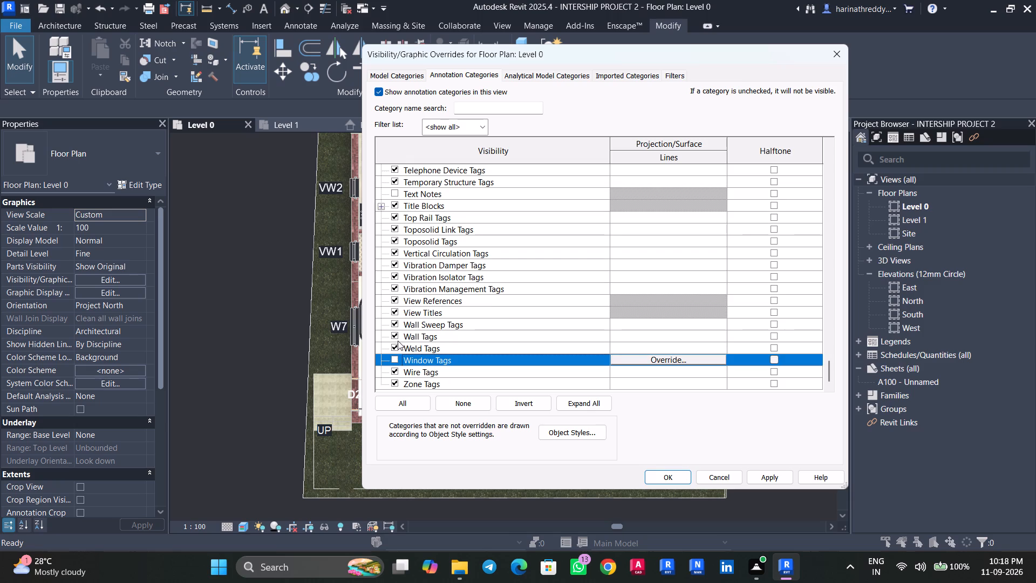
Turn off Door Tags as well and apply the annotation visibility overrides to the Level 0 plan.
{"action": "left_click", "coordinate": [430, 308]}
{"action": "key", "text": "d"}
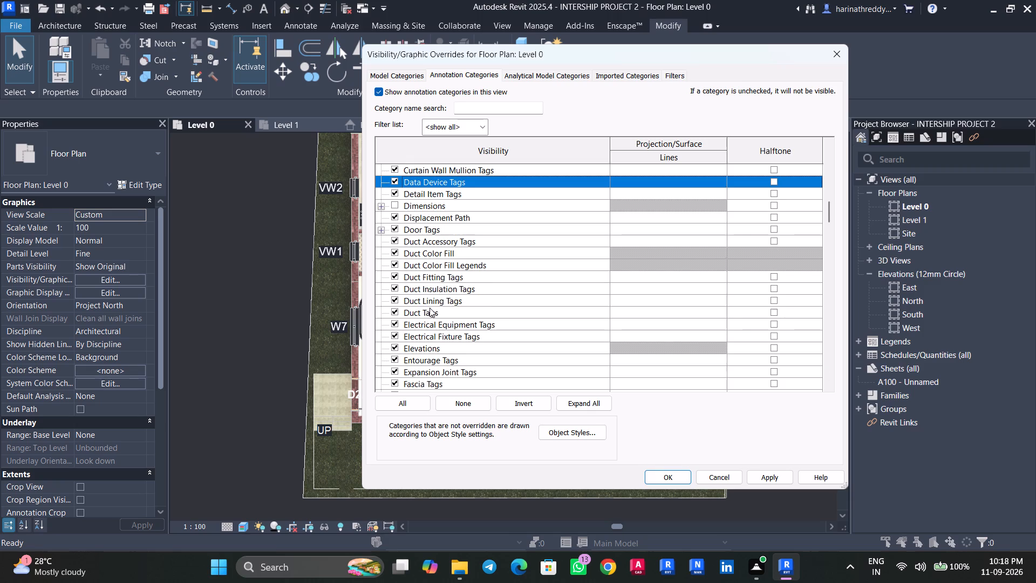
{"action": "left_click", "coordinate": [397, 229]}
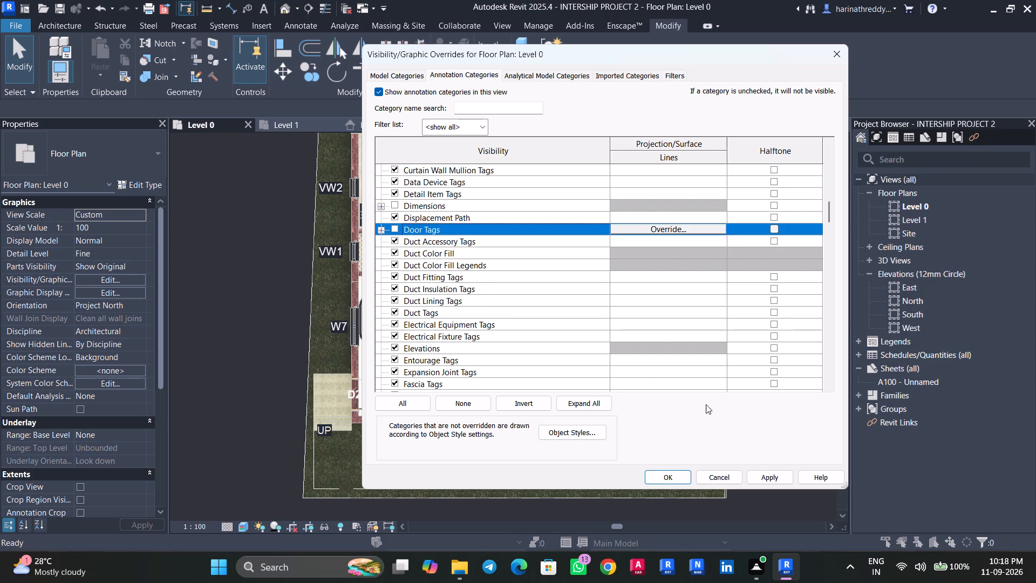
{"action": "left_click", "coordinate": [769, 478]}
{"action": "left_click", "coordinate": [666, 476]}
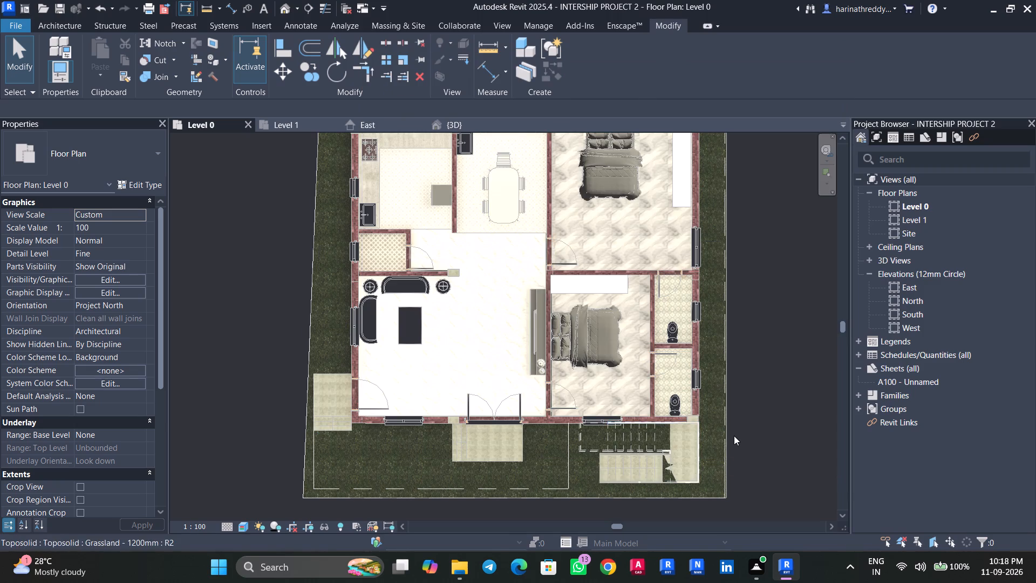
Export the textured Level 0 plan without annotations to PDF as "3D 32x37 Residential Ground Floor Plan".
{"action": "scroll", "coordinate": [734, 436], "scroll_direction": "down", "scroll_amount": 2}
{"action": "middle_click_drag", "start_coordinate": [742, 413], "coordinate": [688, 424]}
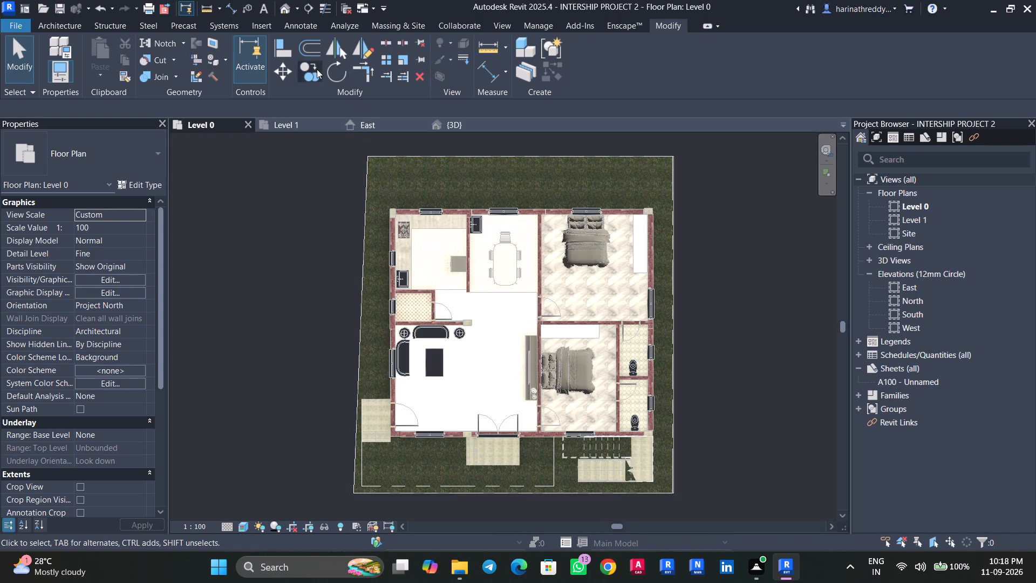
{"action": "left_click", "coordinate": [161, 13]}
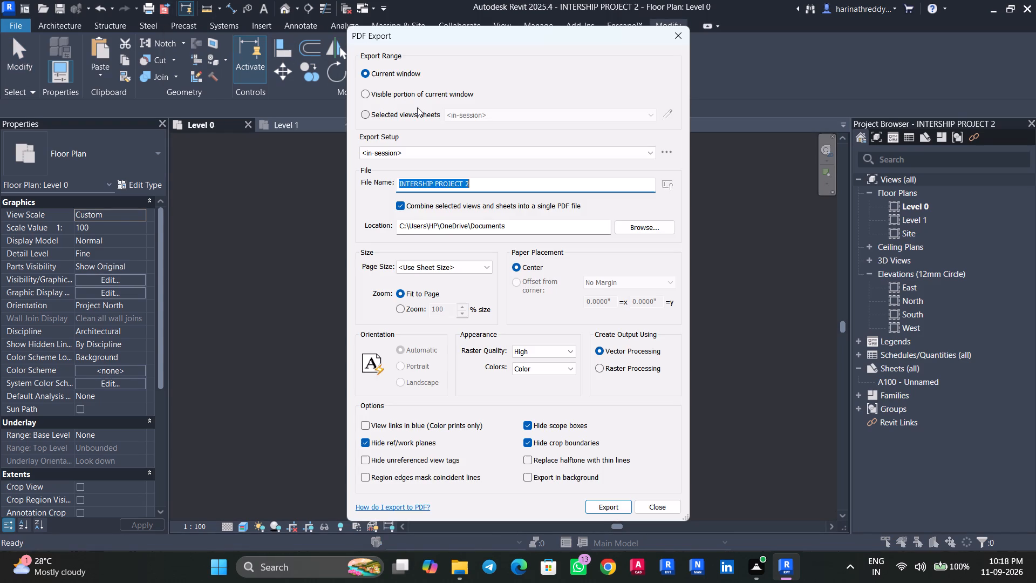
{"action": "key", "text": "3"}
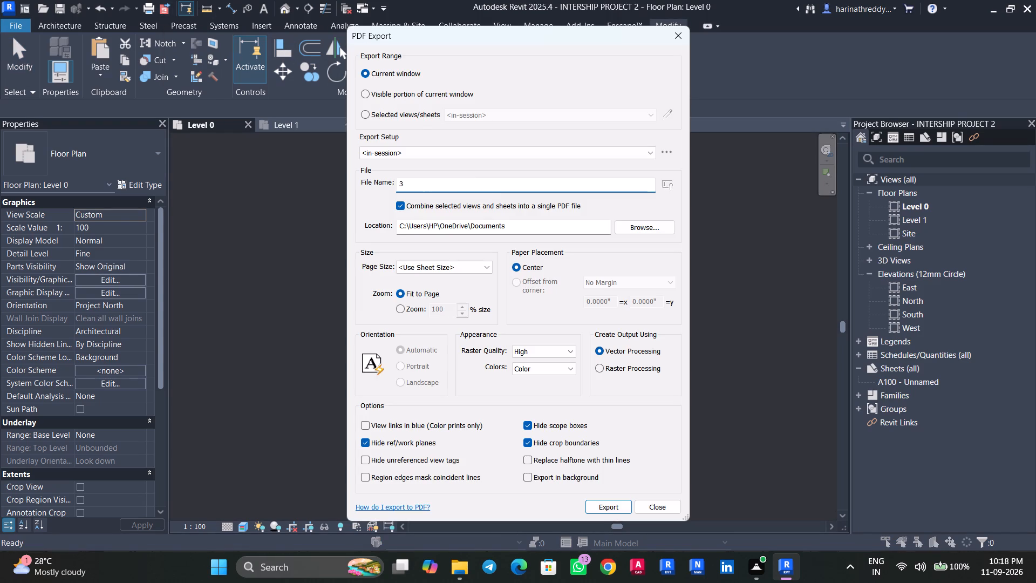
{"action": "type", "text": "D"}
{"action": "key", "text": "space"}
{"action": "key", "text": "ctrl+v"}
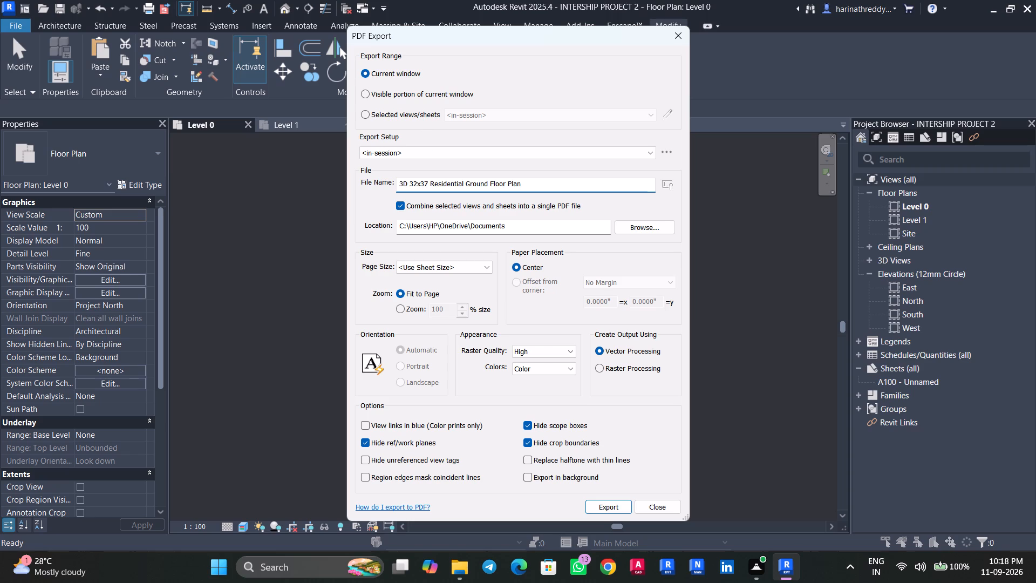
{"action": "left_click", "coordinate": [615, 507]}
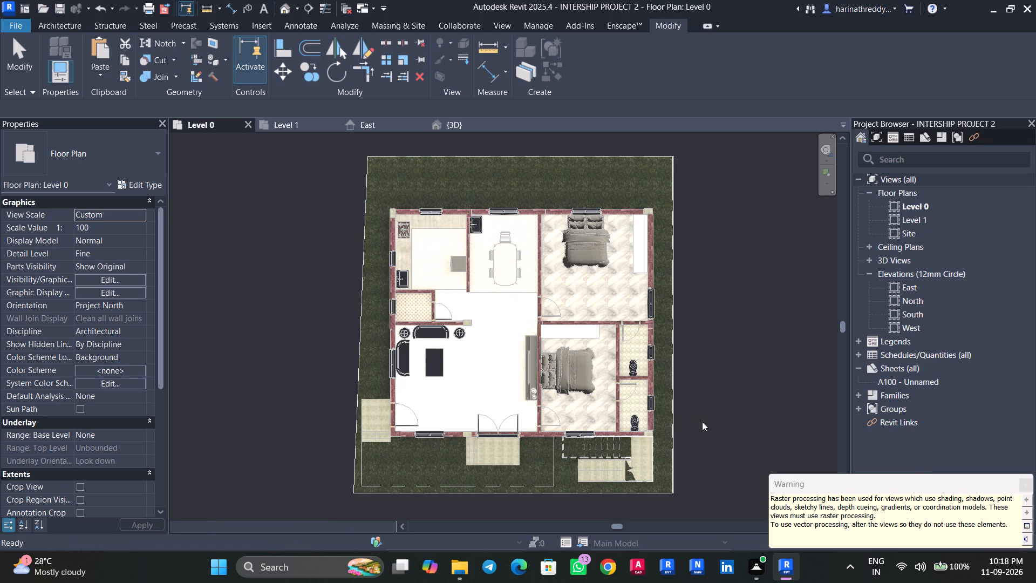
{"action": "left_click", "coordinate": [1021, 486]}
Look over the Level 1 plan and the whole building in the {3D} view.
{"action": "left_click", "coordinate": [299, 124]}
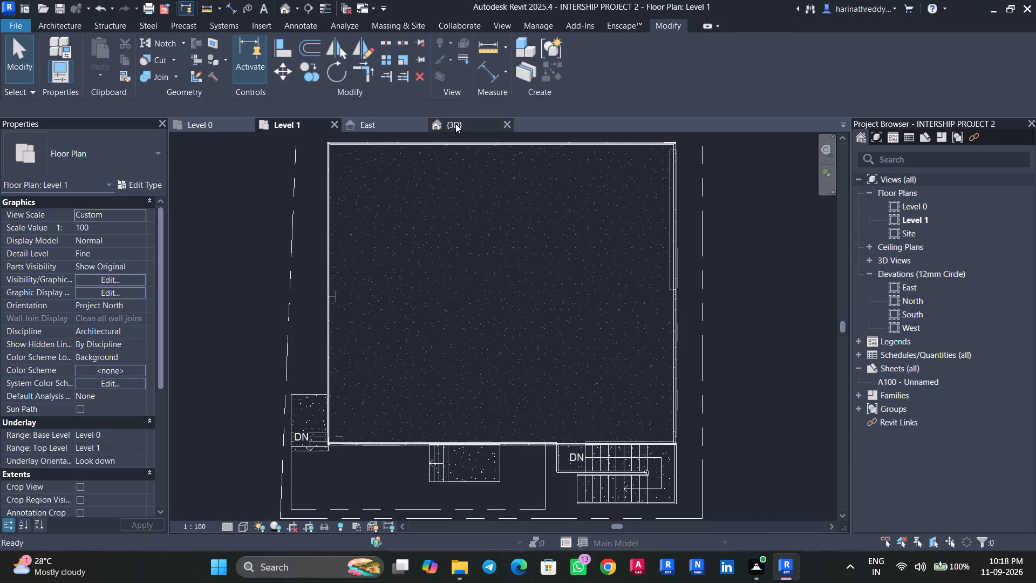
{"action": "scroll", "coordinate": [460, 291], "scroll_direction": "down", "scroll_amount": 4}
{"action": "left_click", "coordinate": [451, 127]}
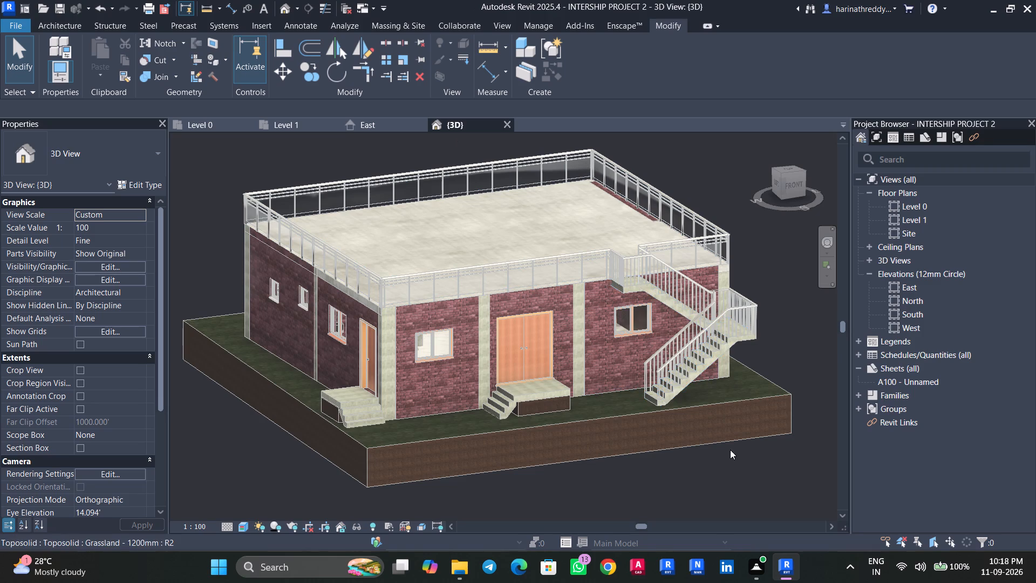
{"action": "scroll", "coordinate": [726, 470], "scroll_direction": "down", "scroll_amount": 3}
{"action": "middle_click_drag", "start_coordinate": [723, 467], "coordinate": [709, 461]}
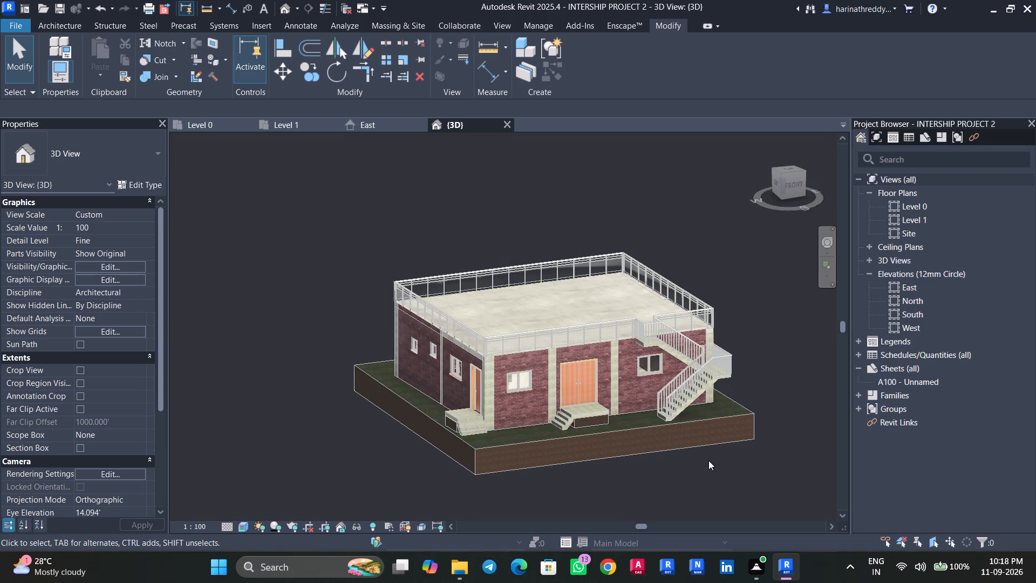
Save the project.
{"action": "key", "text": "ctrl+s"}
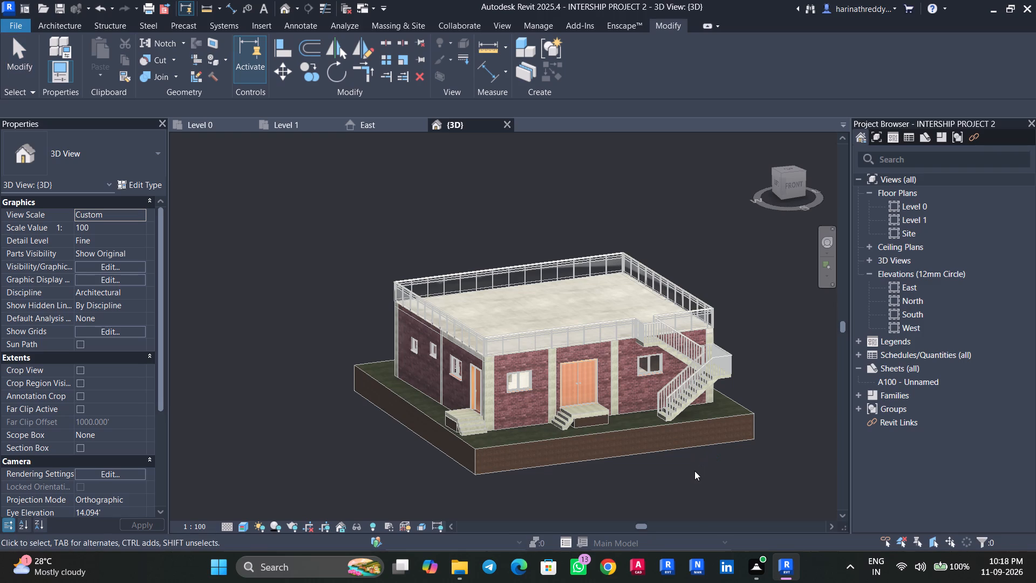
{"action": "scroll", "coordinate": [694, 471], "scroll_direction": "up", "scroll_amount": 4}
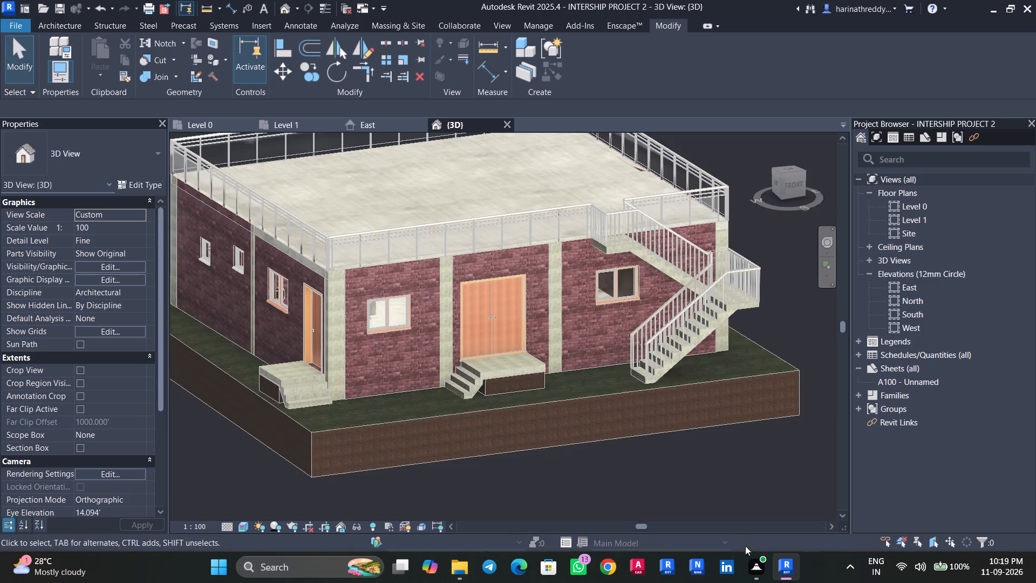